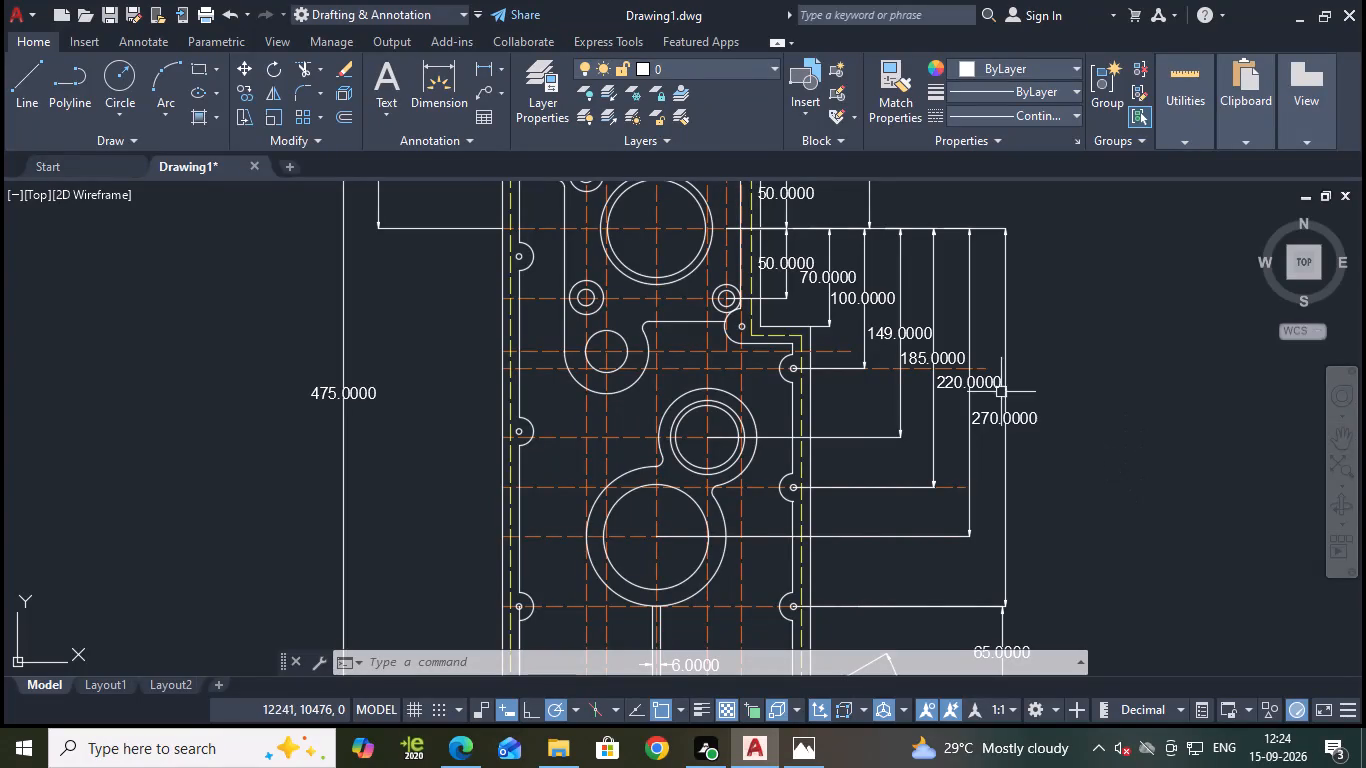
Set the Standard dimension style's text alignment to ISO standard and make that style current.
scroll(1045, 449, down, 1)
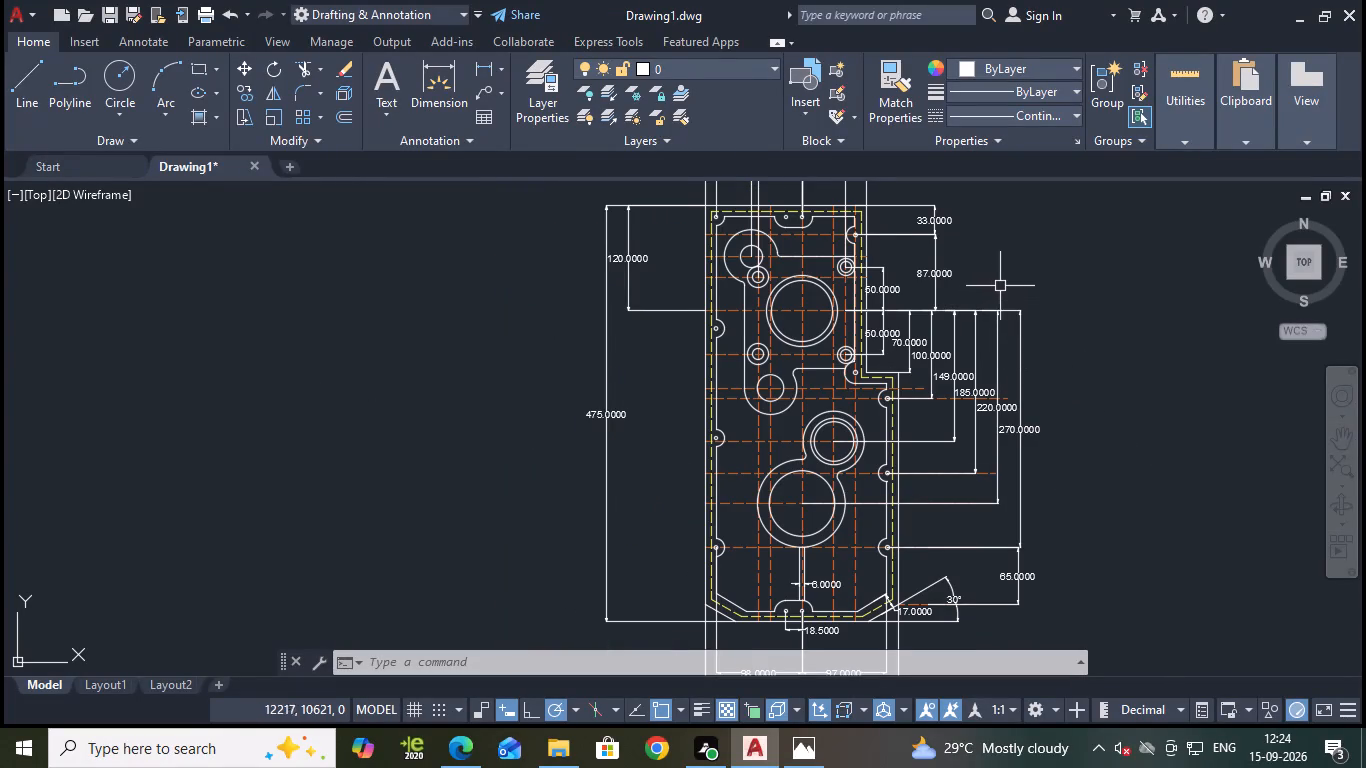
middle_drag(1014, 287, 1088, 333)
scroll(990, 342, up, 1)
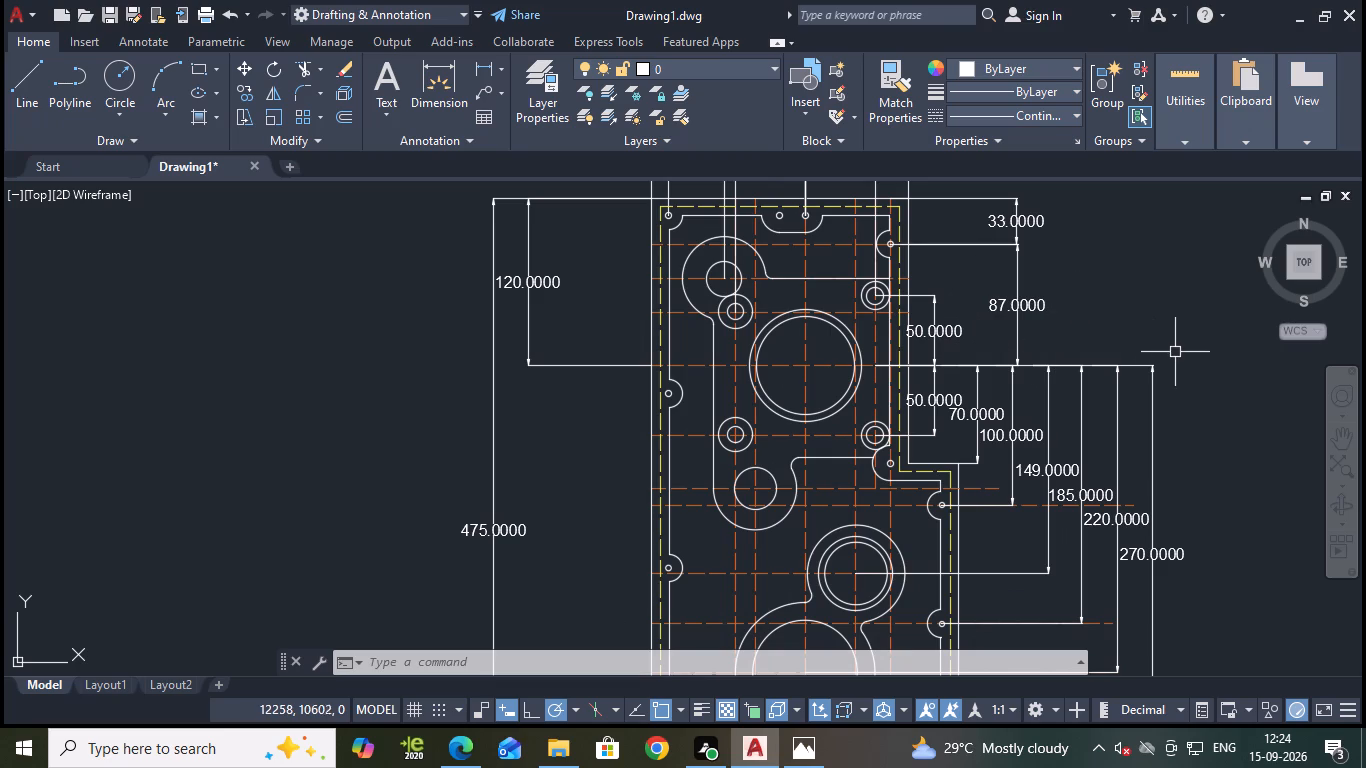
middle_drag(1126, 315, 1180, 276)
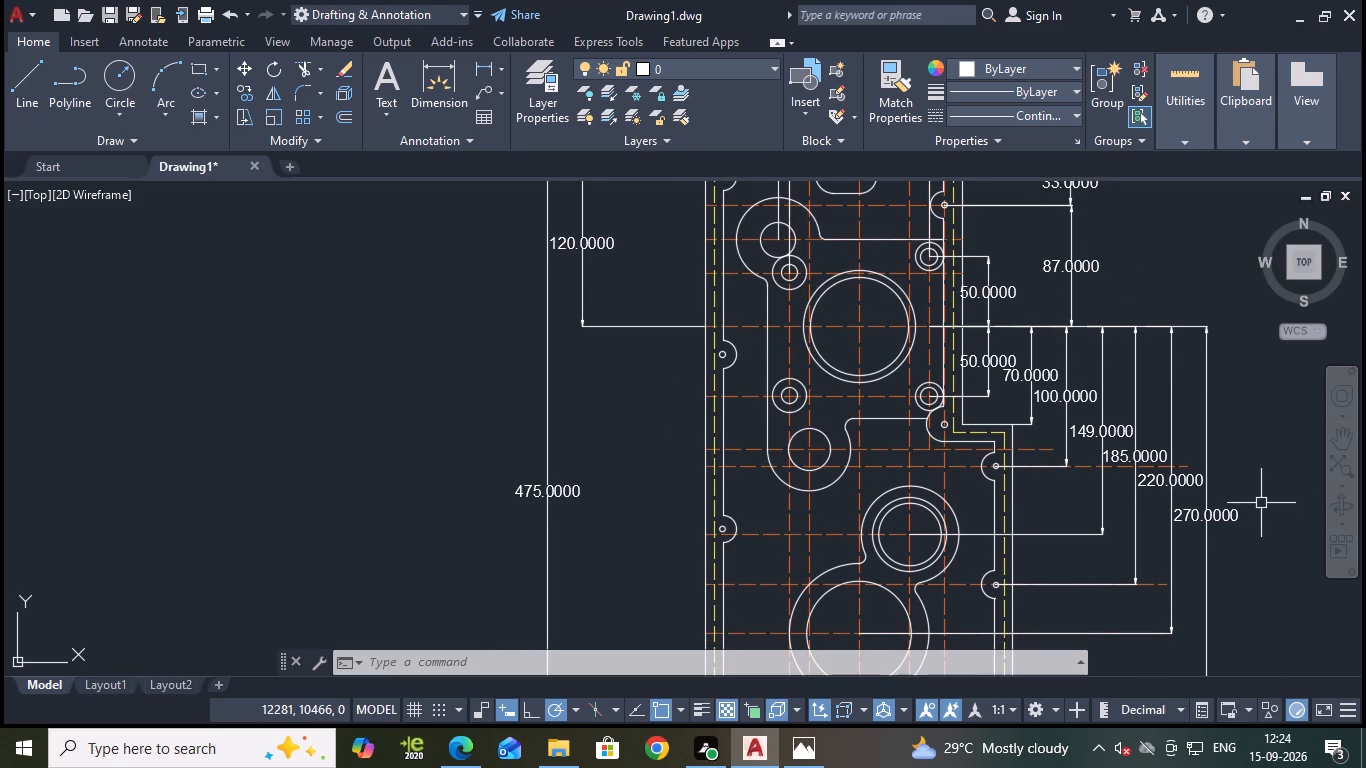
middle_drag(1261, 503, 1237, 451)
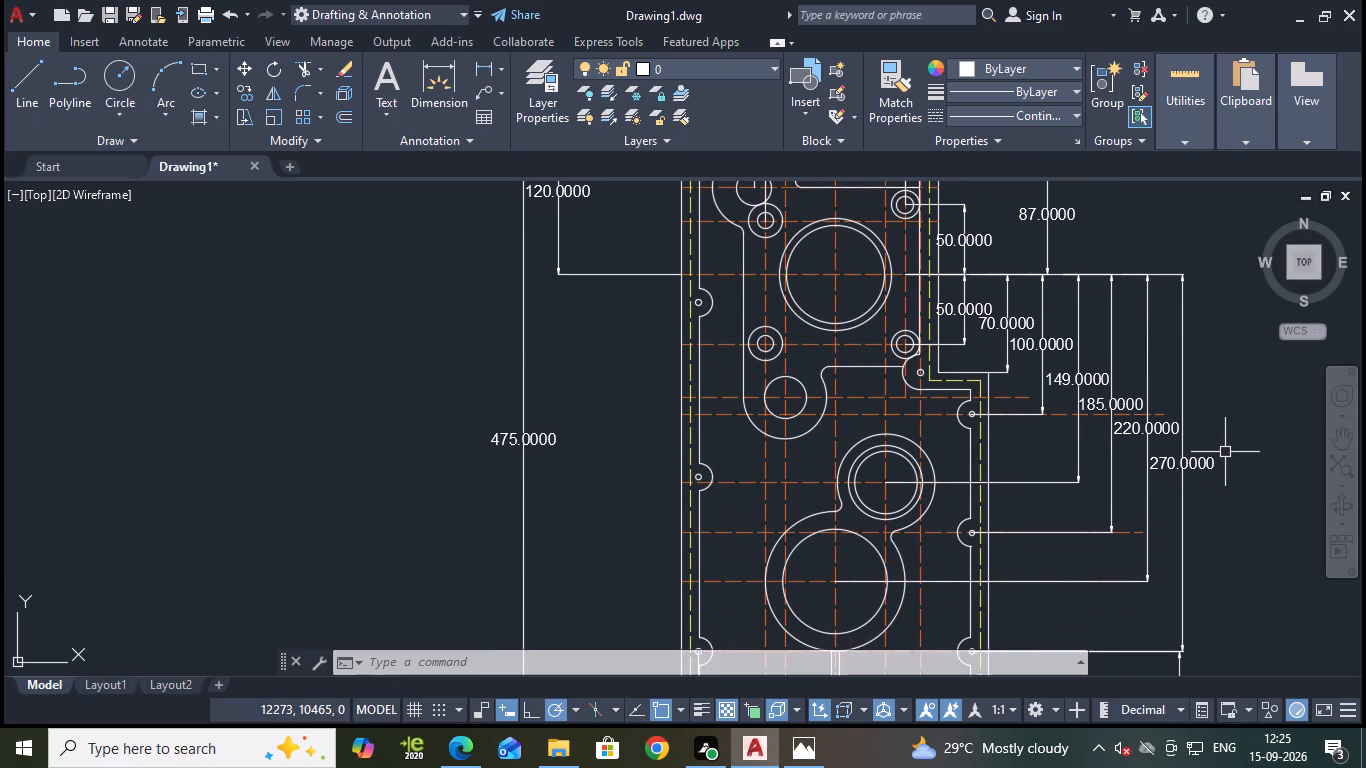
middle_drag(630, 425, 691, 424)
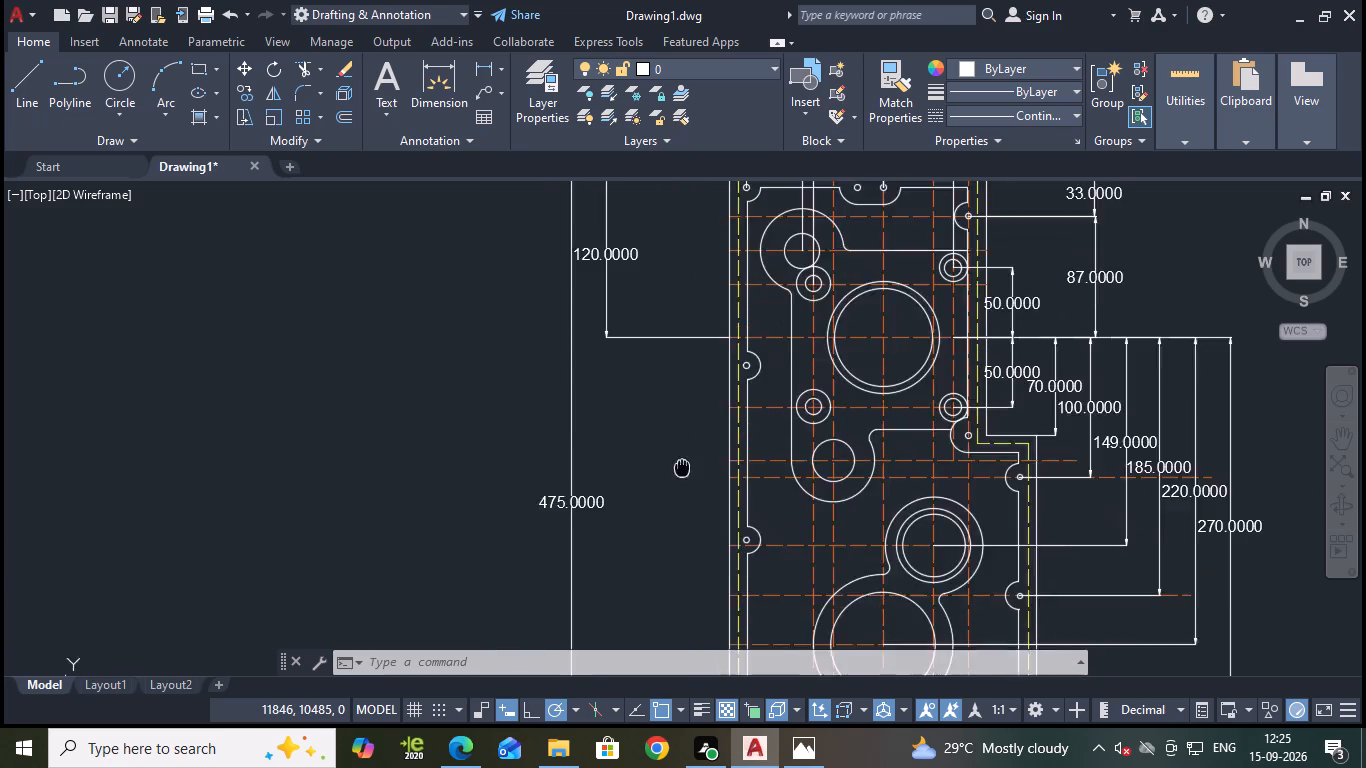
middle_drag(691, 424, 681, 391)
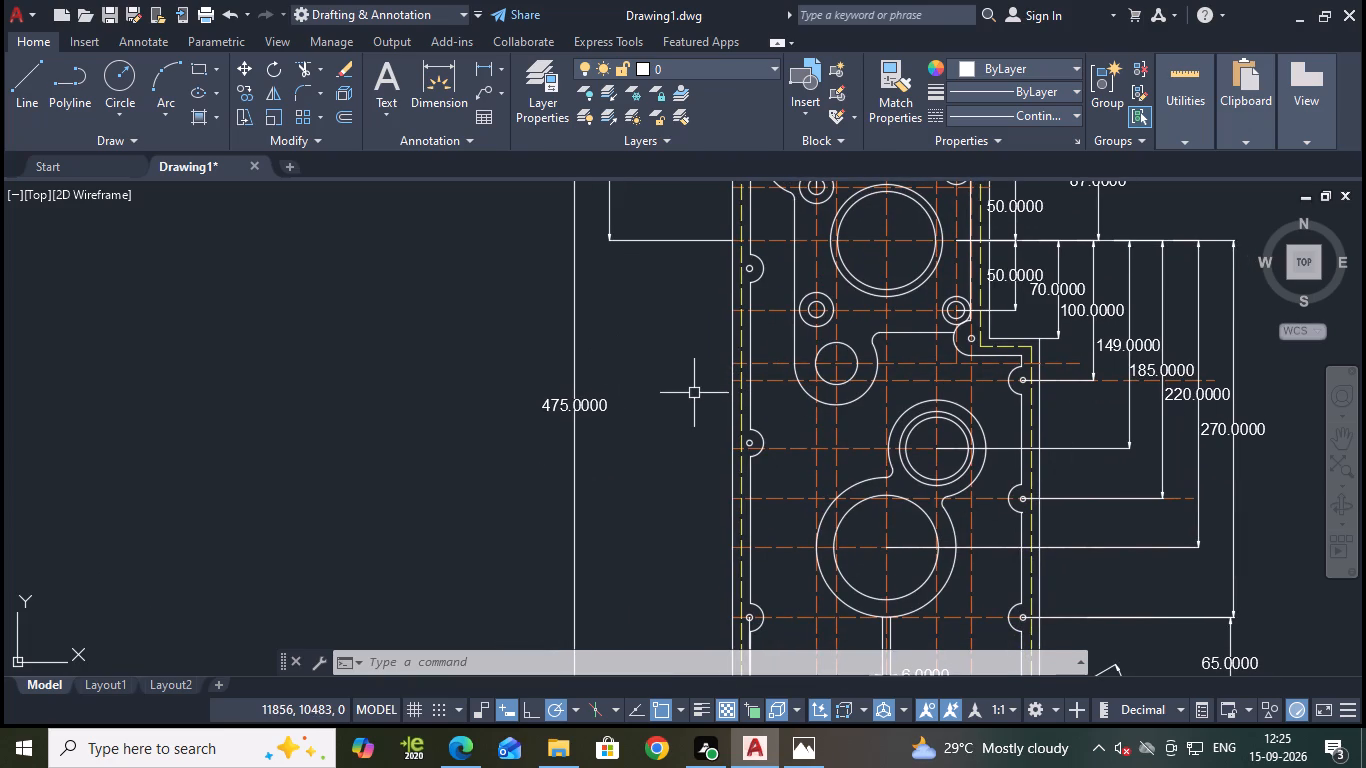
key(Escape)
key(d)
key(Return)
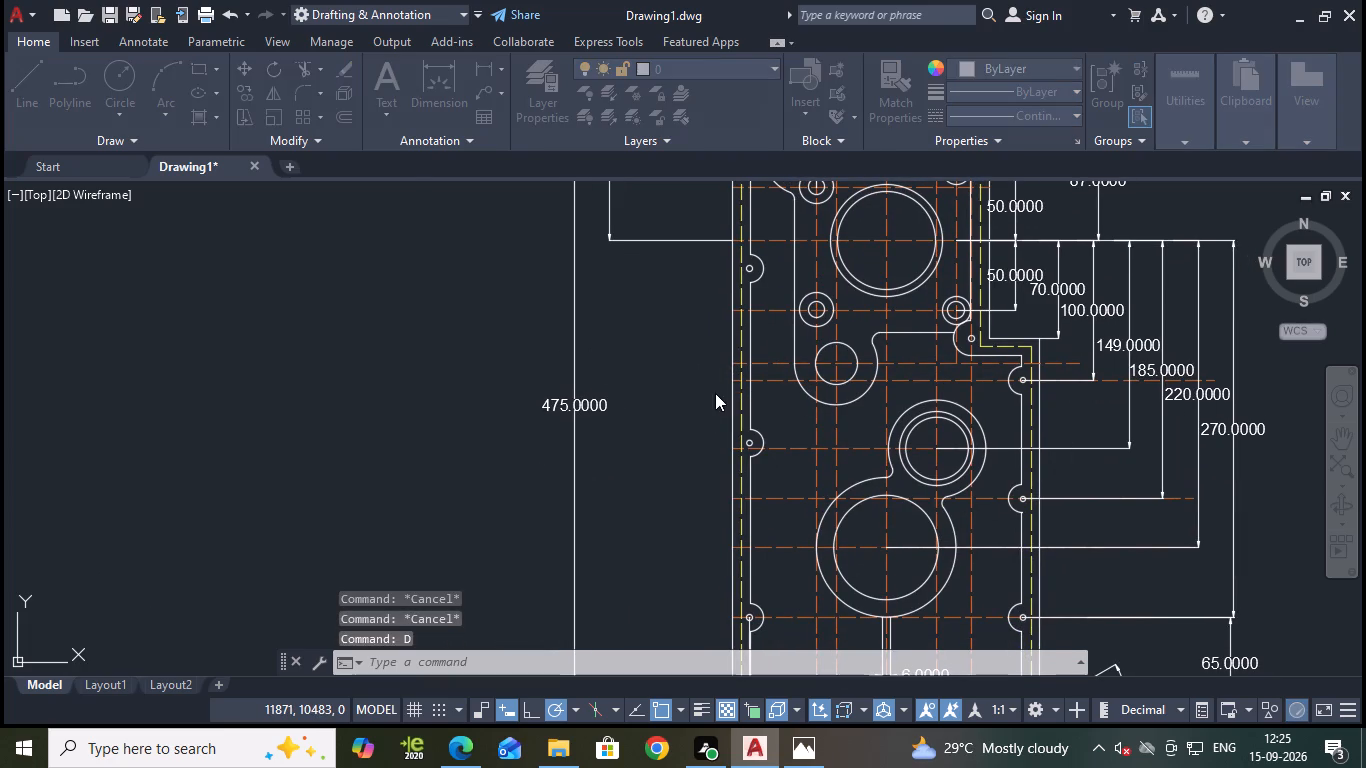
click(885, 323)
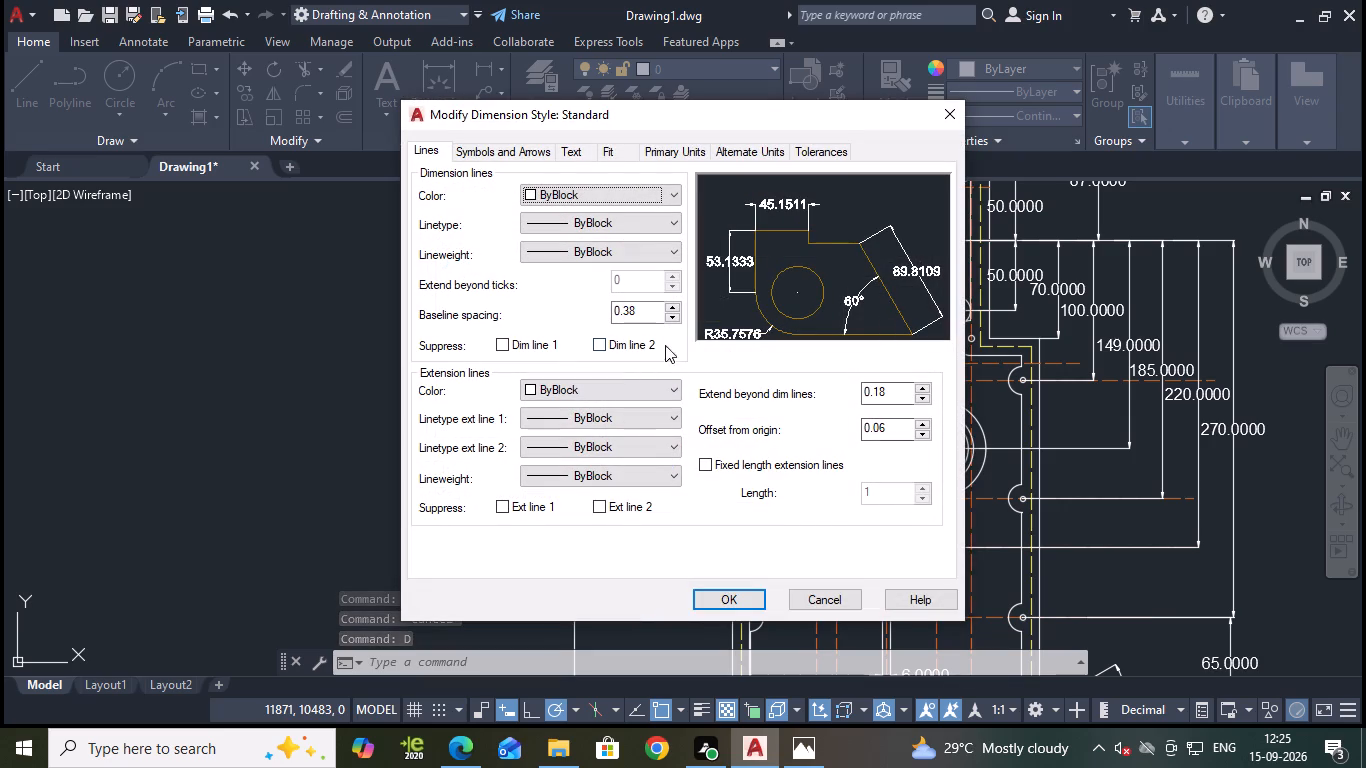
click(563, 157)
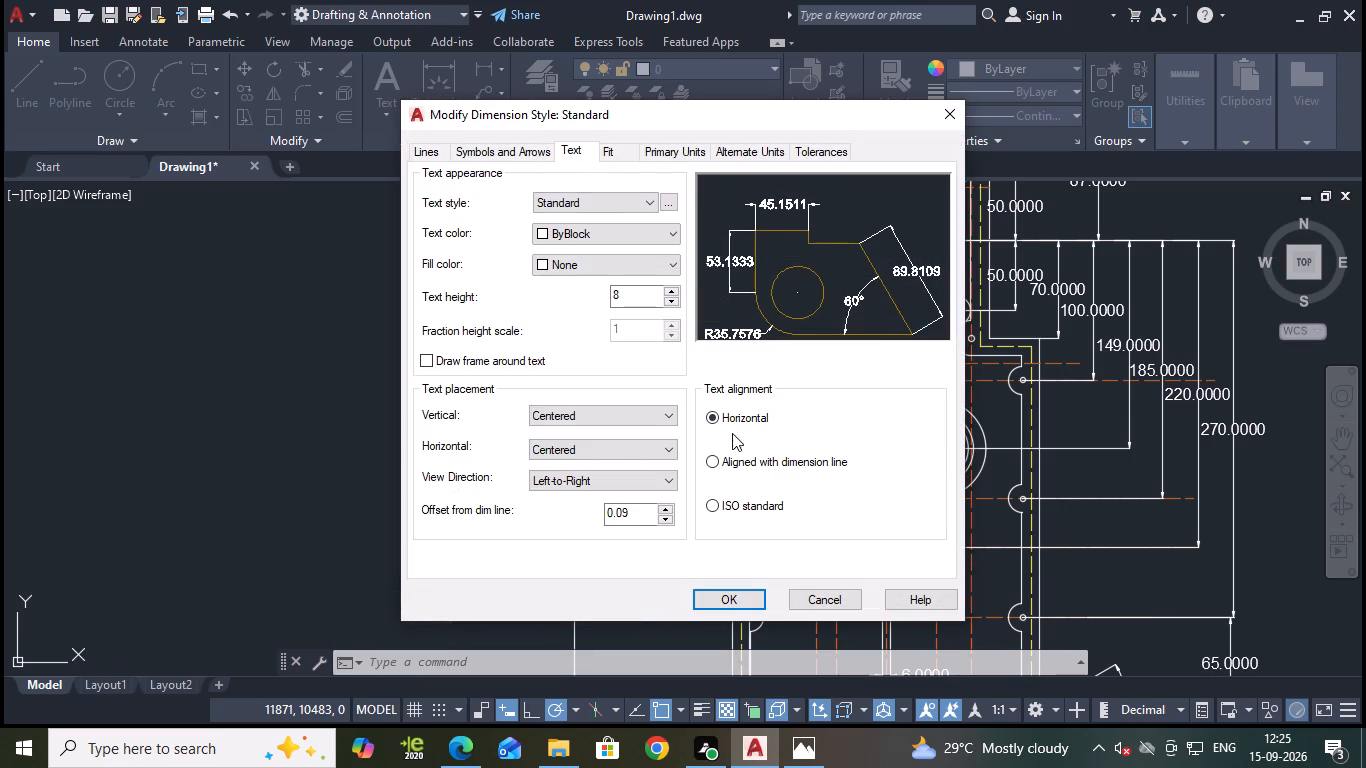
click(734, 516)
click(727, 502)
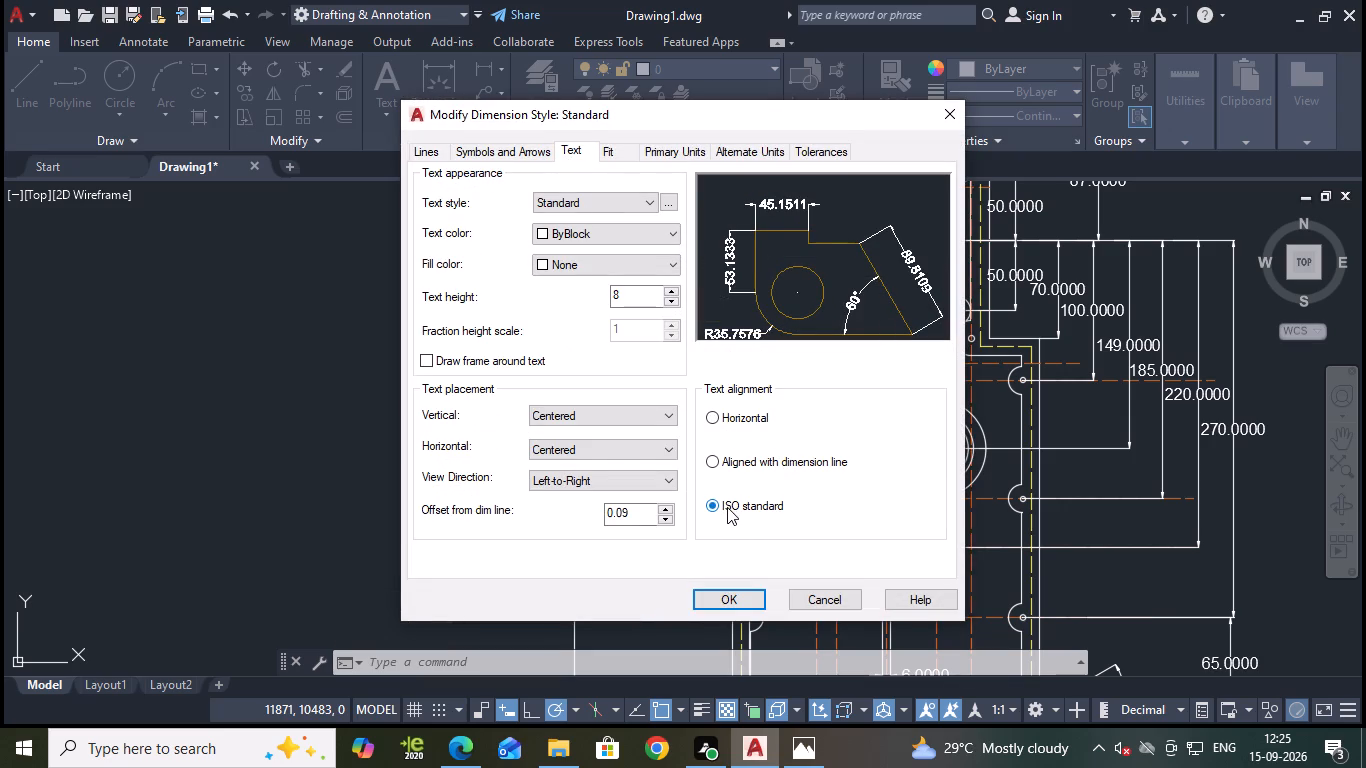
click(718, 603)
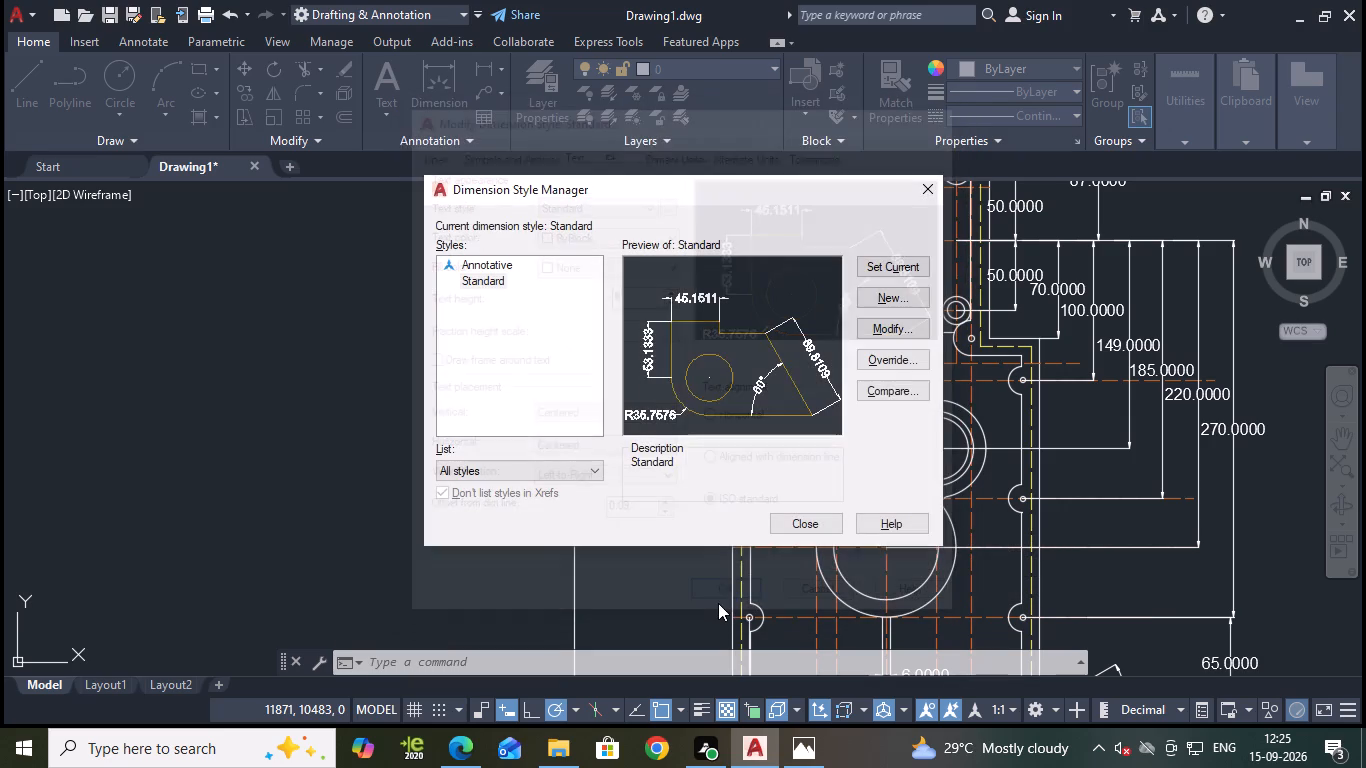
click(879, 264)
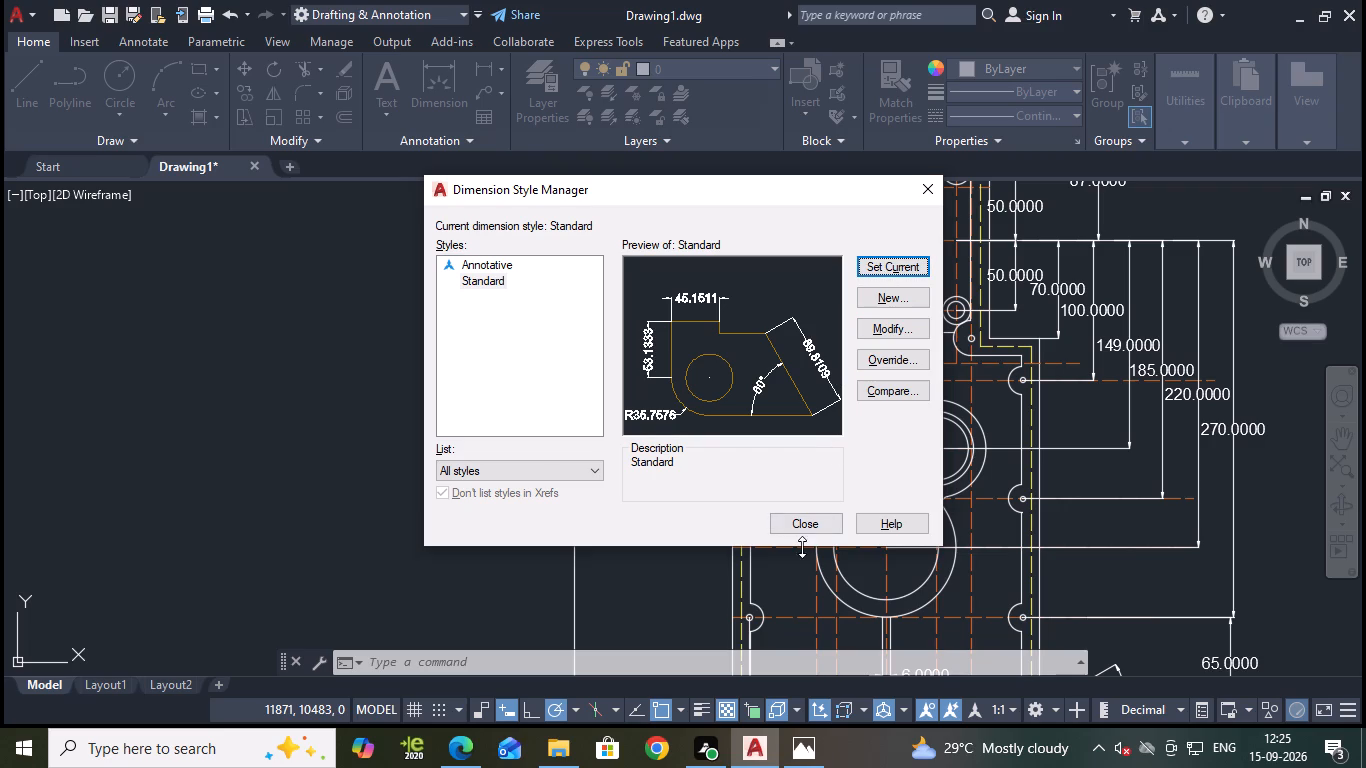
click(793, 526)
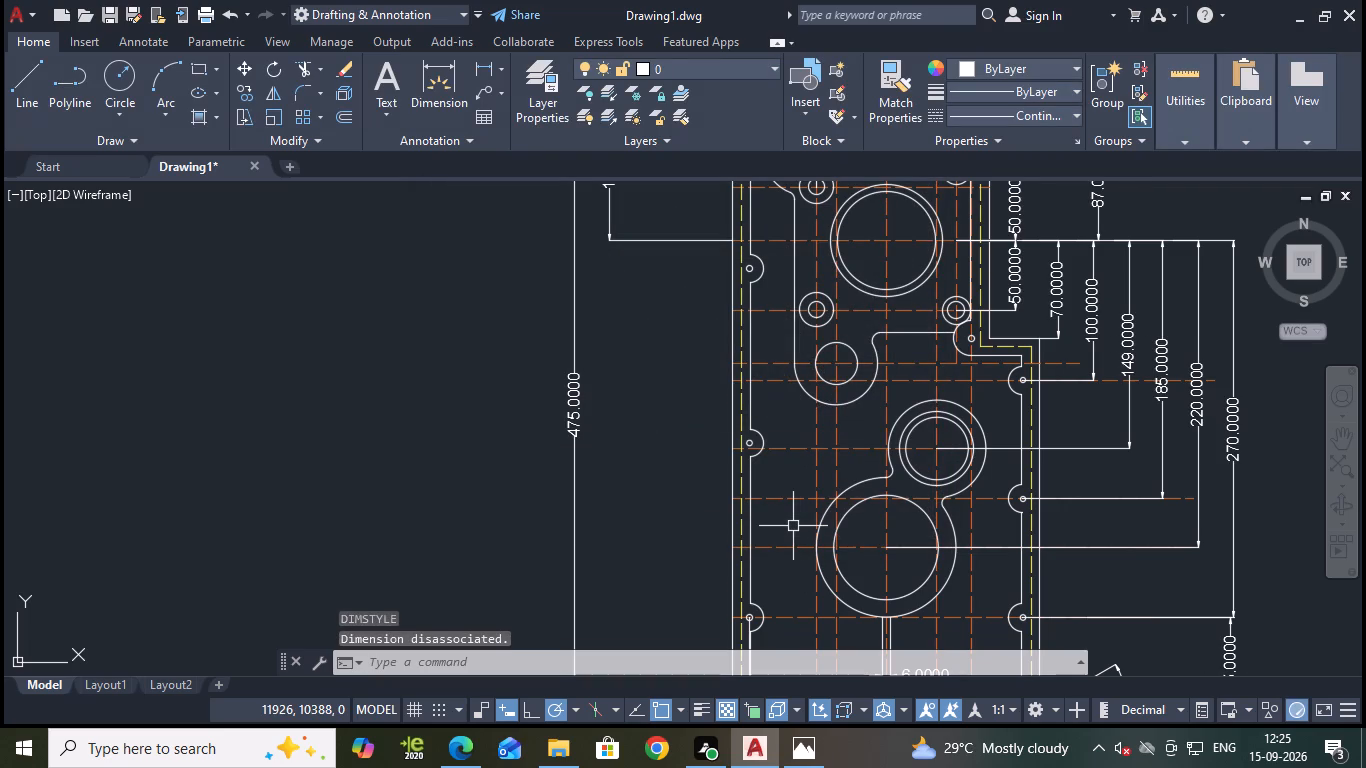
Review the dimensions around the whole plate to check the placement and legibility of their realigned text.
scroll(993, 466, down, 2)
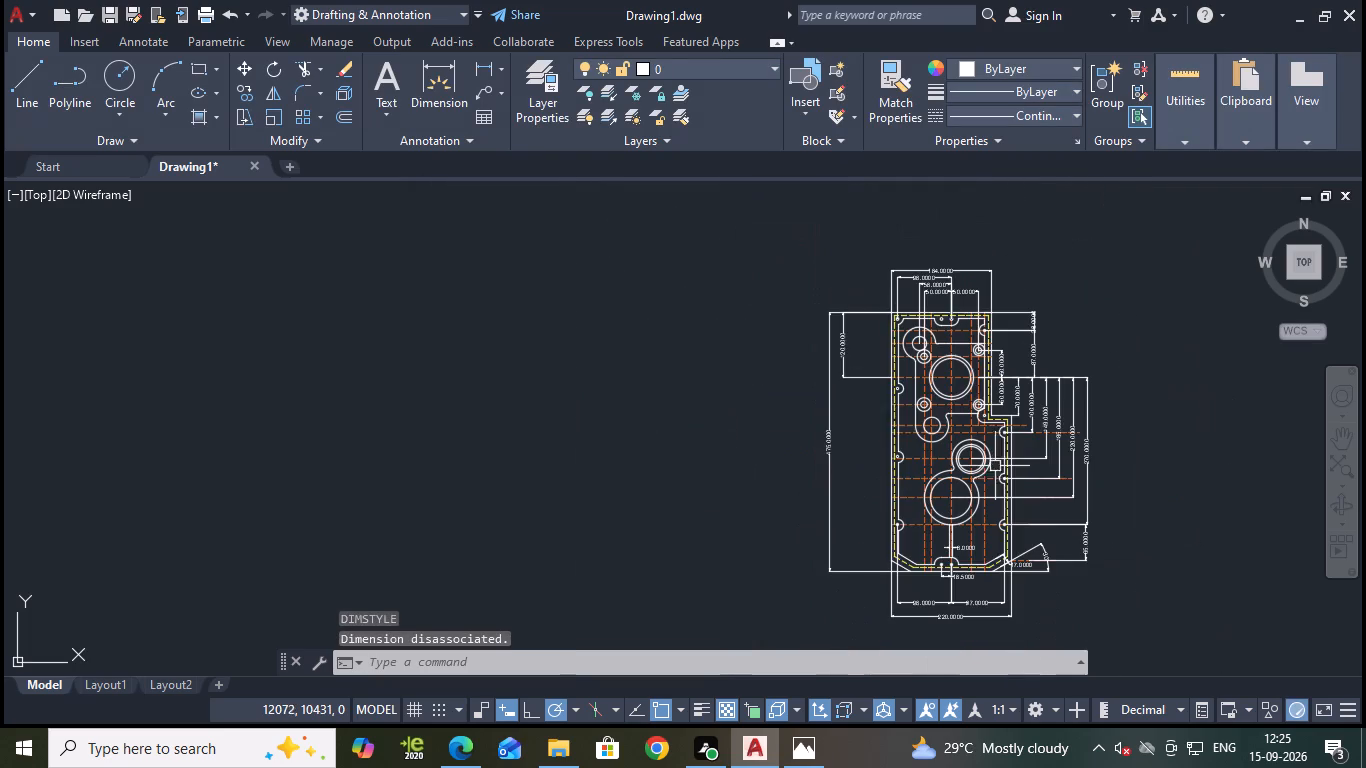
scroll(954, 265, up, 2)
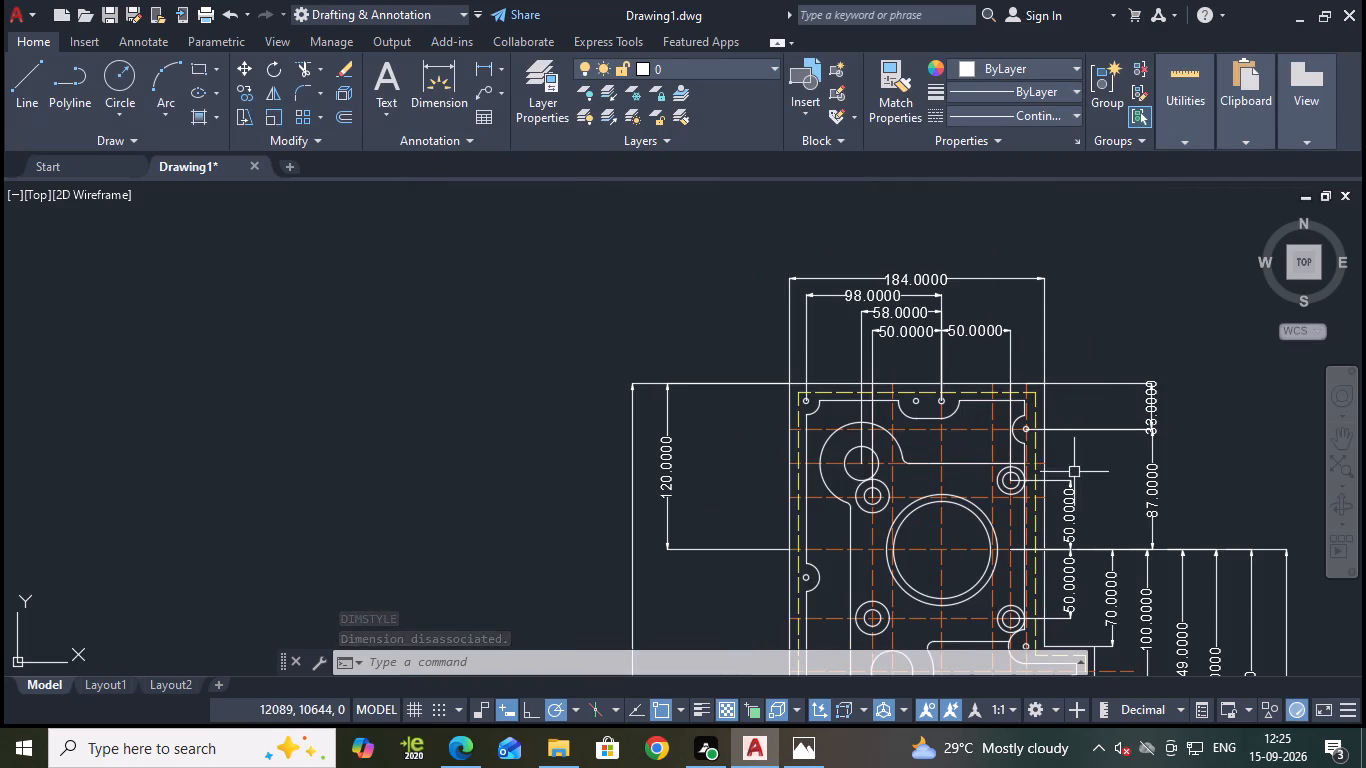
middle_drag(1190, 475, 1116, 418)
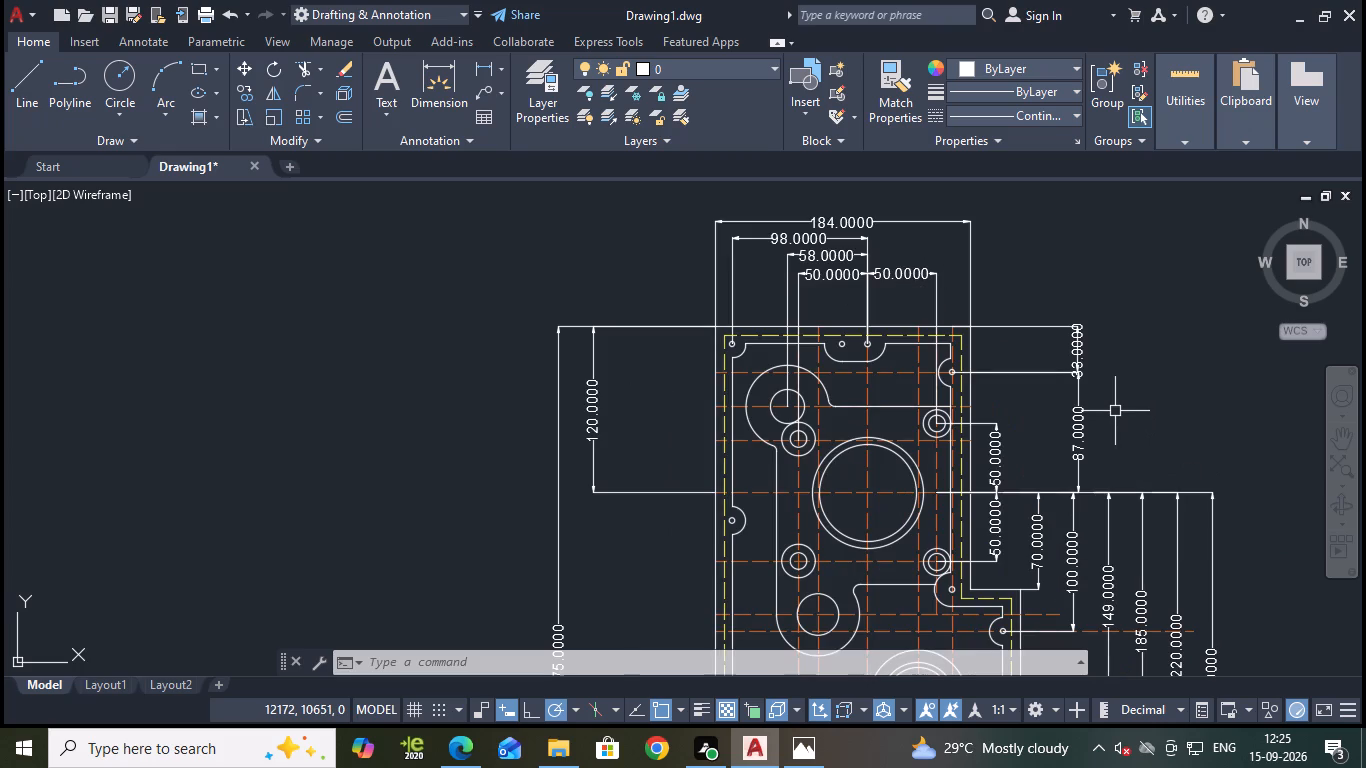
middle_drag(1155, 437, 1100, 358)
middle_drag(1209, 598, 1188, 495)
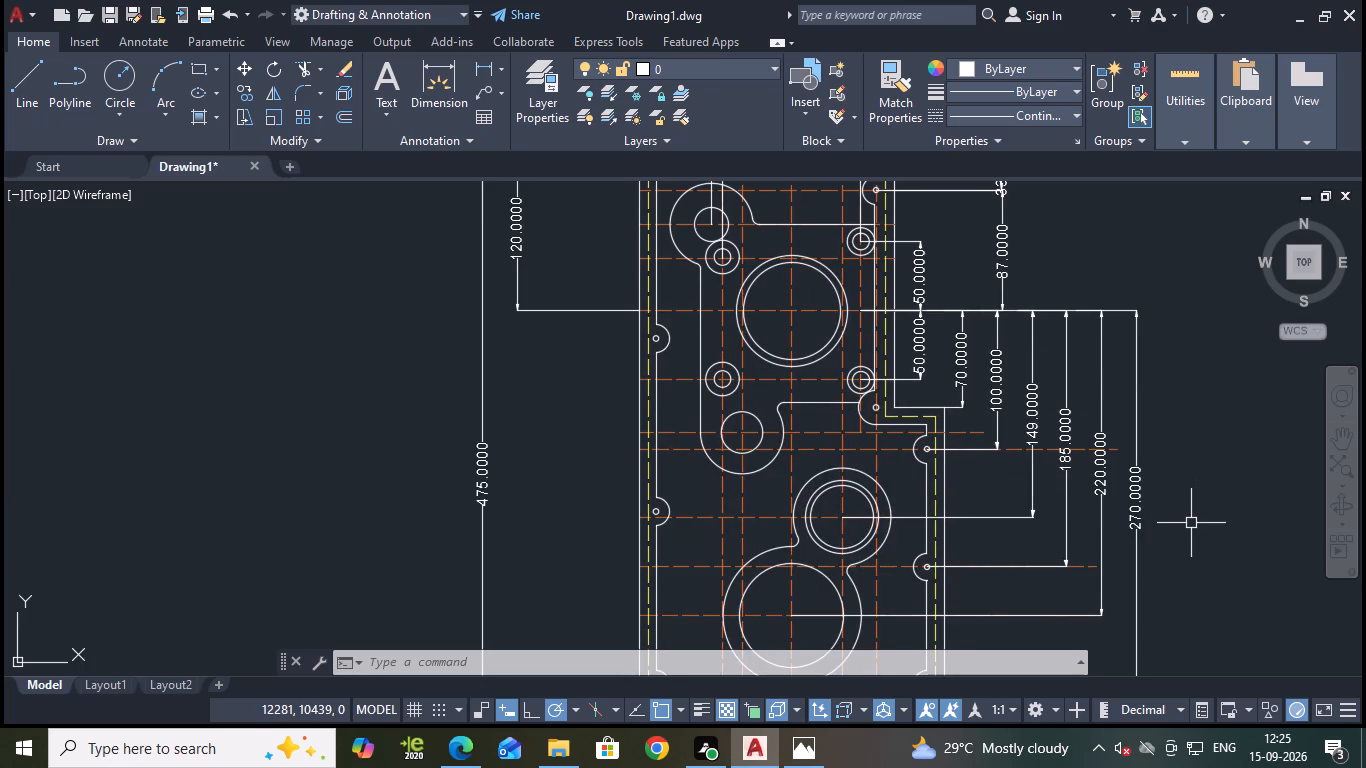
scroll(1191, 528, down, 1)
middle_drag(1191, 530, 1199, 442)
scroll(1177, 538, up, 1)
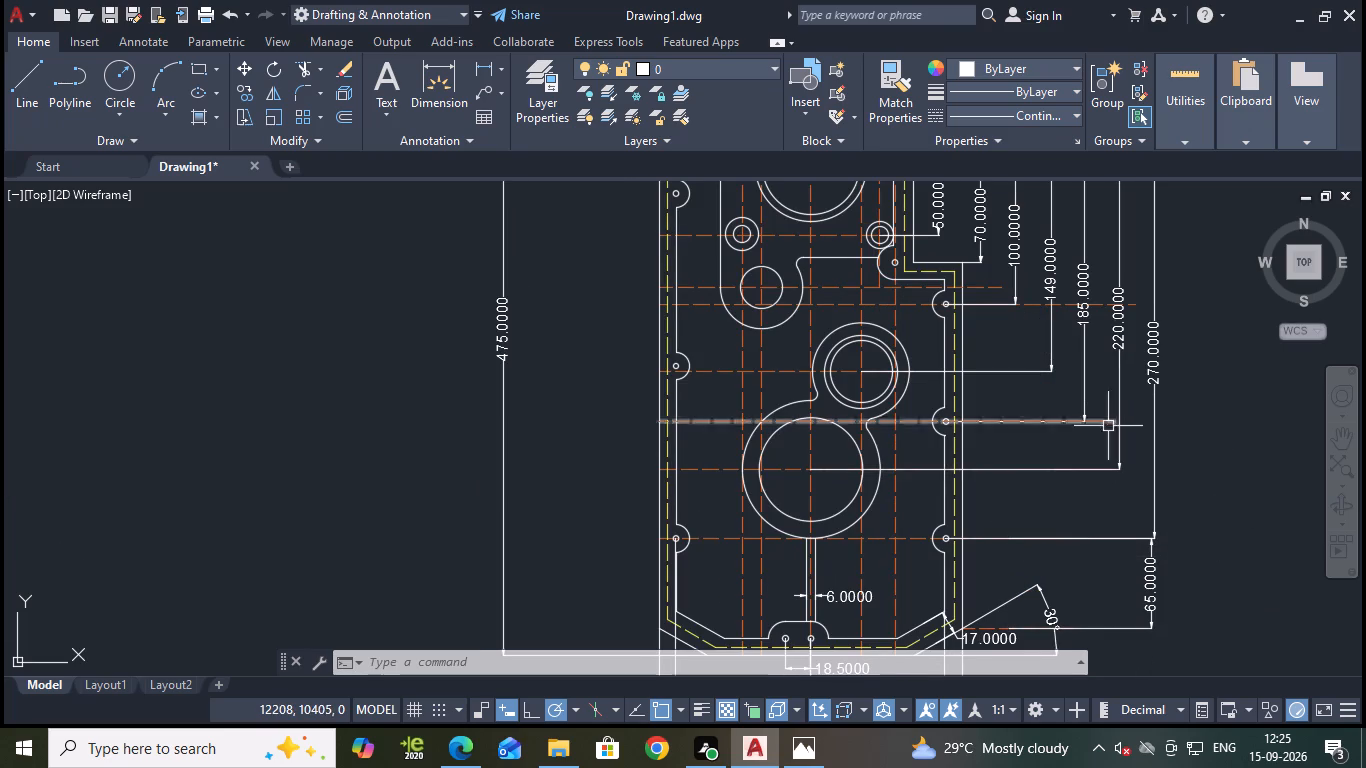
scroll(1226, 411, down, 2)
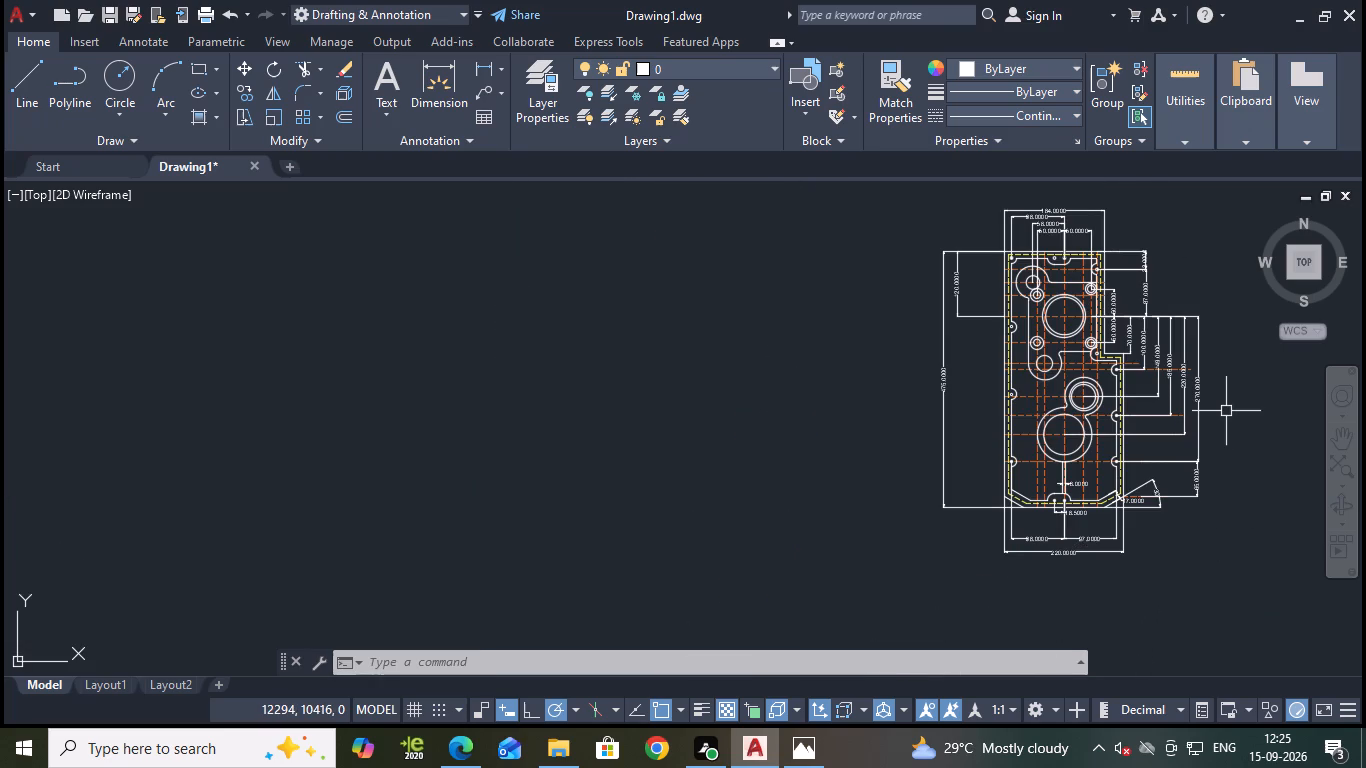
scroll(1053, 528, up, 2)
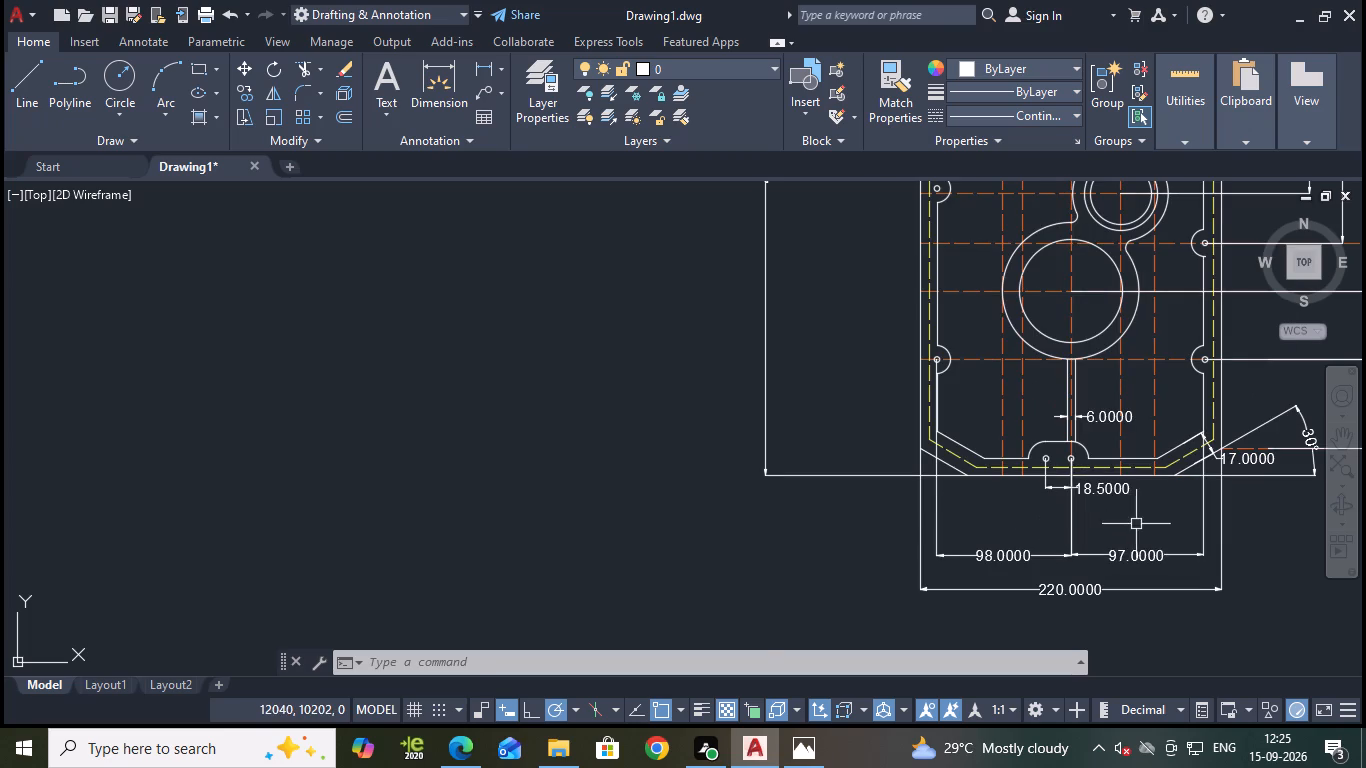
middle_drag(1136, 524, 968, 610)
middle_drag(1193, 387, 1107, 517)
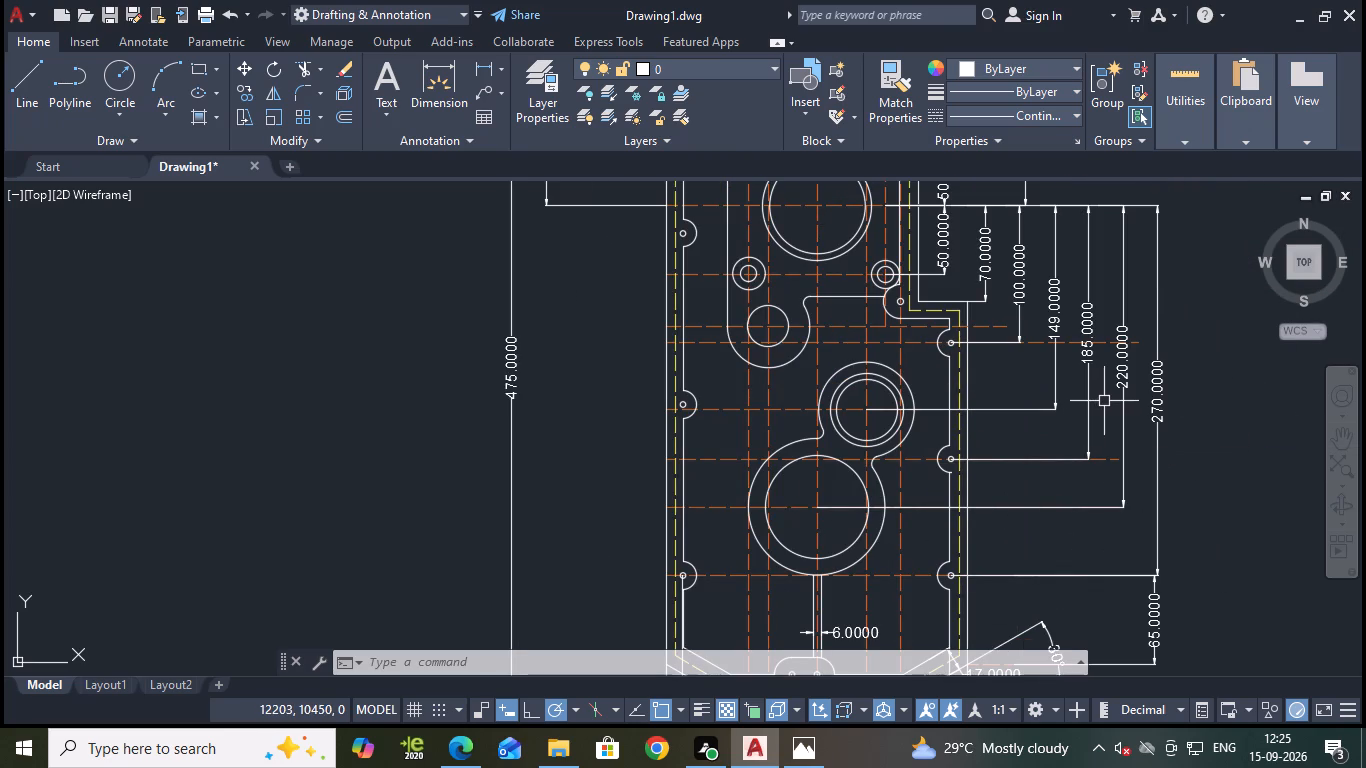
middle_drag(1228, 259, 1117, 425)
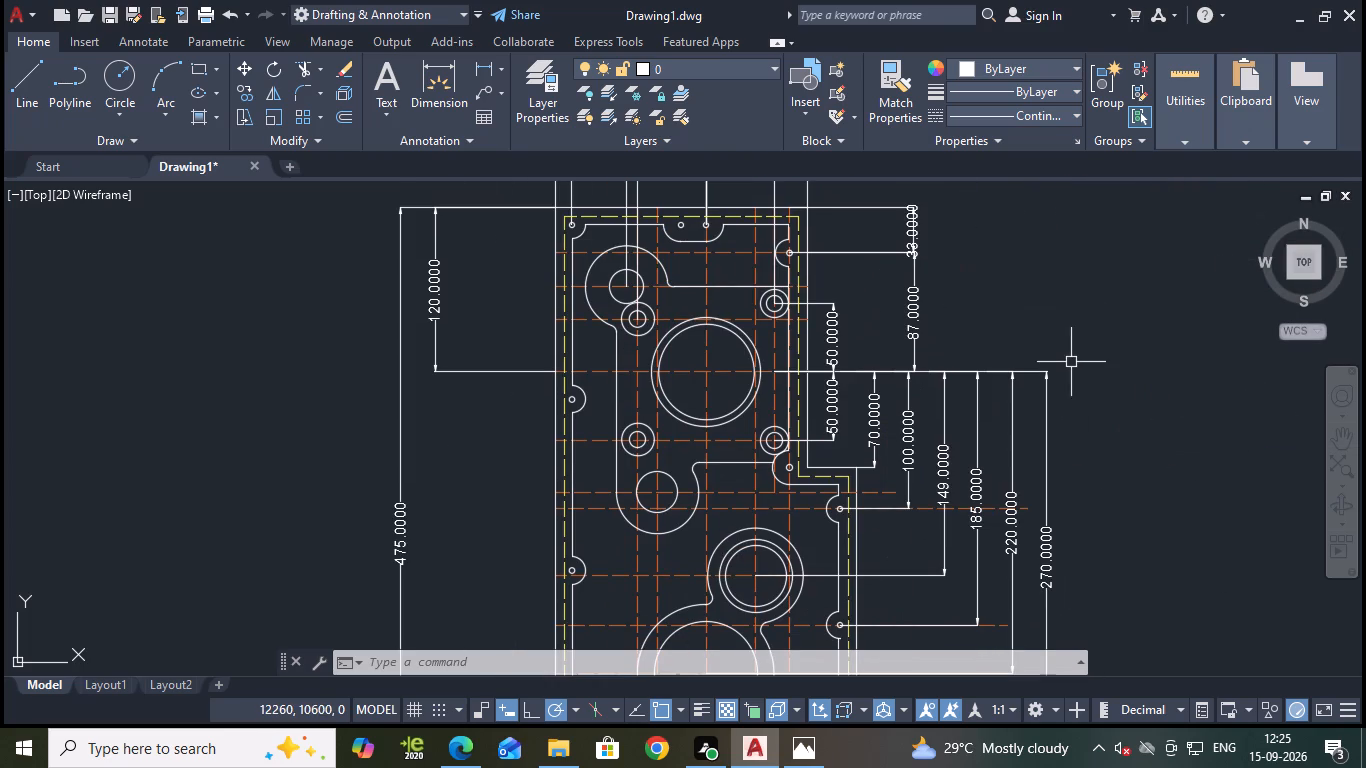
Erase the vertical 33 dimension between the plate's top edge and the upper-right edge hole.
click(914, 231)
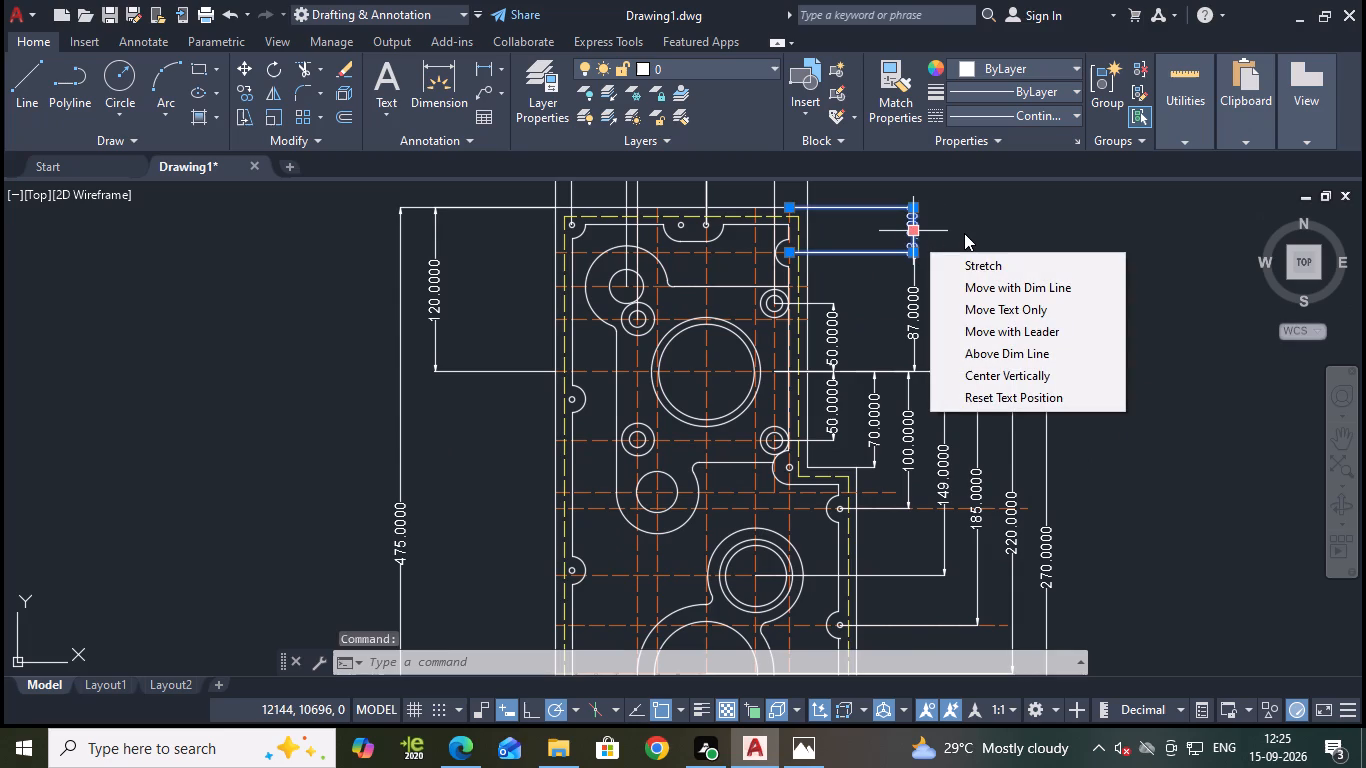
key(e)
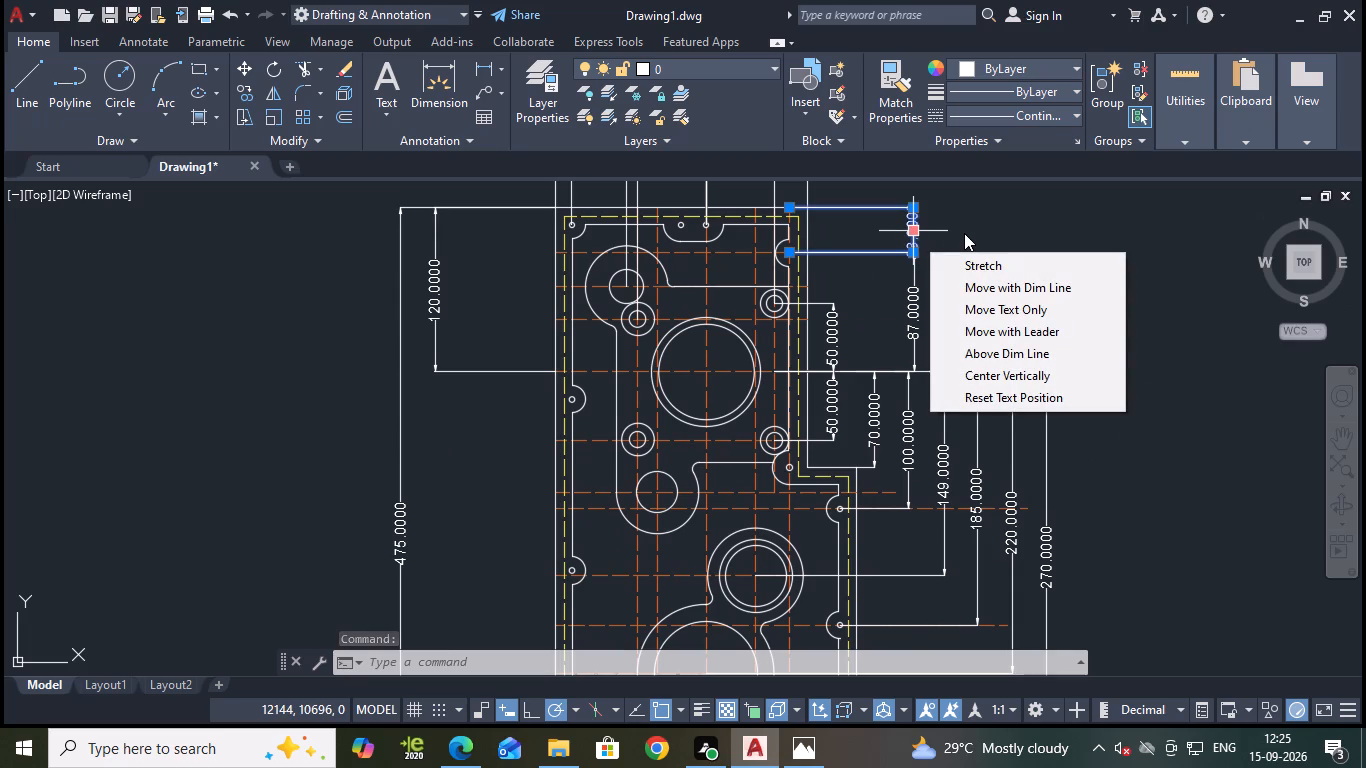
key(Return)
key(e)
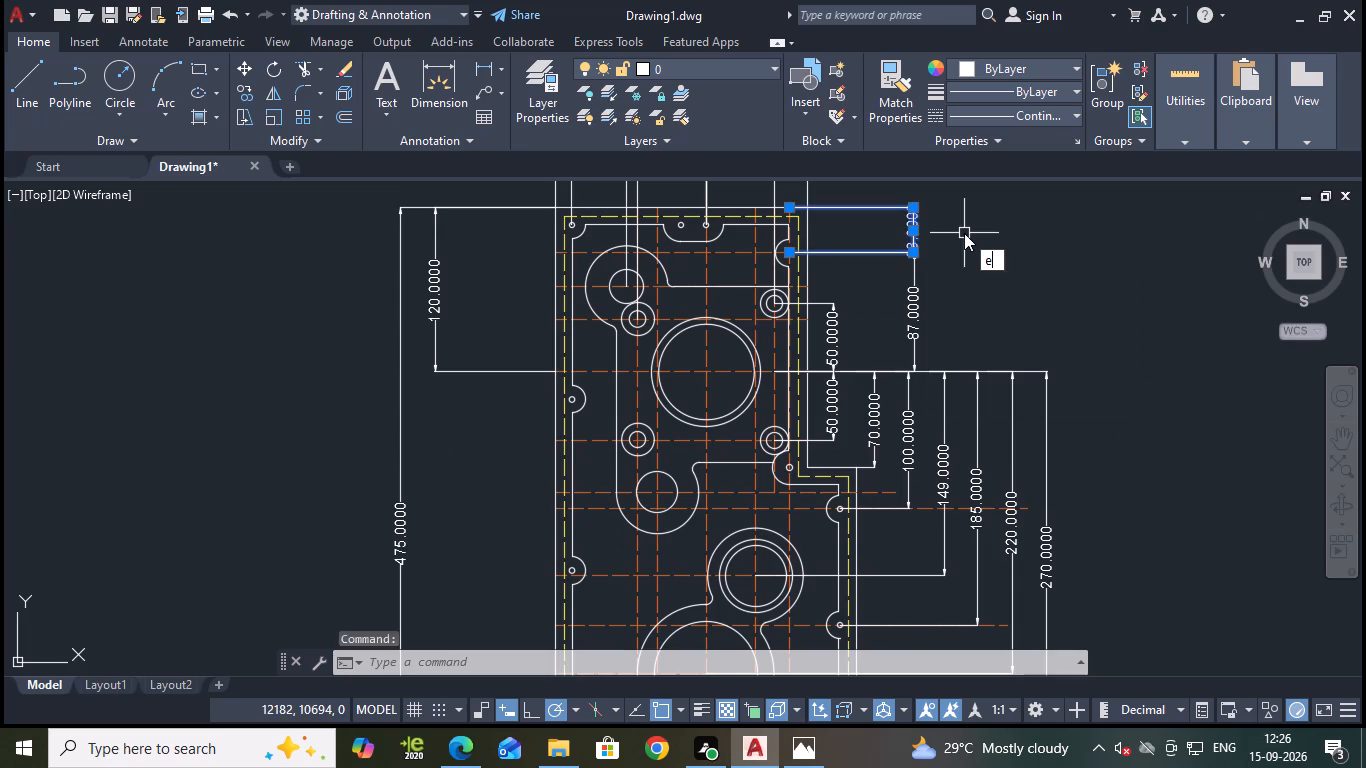
key(Return)
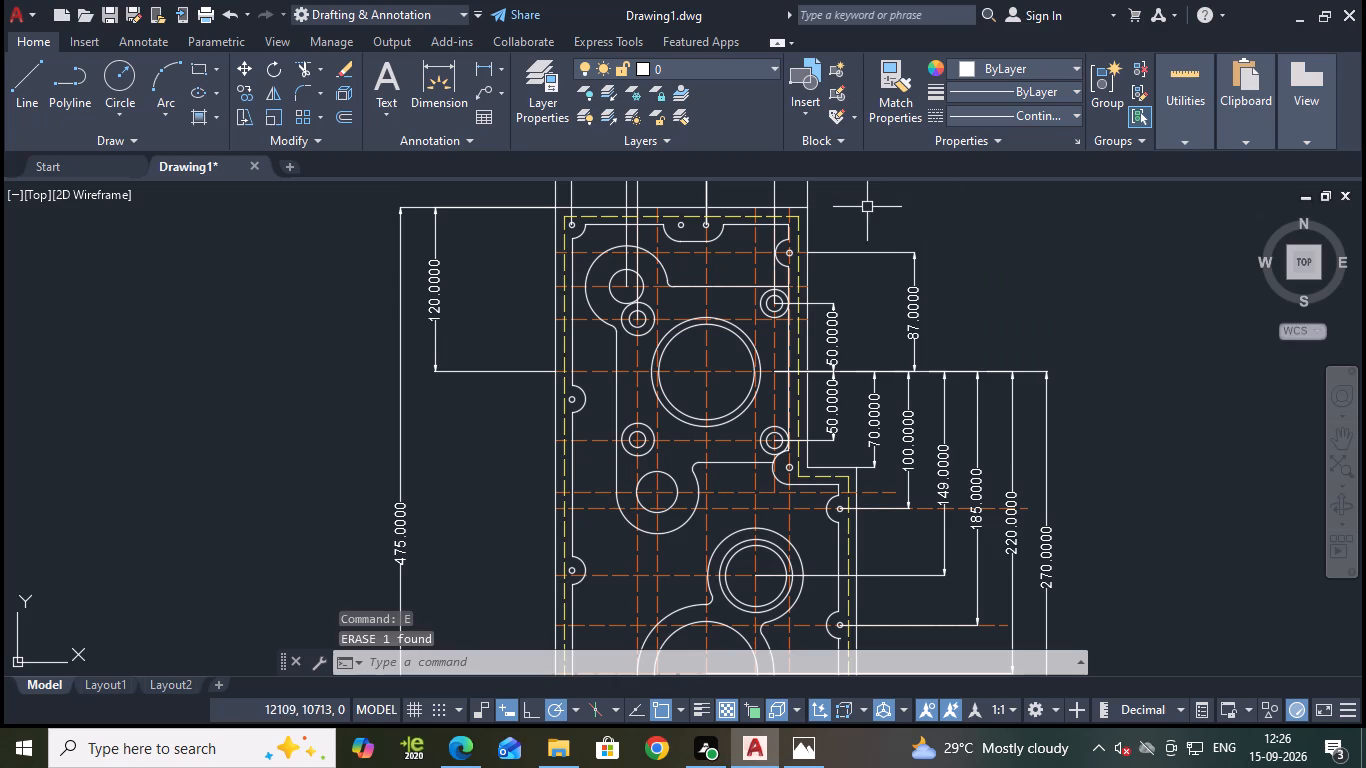
Add a vertical linear dimension from the plate's top-right corner to the upper-right edge hole's centreline, placed just inside the 87 dimension line.
scroll(887, 220, up, 1)
middle_drag(890, 219, 928, 299)
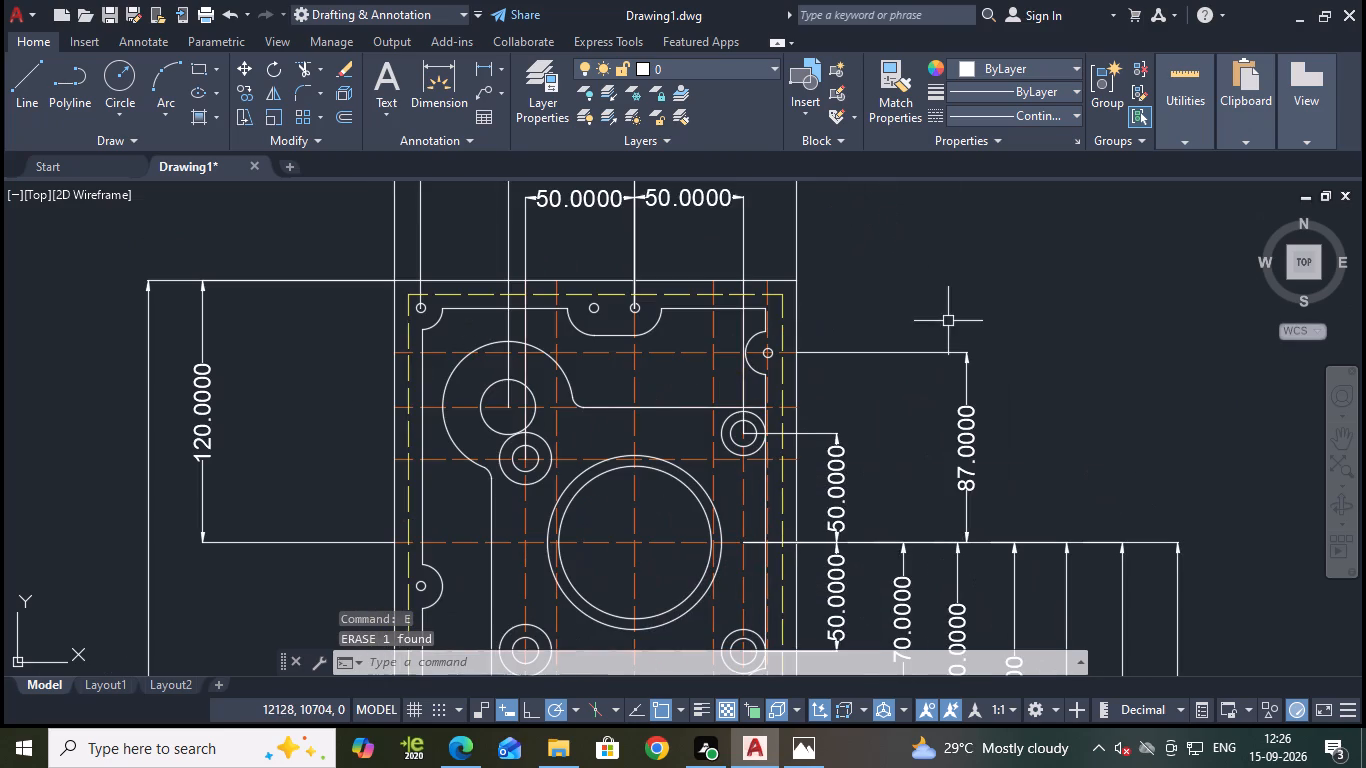
click(485, 71)
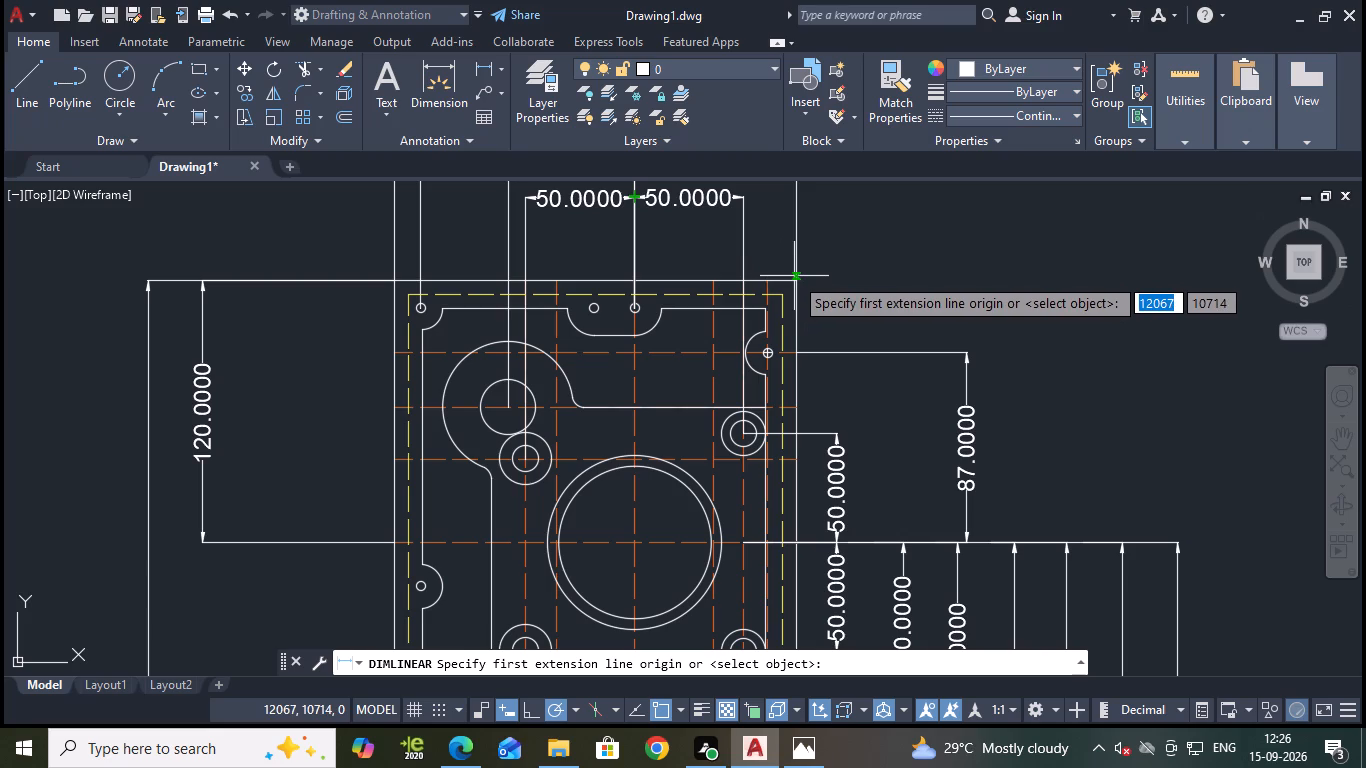
scroll(789, 285, up, 1)
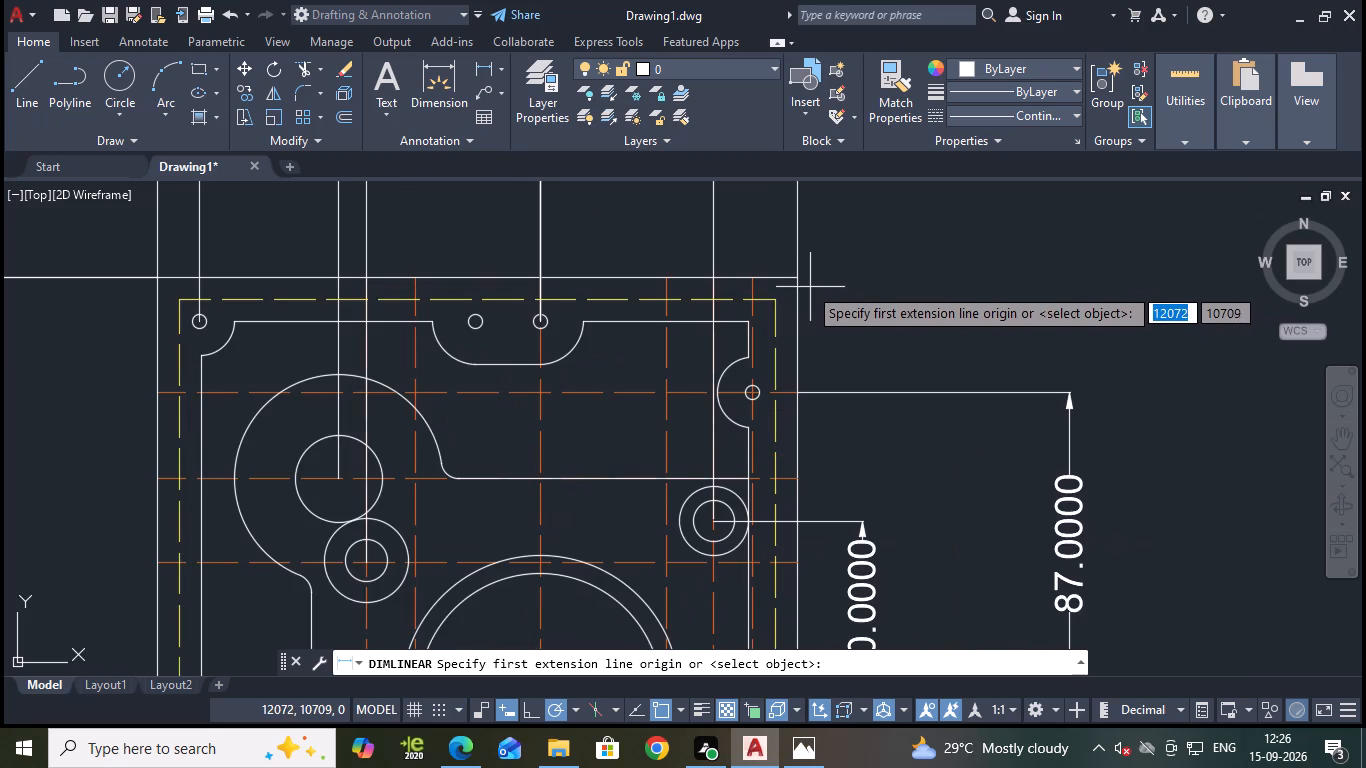
click(795, 278)
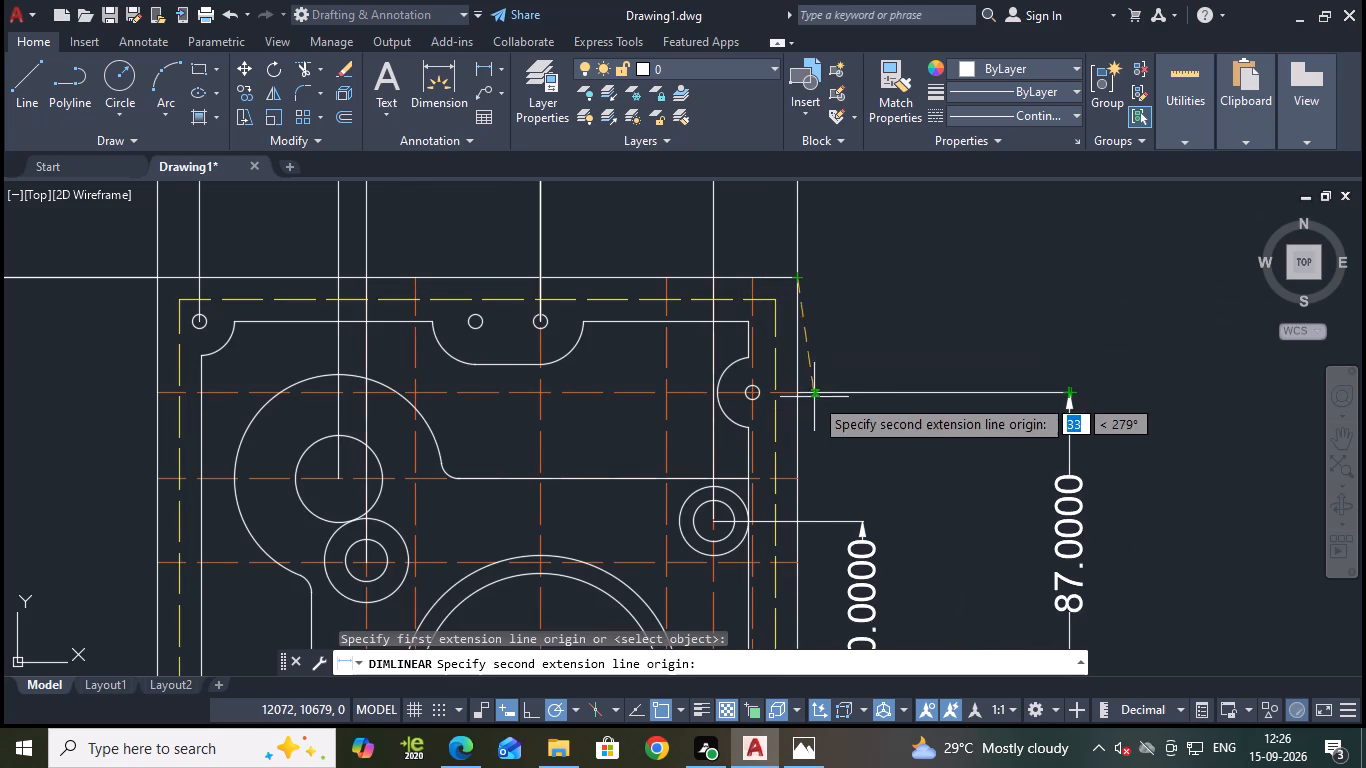
click(794, 393)
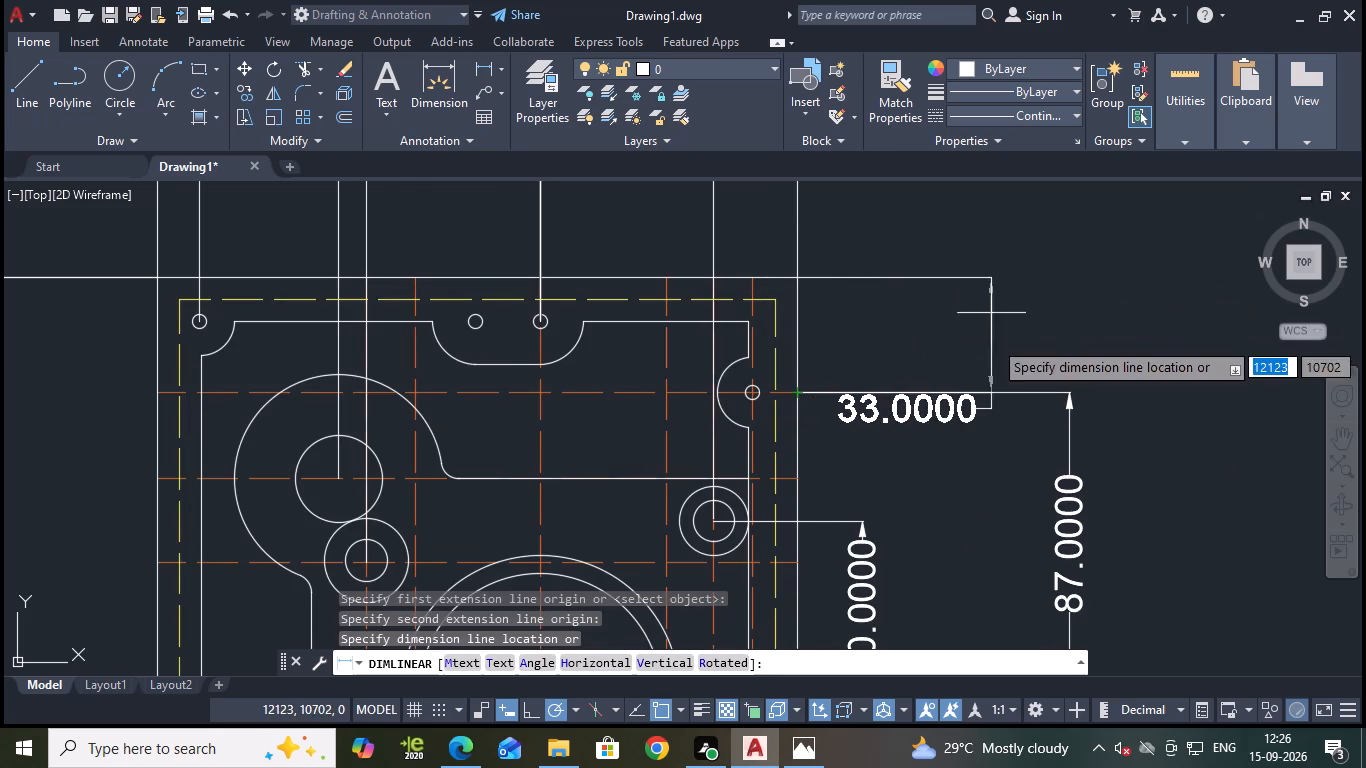
click(1009, 345)
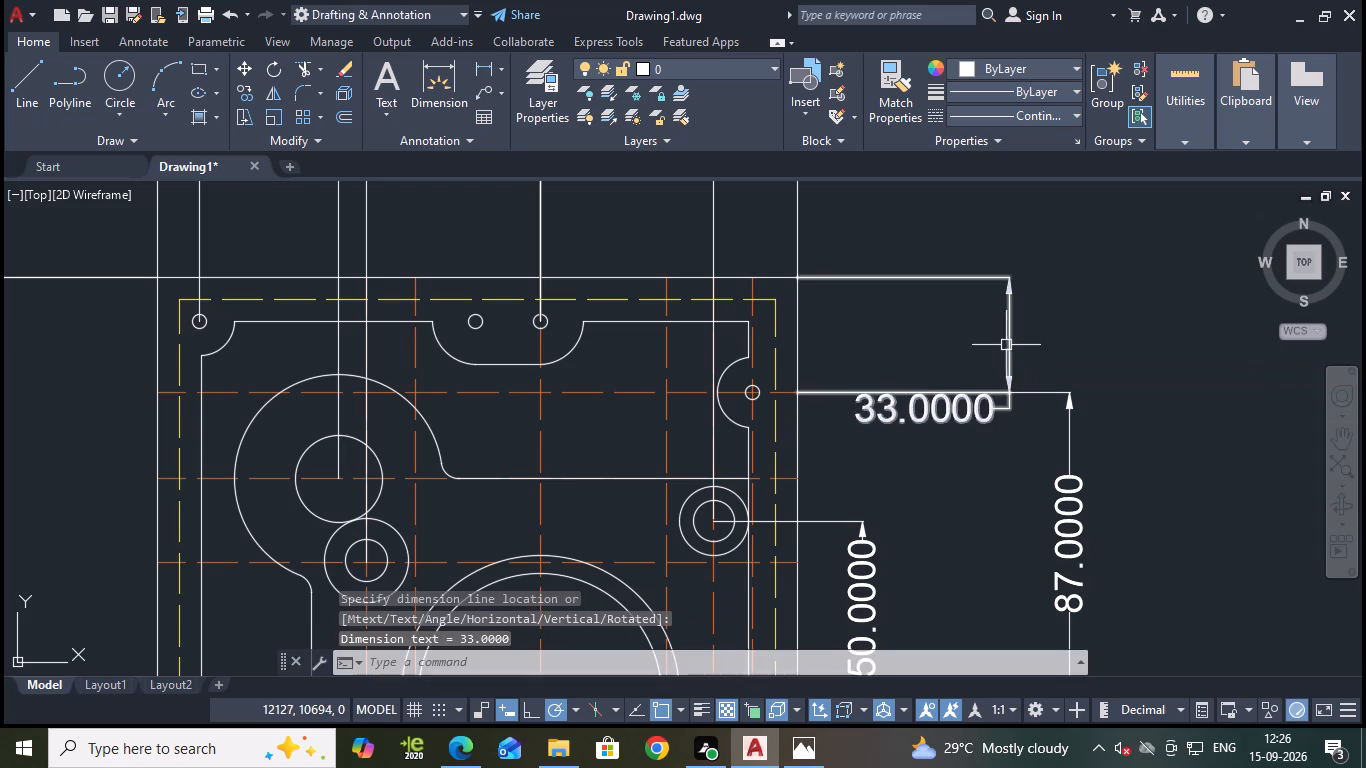
scroll(1062, 318, down, 1)
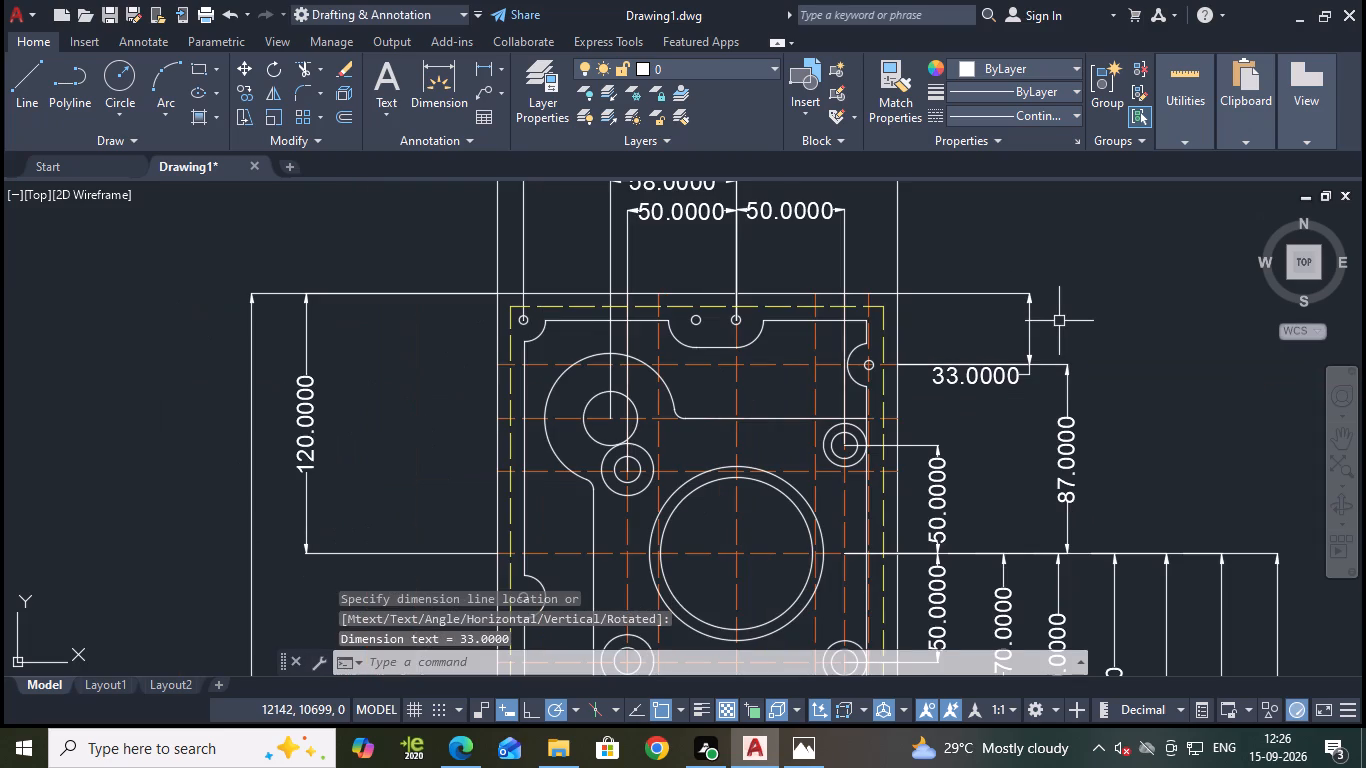
key(Escape)
key(ctrl+z)
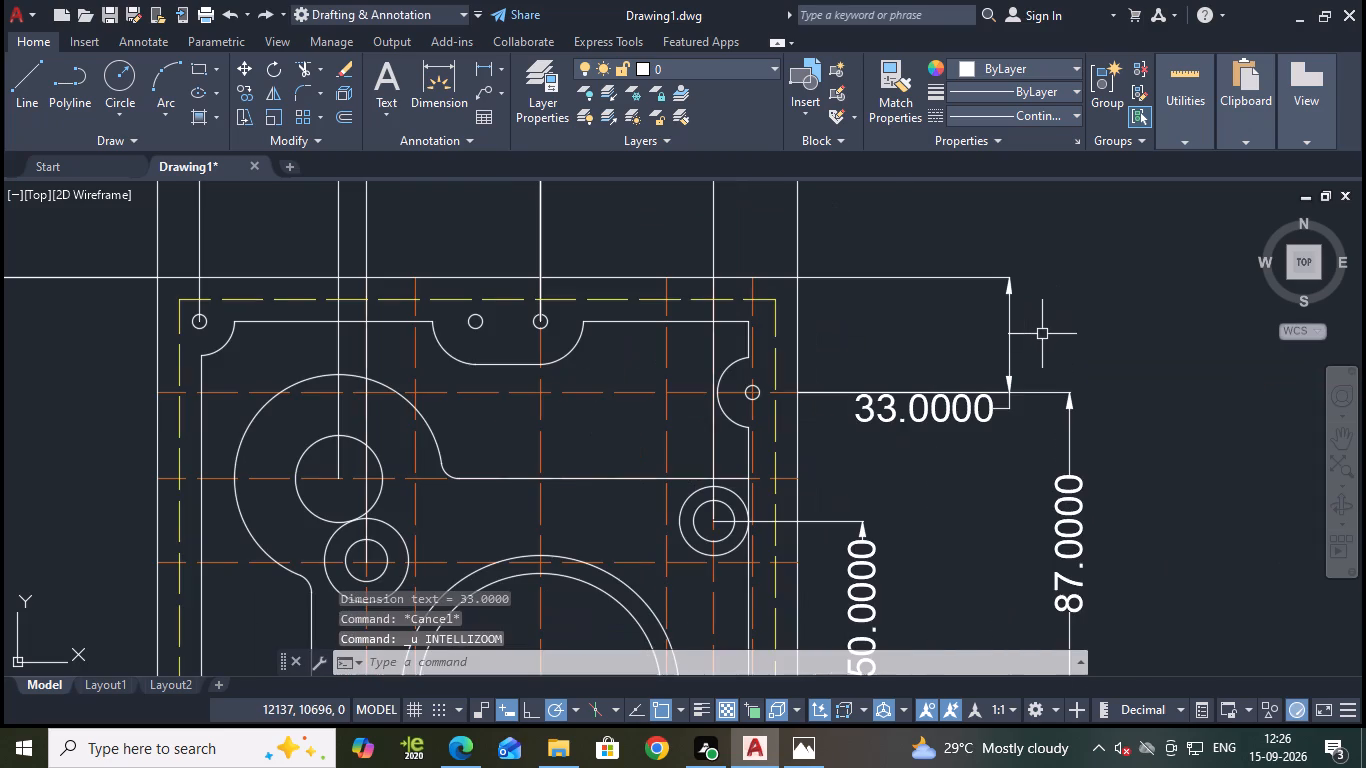
Erase the vertical 33 dimension between the plate's top-right corner and the upper-right edge hole's centreline.
click(968, 407)
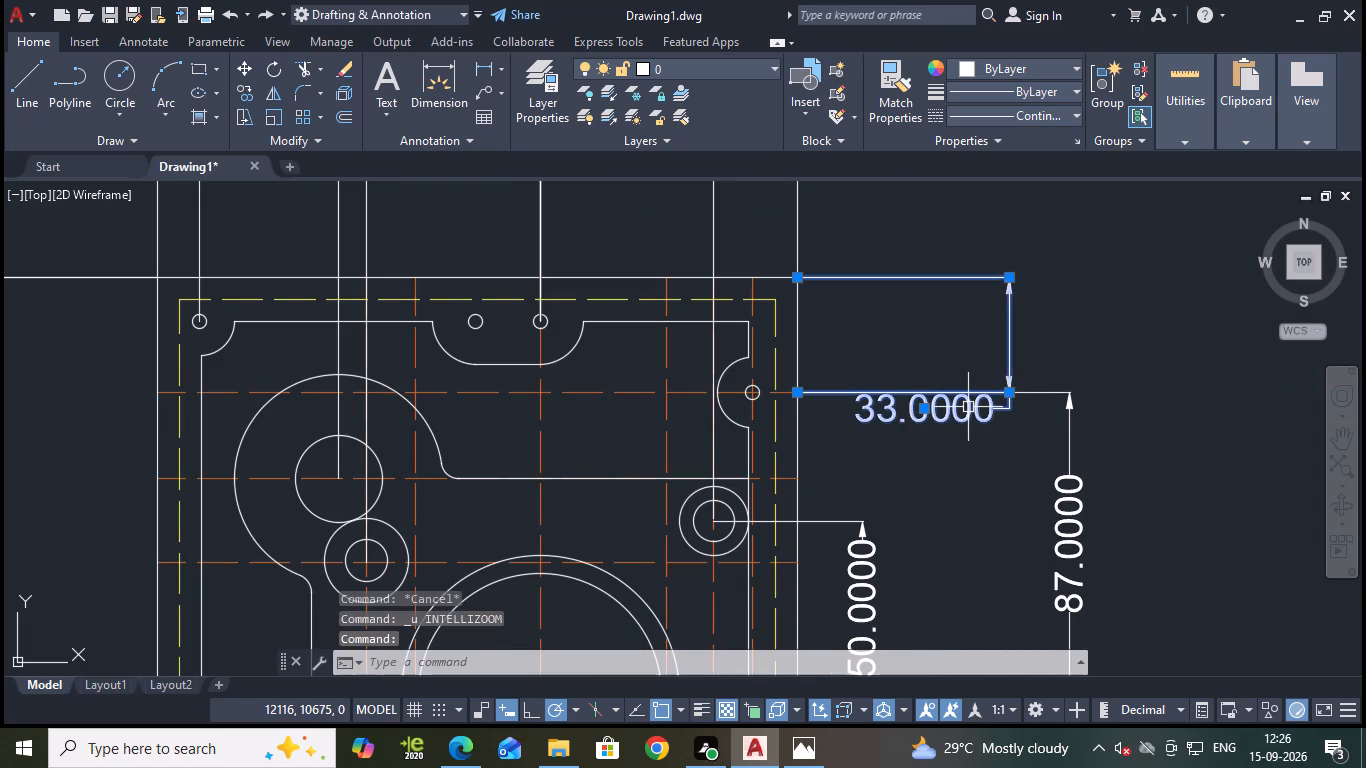
key(Escape)
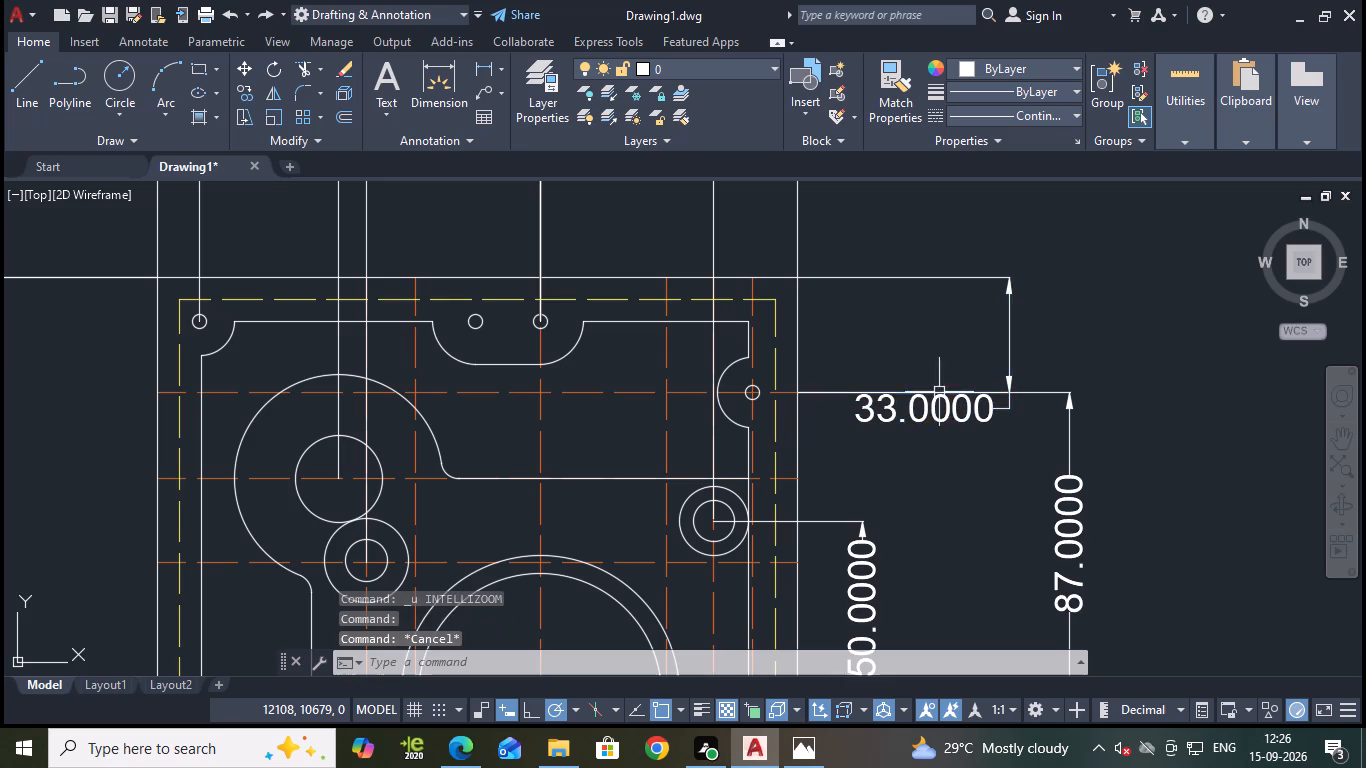
click(933, 417)
key(Delete)
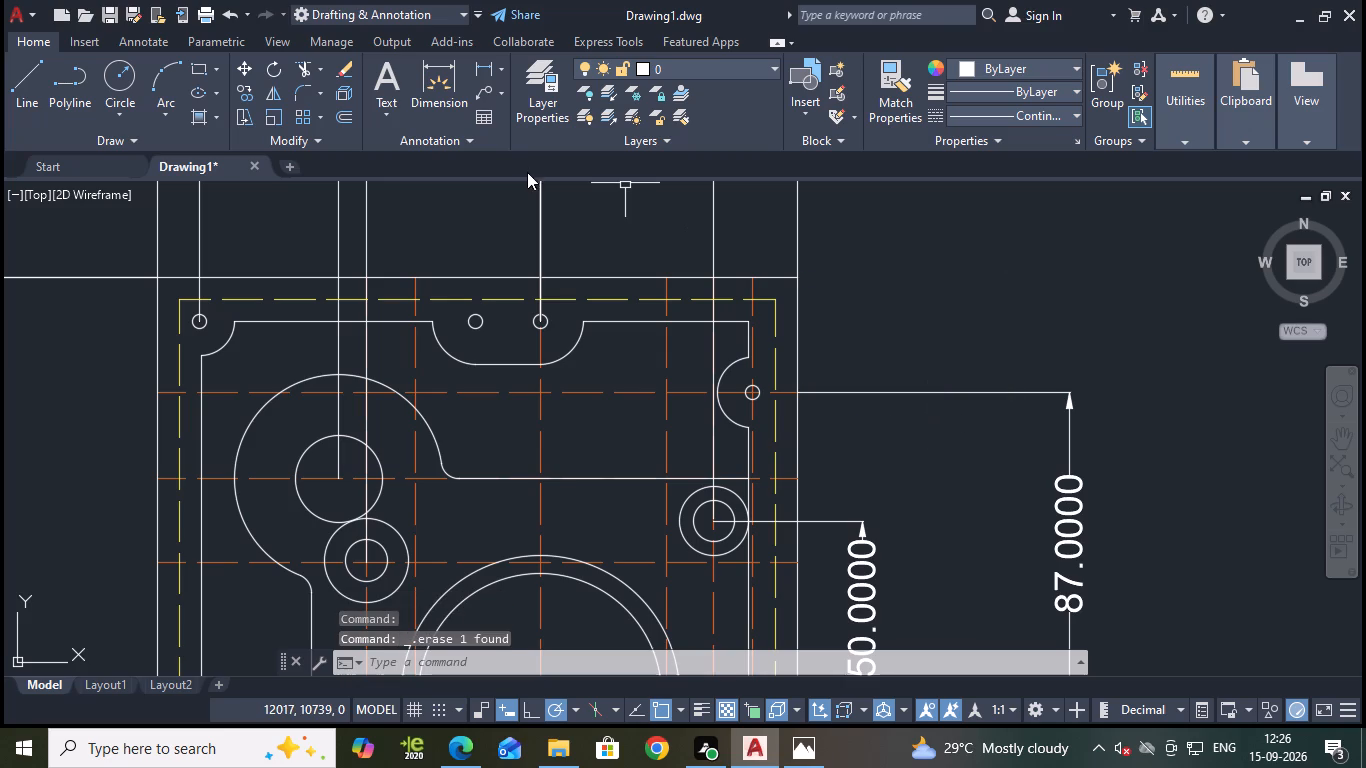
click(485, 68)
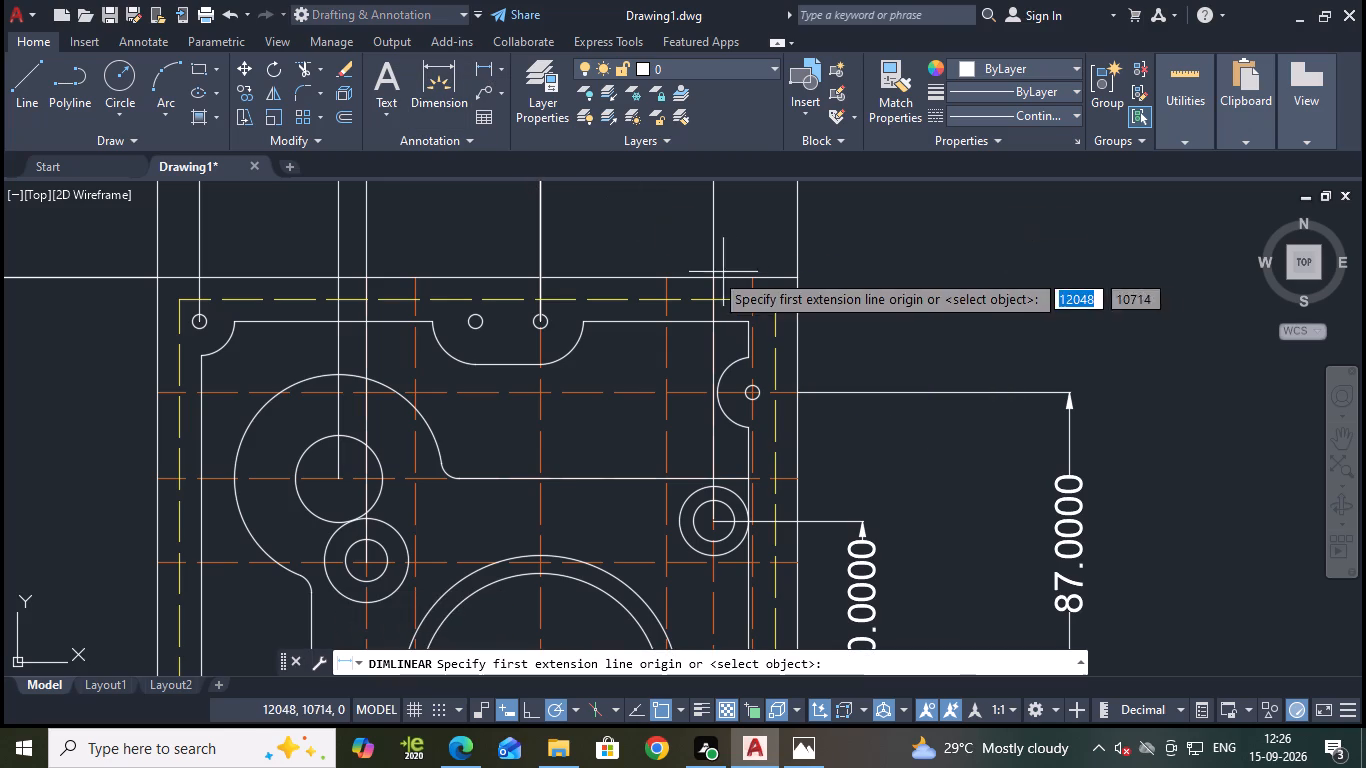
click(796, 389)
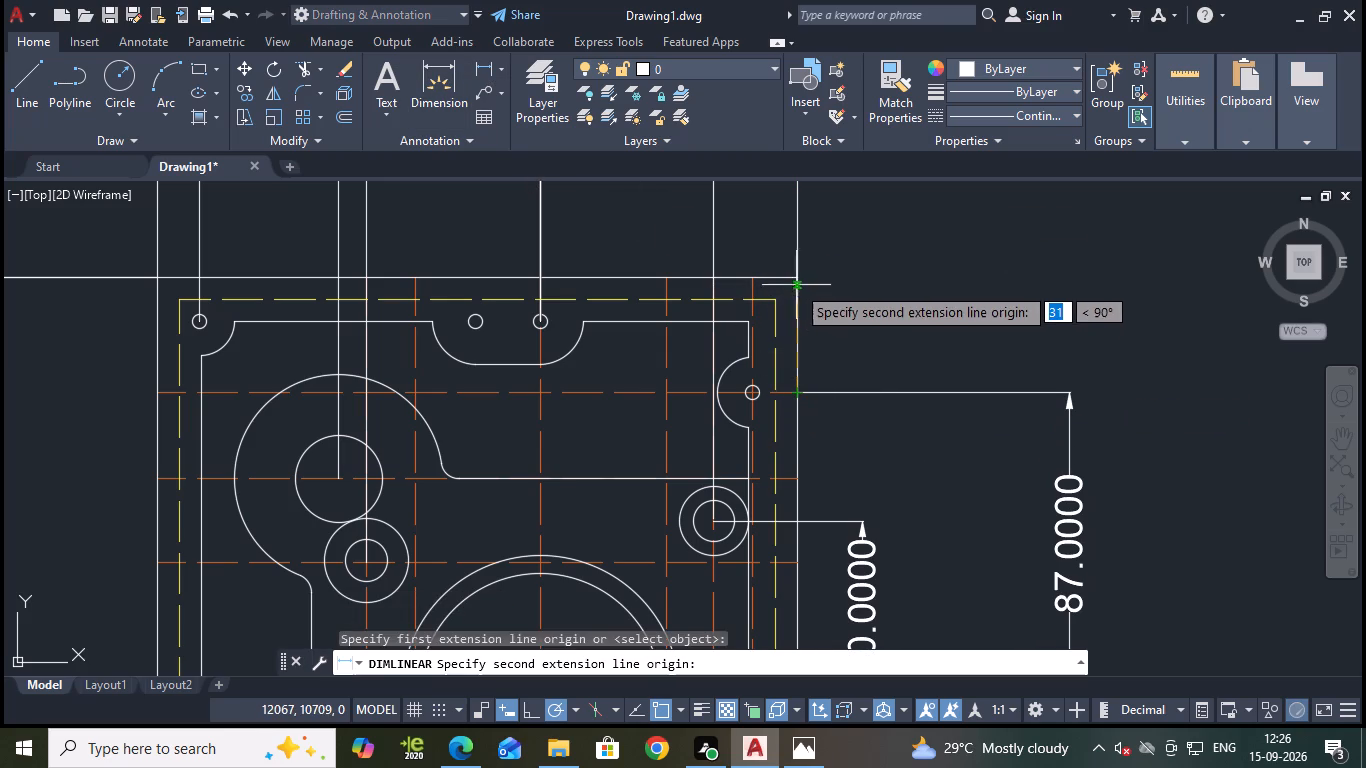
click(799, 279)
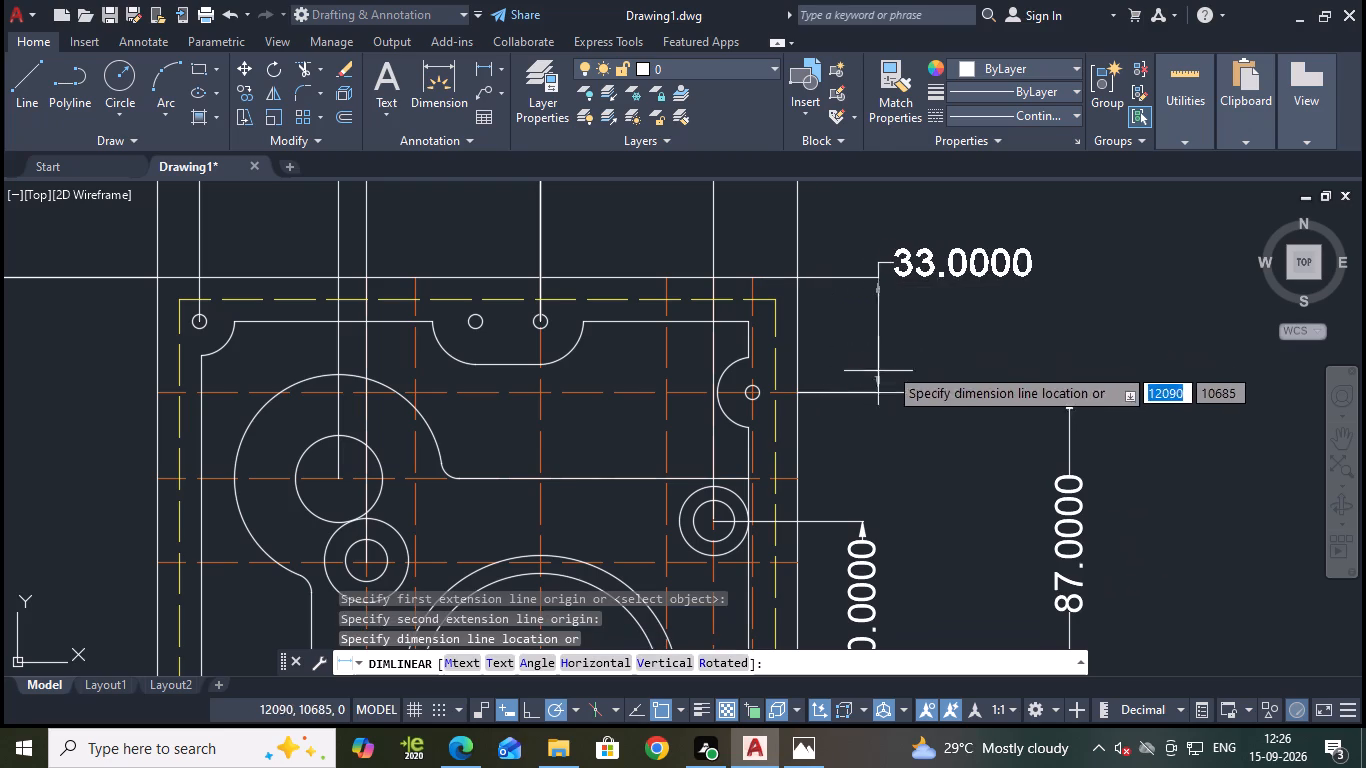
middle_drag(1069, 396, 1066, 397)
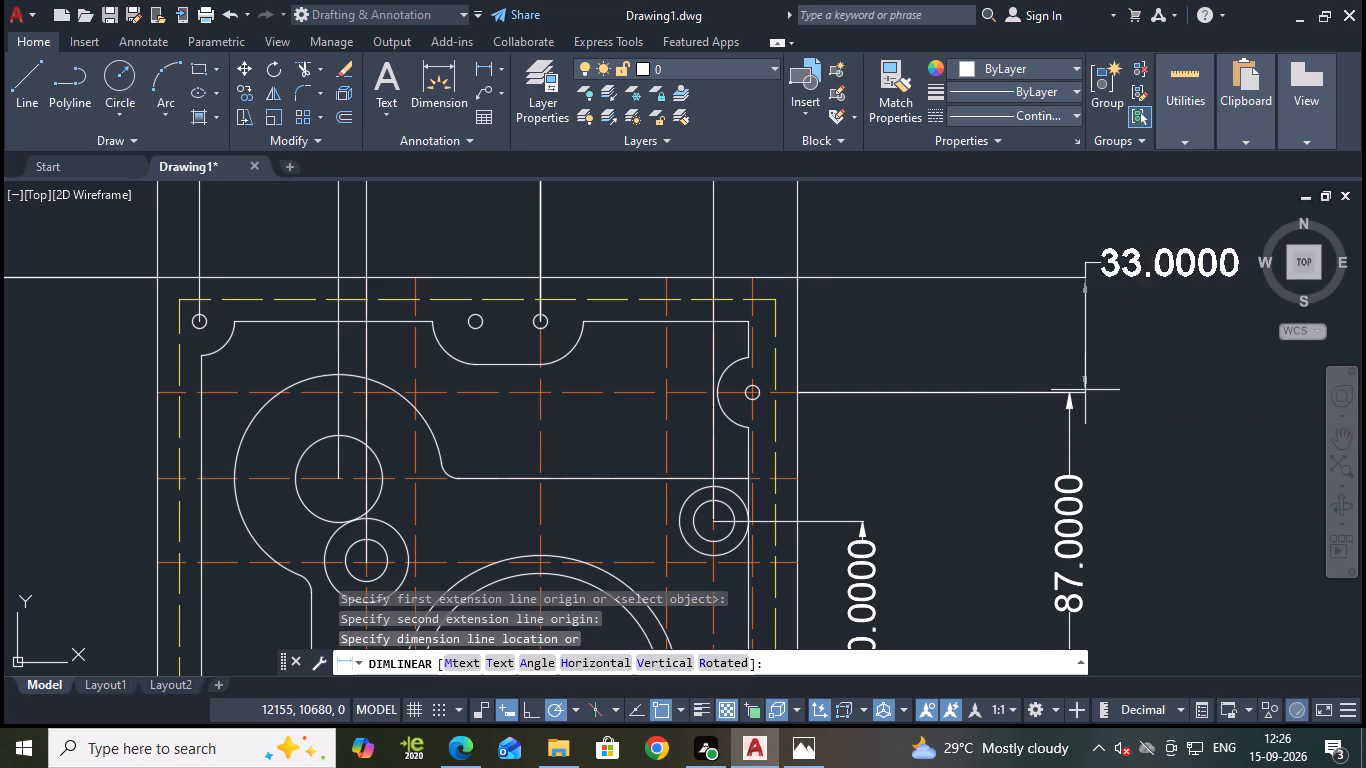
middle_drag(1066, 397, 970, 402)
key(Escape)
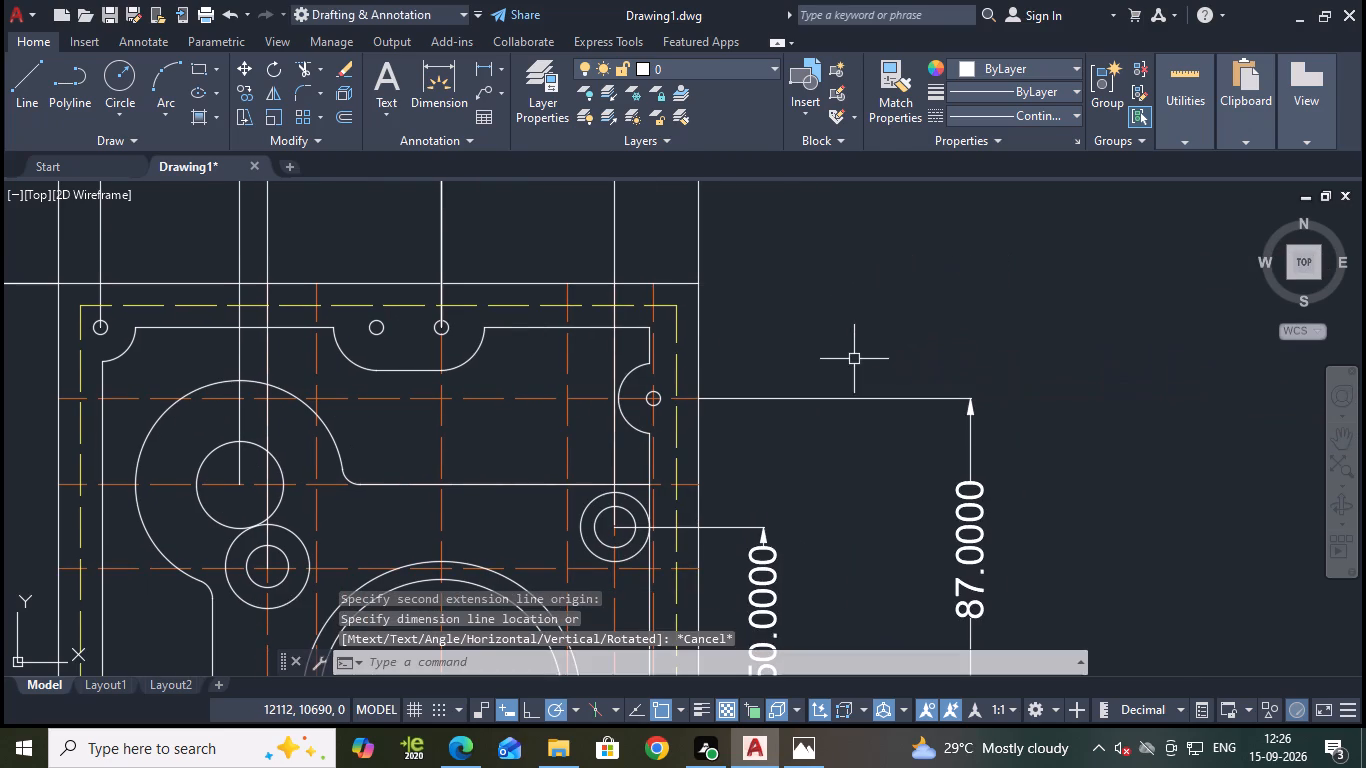
Check the text settings of the Standard dimension style and set that style as current.
key(d)
key(Return)
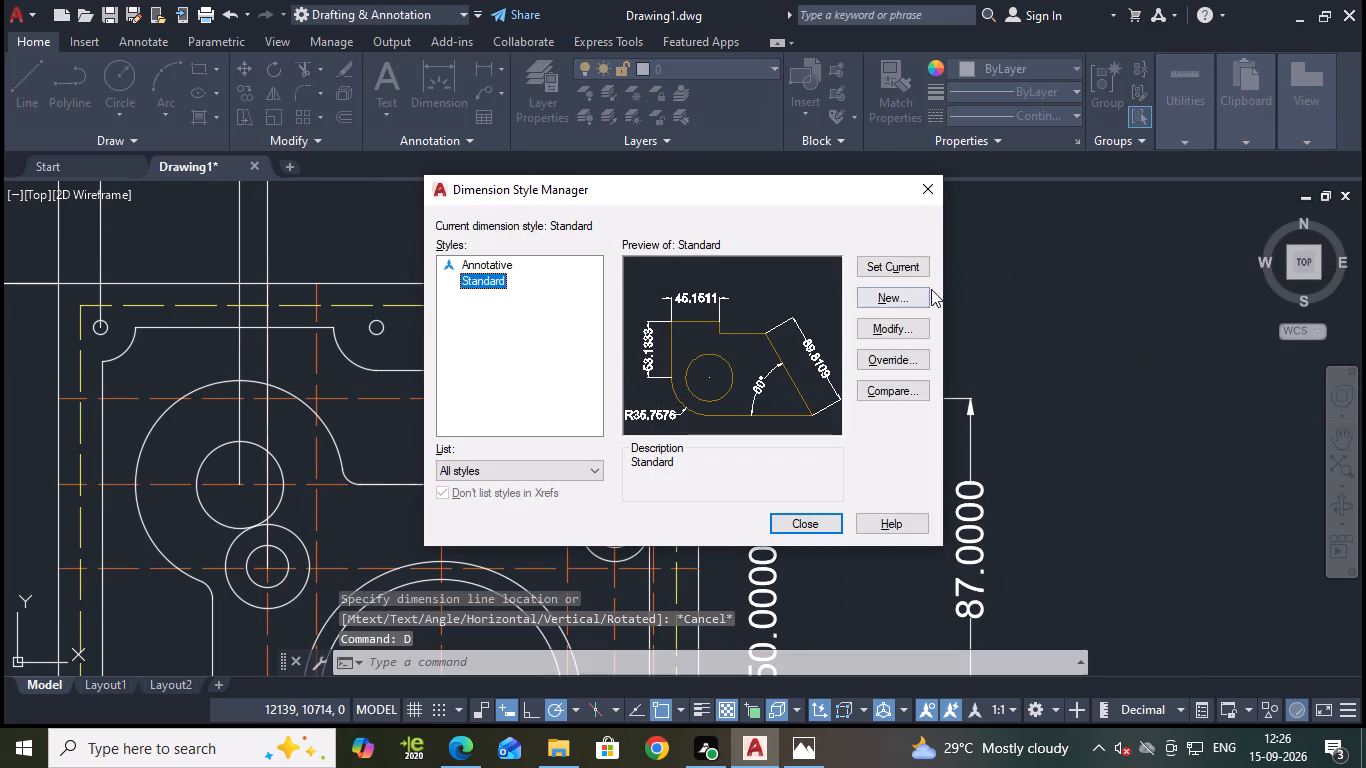
click(867, 328)
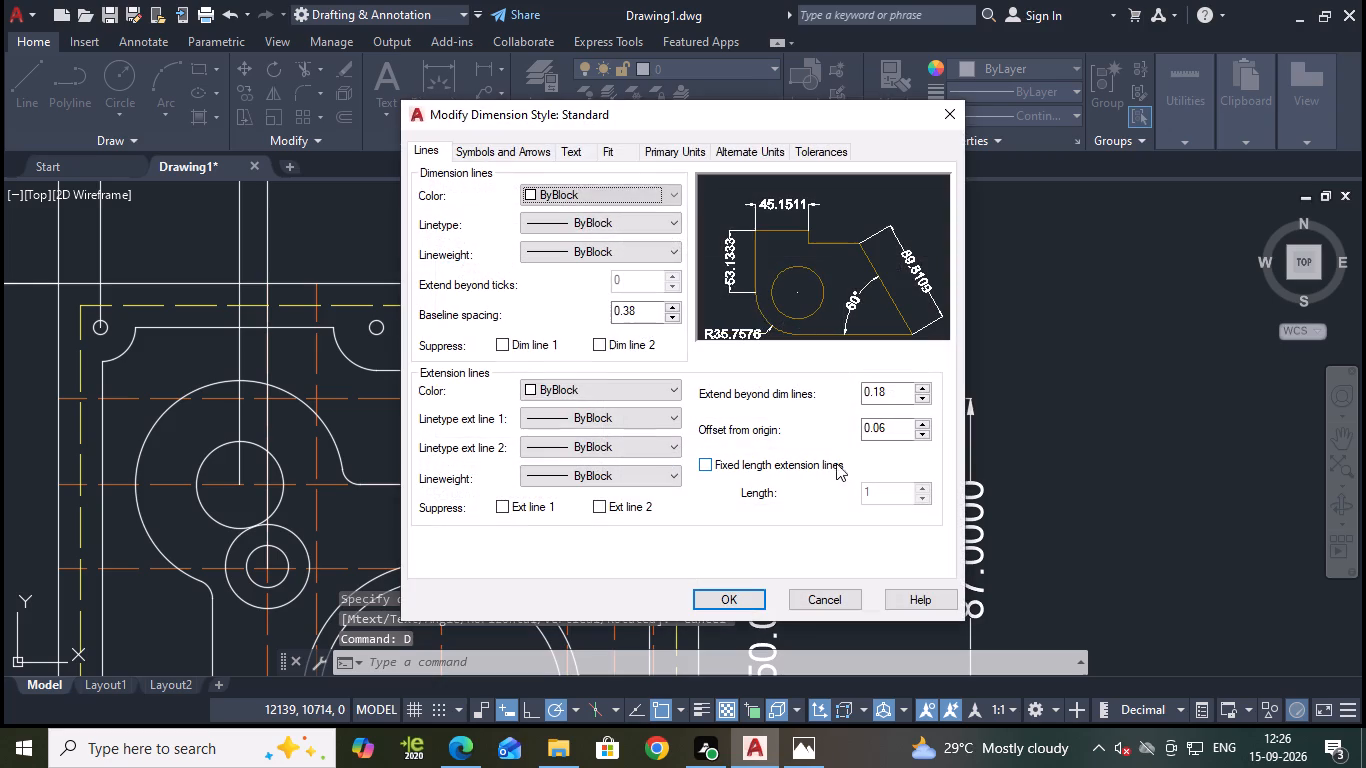
click(564, 151)
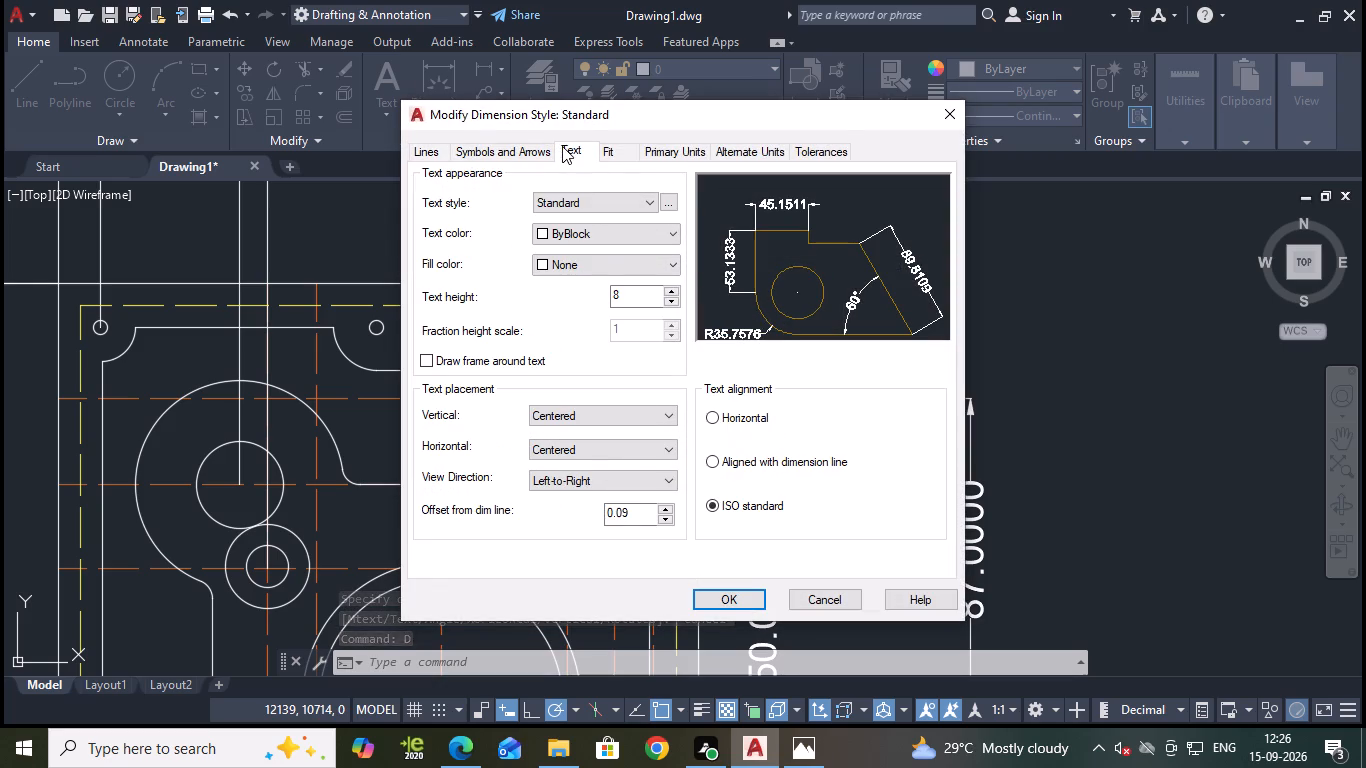
click(710, 599)
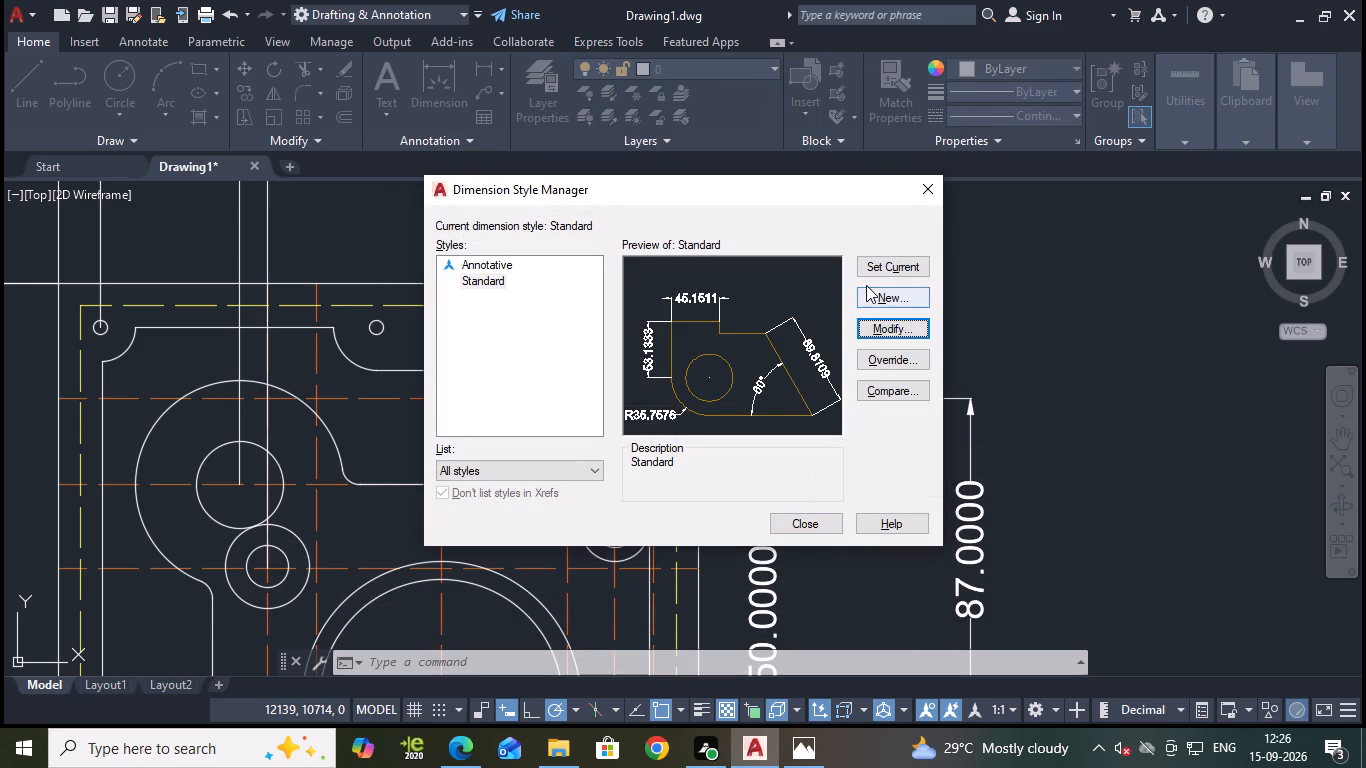
click(884, 265)
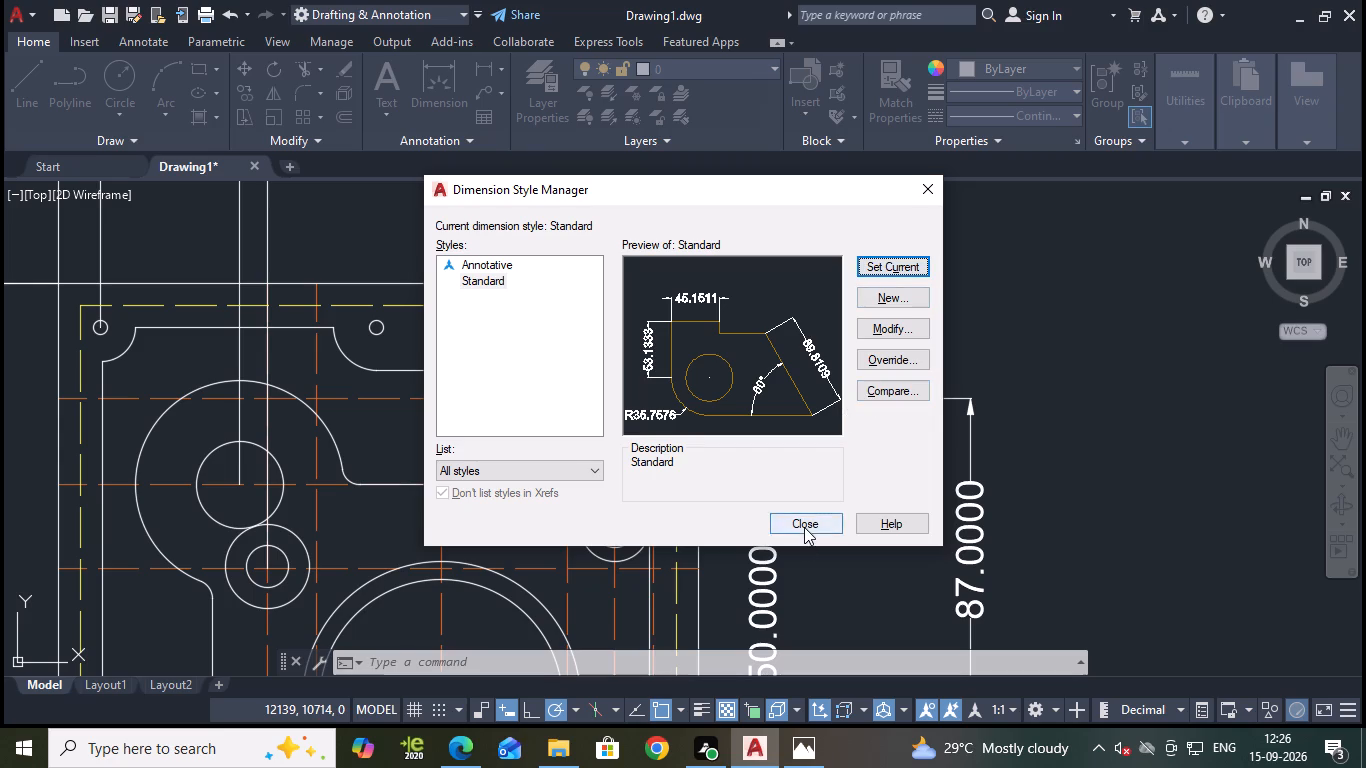
click(804, 527)
Add a vertical linear dimension from the plate's top-right corner to the upper-right edge hole's centreline, in line with the 87 dimension.
scroll(803, 526, down, 3)
middle_drag(960, 494, 1006, 333)
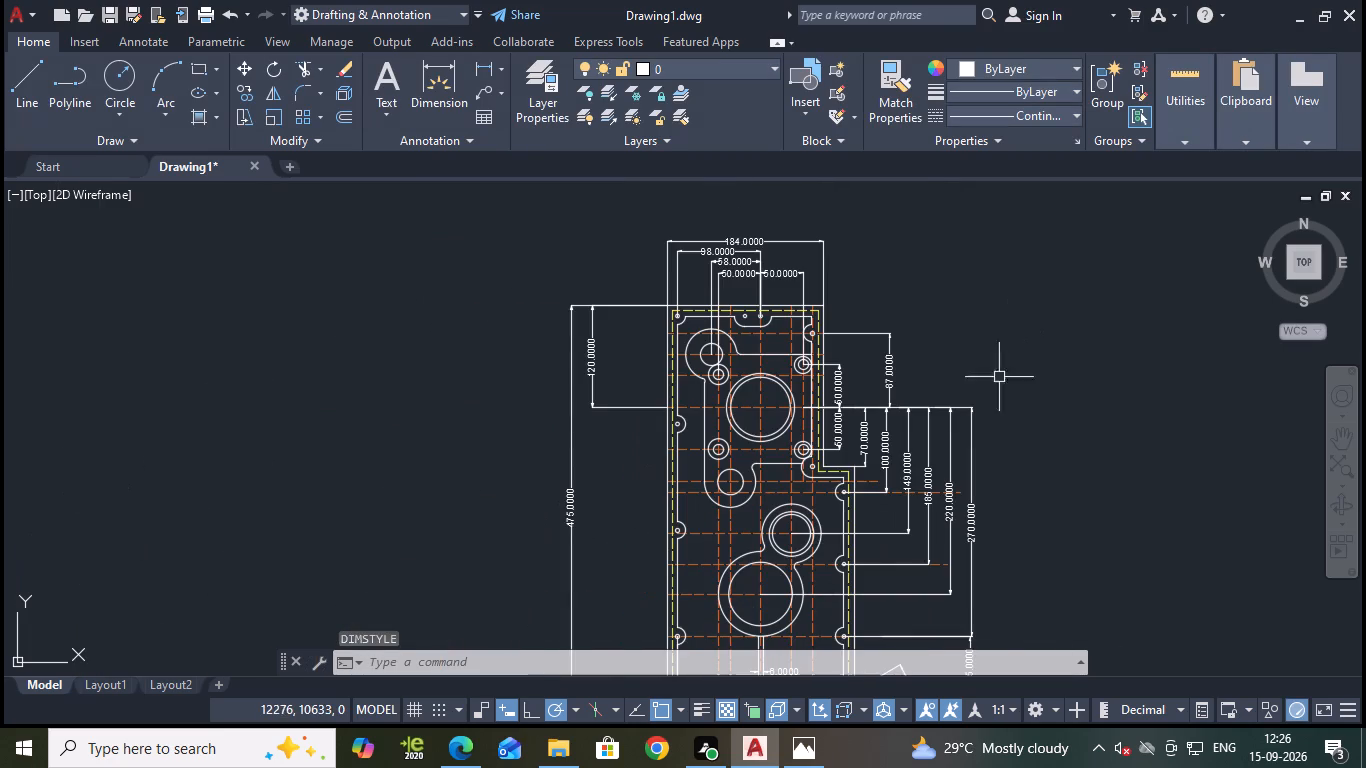
scroll(945, 365, up, 1)
middle_drag(955, 356, 1013, 428)
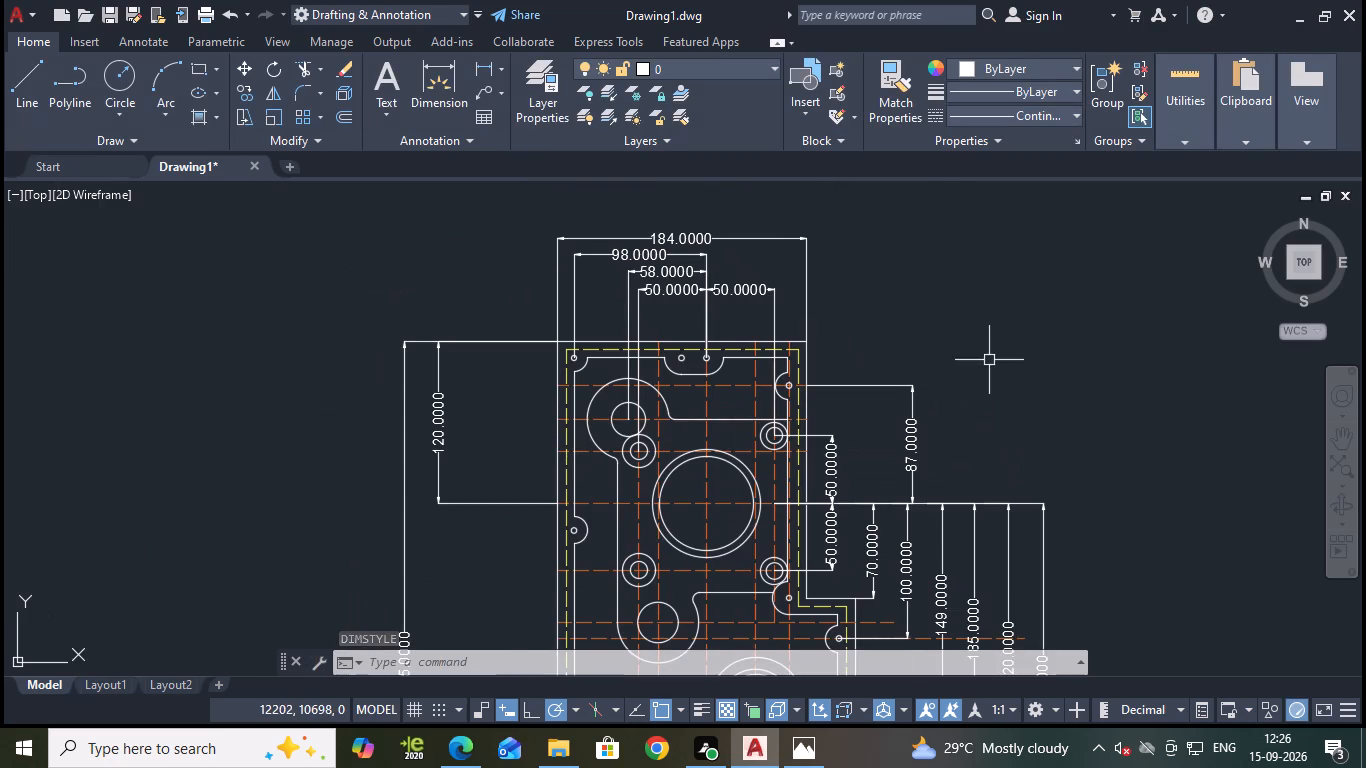
scroll(856, 319, up, 2)
click(481, 70)
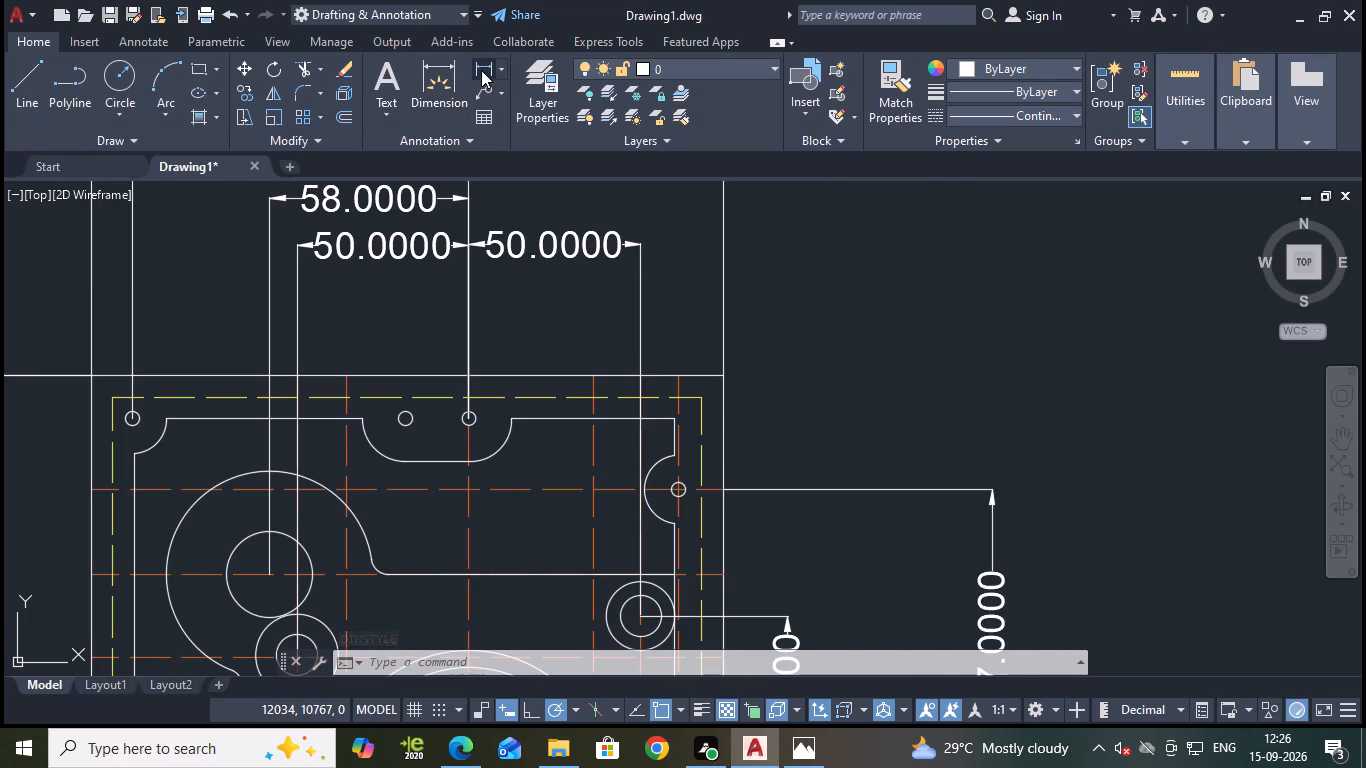
click(724, 377)
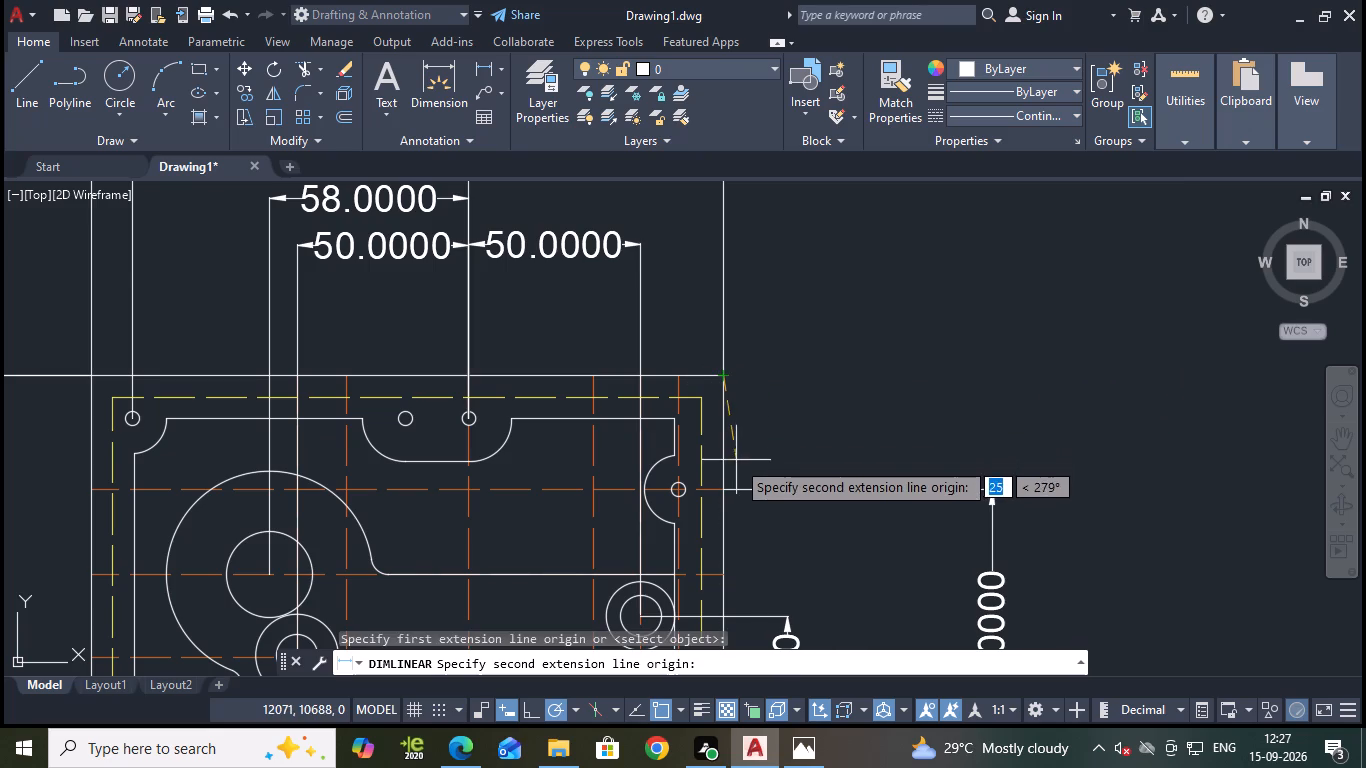
click(722, 491)
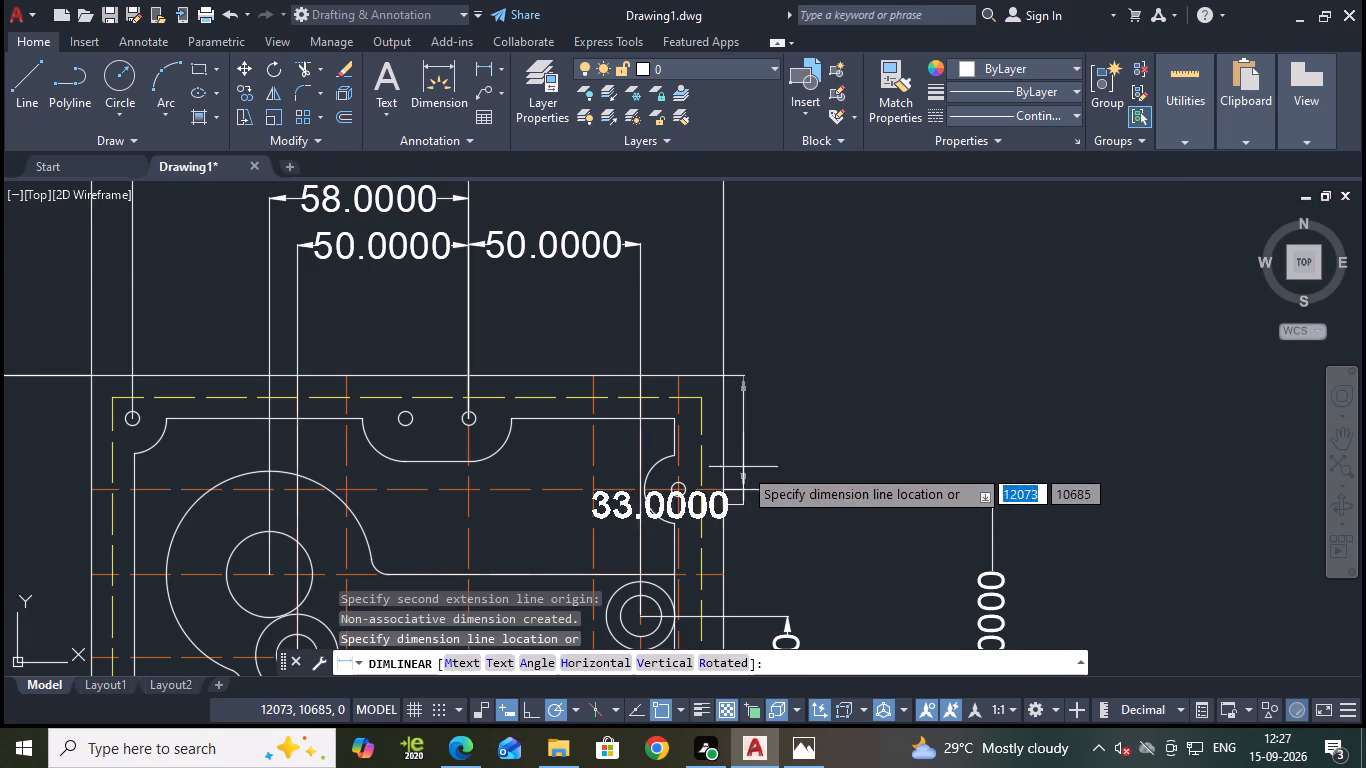
click(991, 475)
key(Escape)
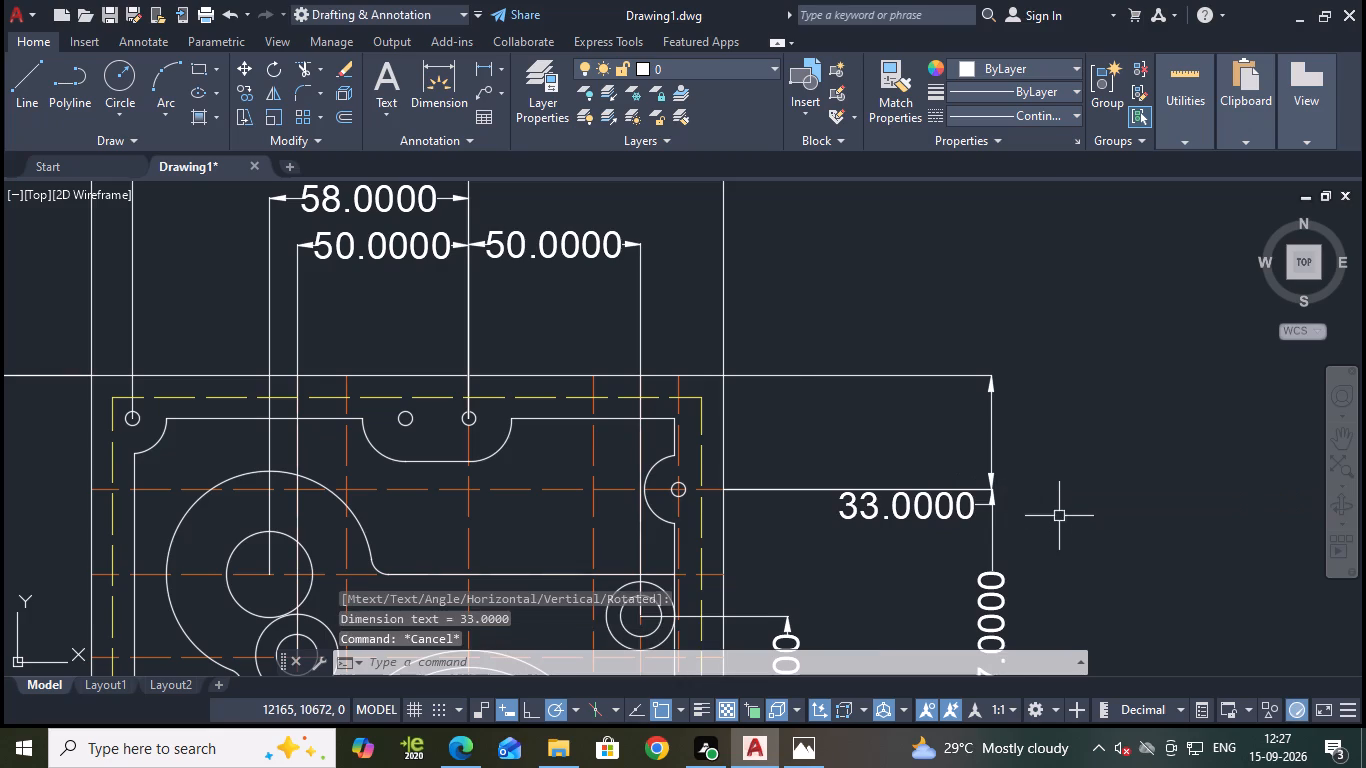
Add a vertical linear dimension from the top-left corner hole's centre to the large upper circle's centreline, placed just inside the 120 dimension.
scroll(1059, 524, down, 2)
middle_drag(1006, 443, 1067, 330)
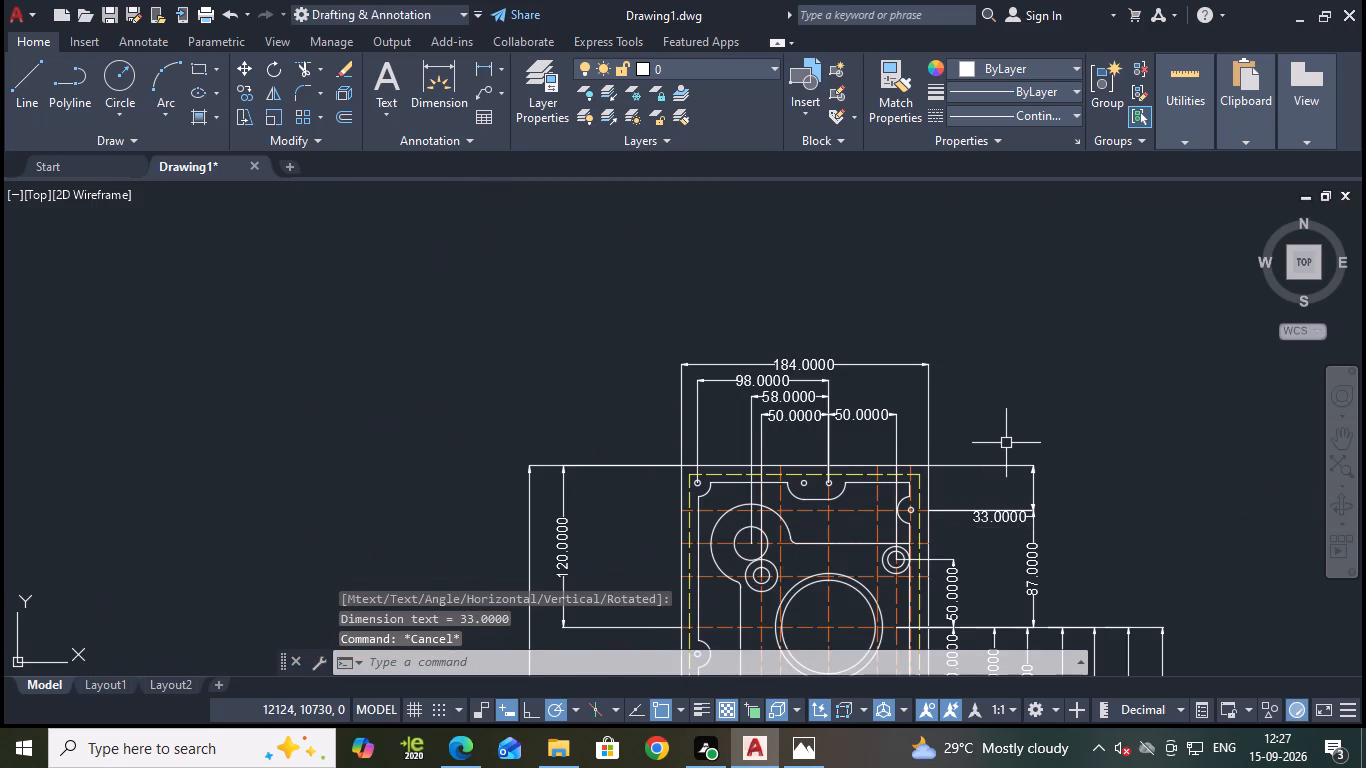
middle_drag(1067, 330, 1116, 241)
scroll(755, 340, up, 1)
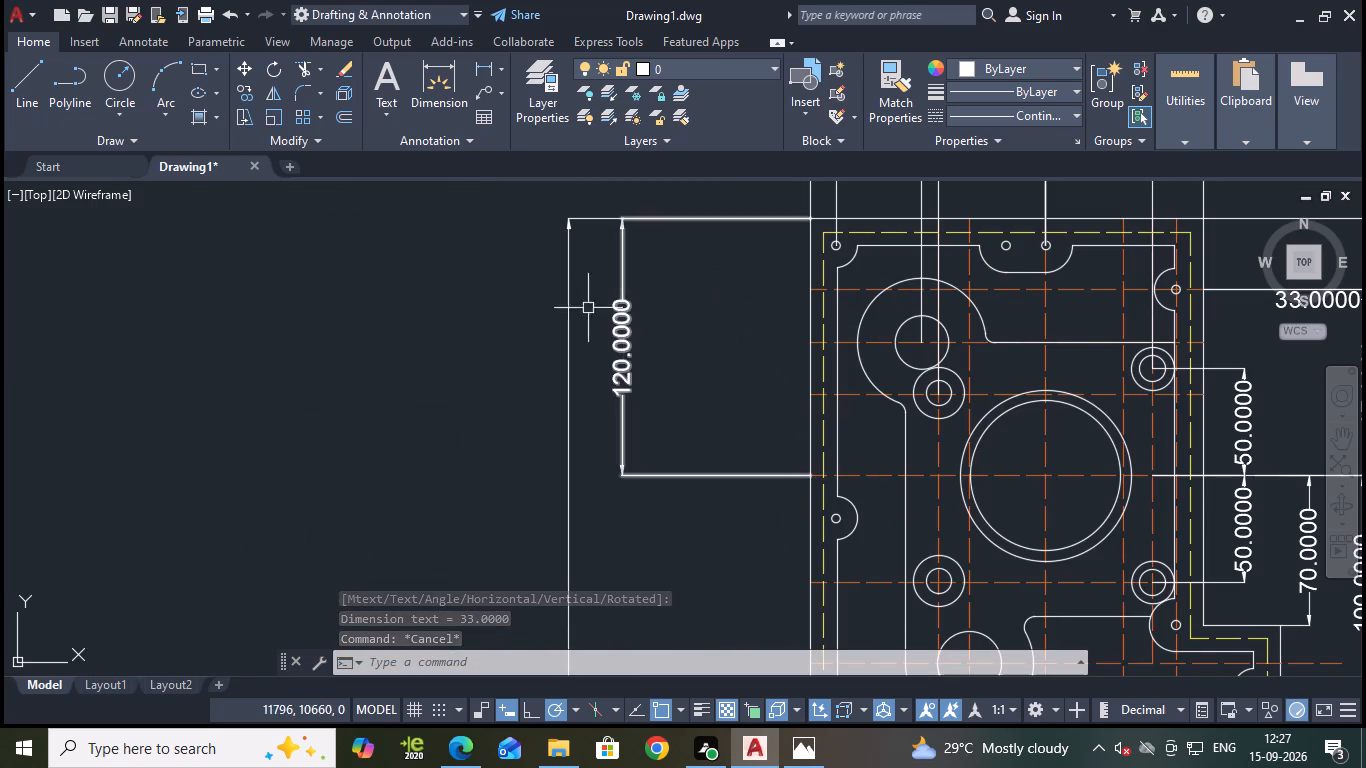
click(487, 61)
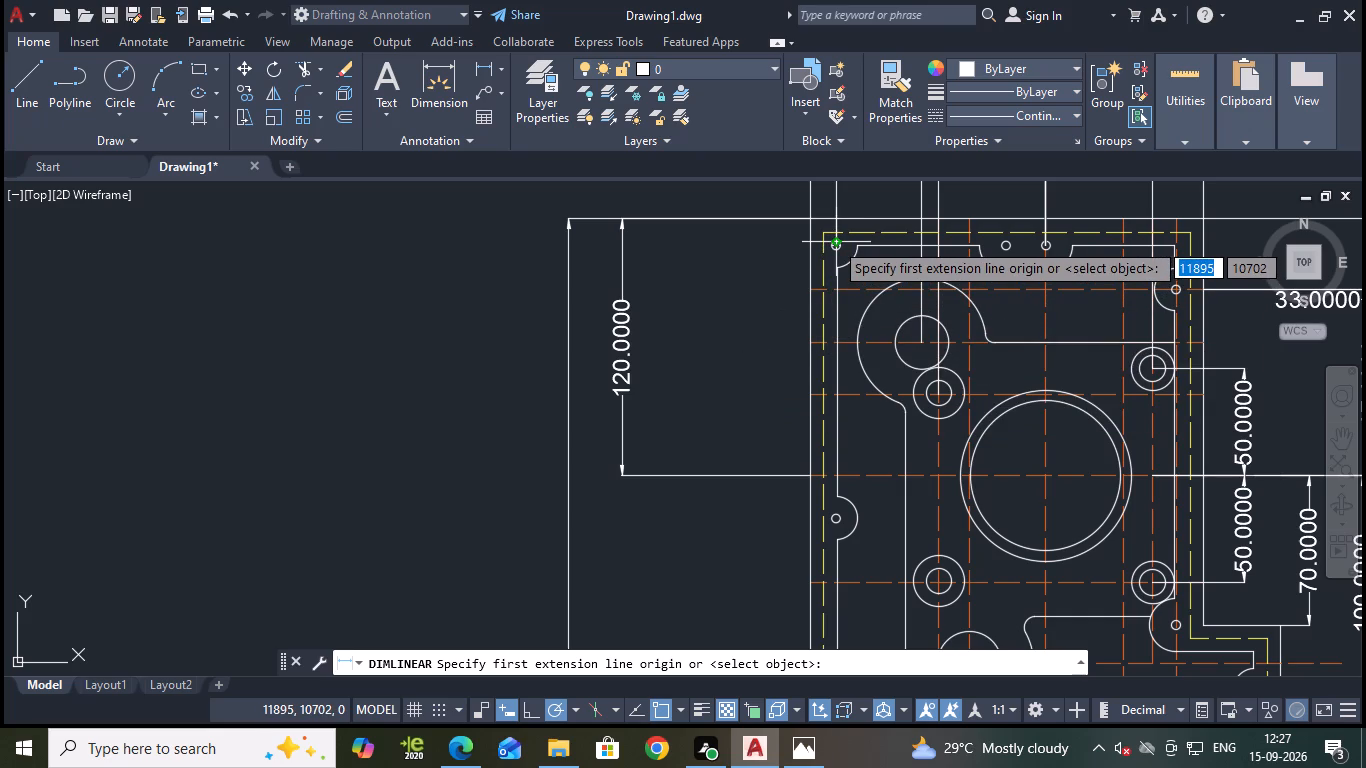
scroll(833, 243, up, 3)
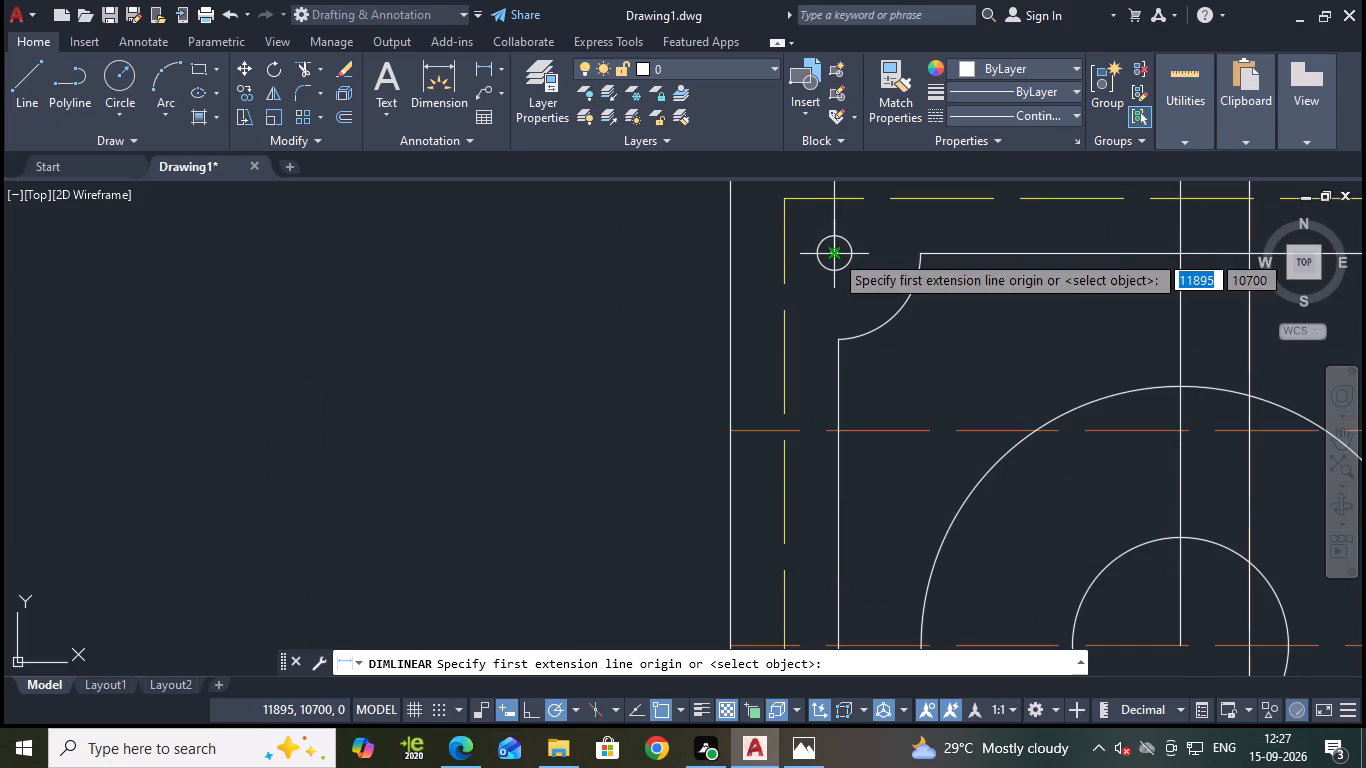
click(834, 253)
scroll(830, 328, down, 2)
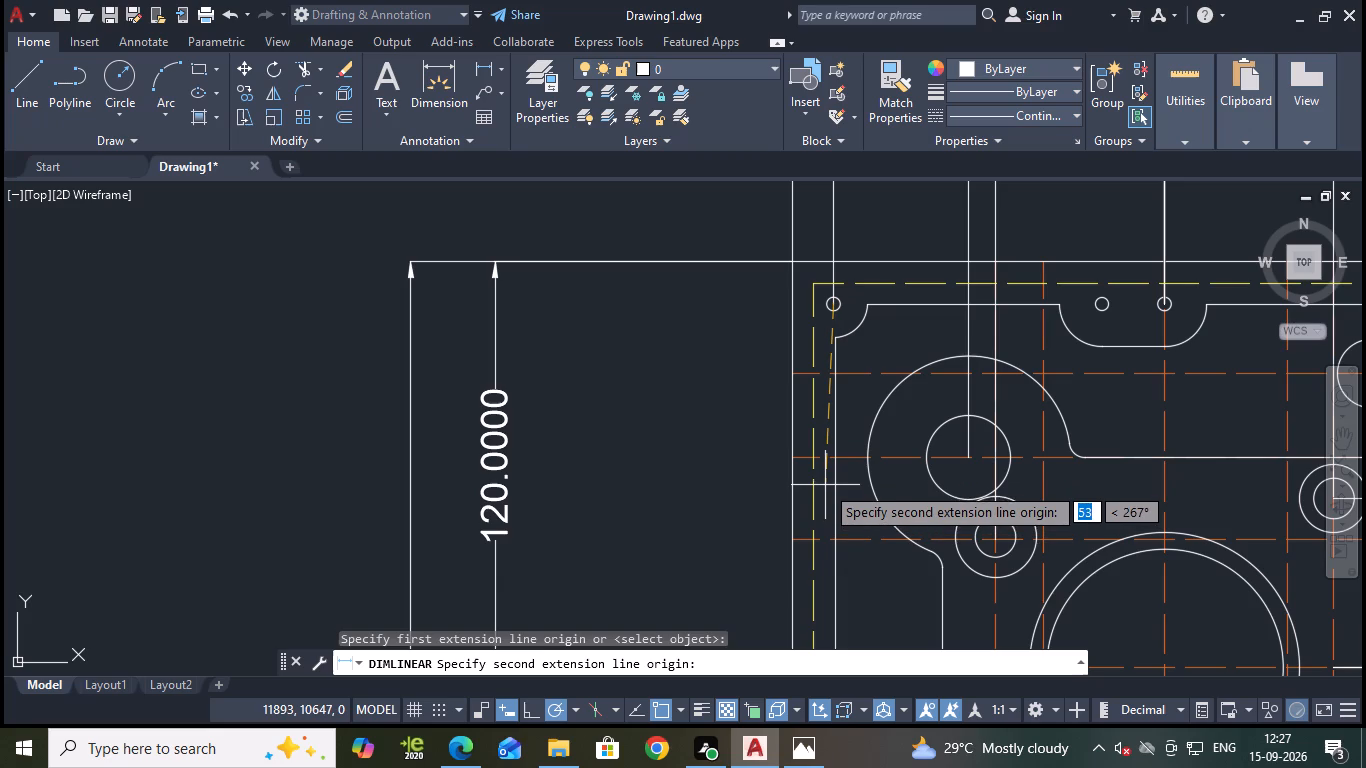
scroll(823, 526, down, 1)
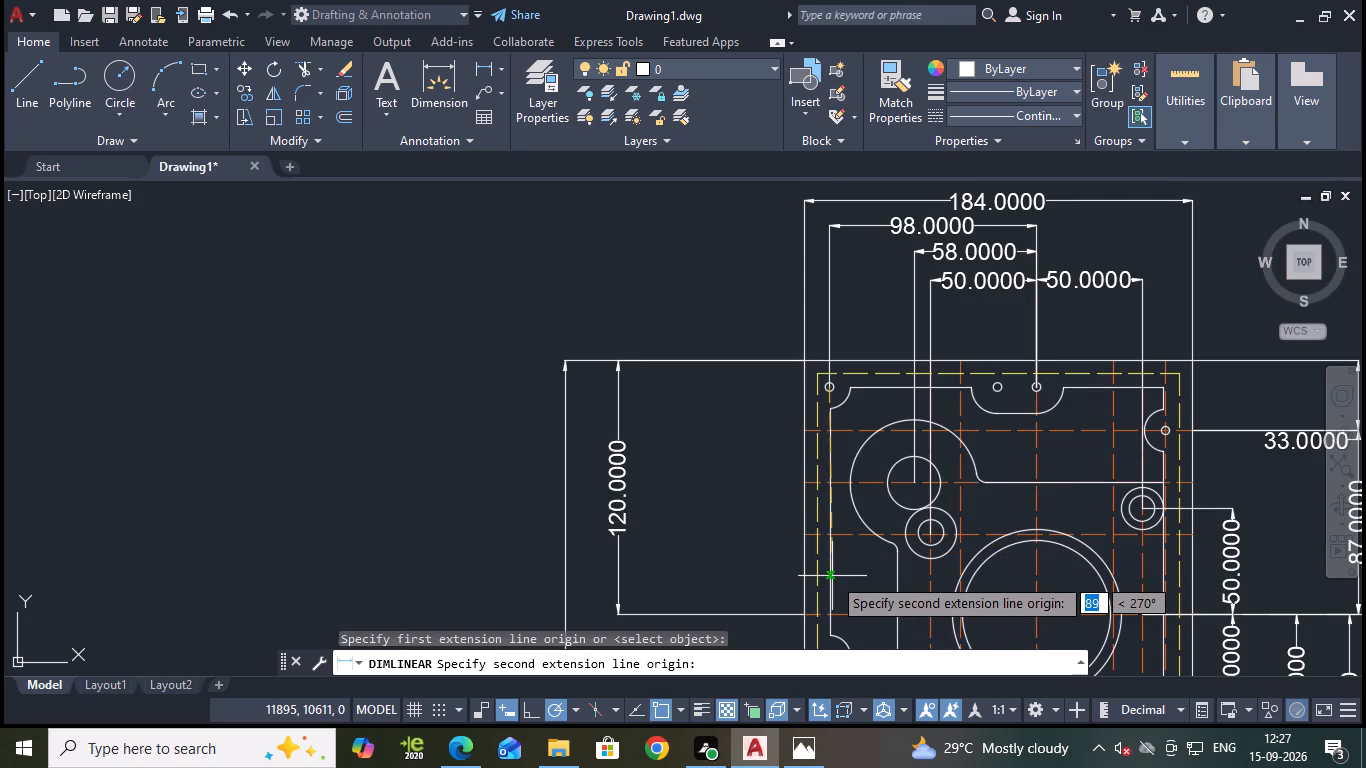
middle_drag(833, 576, 824, 477)
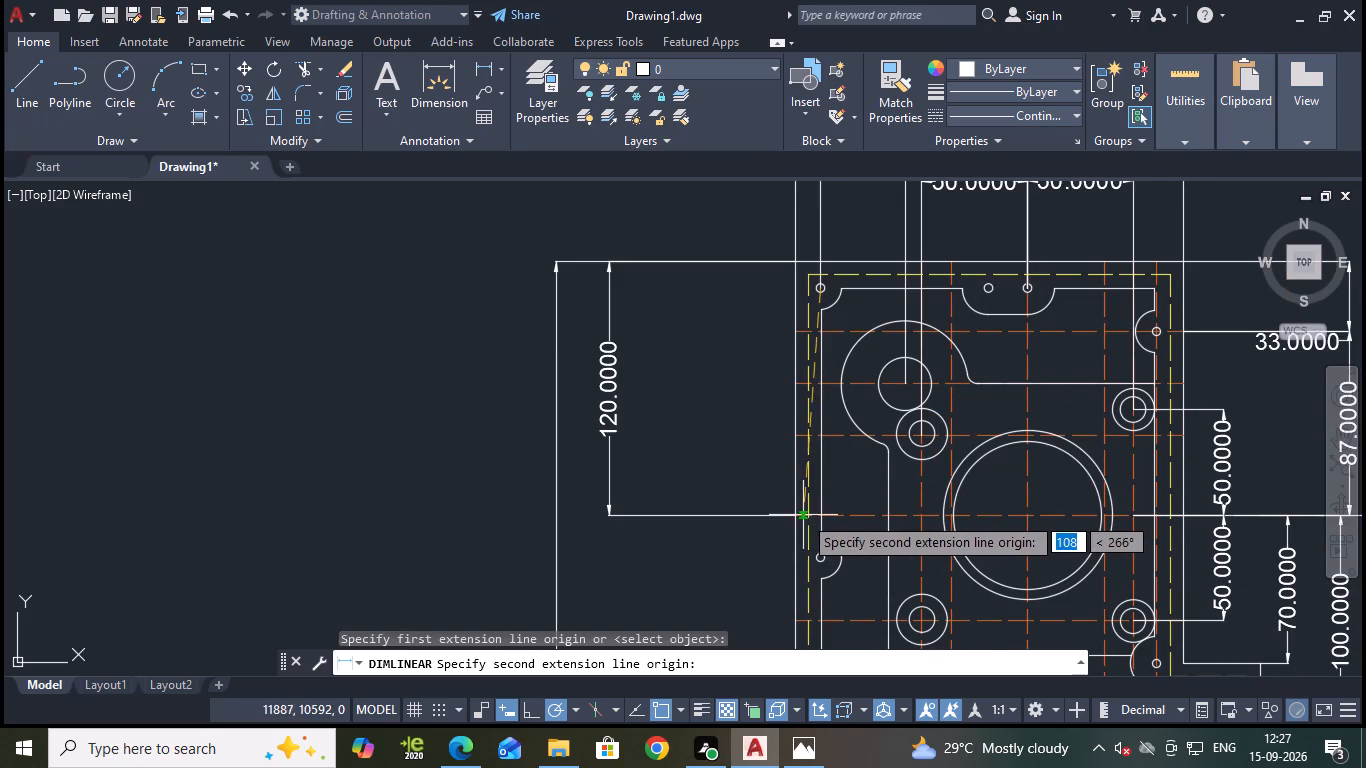
click(791, 517)
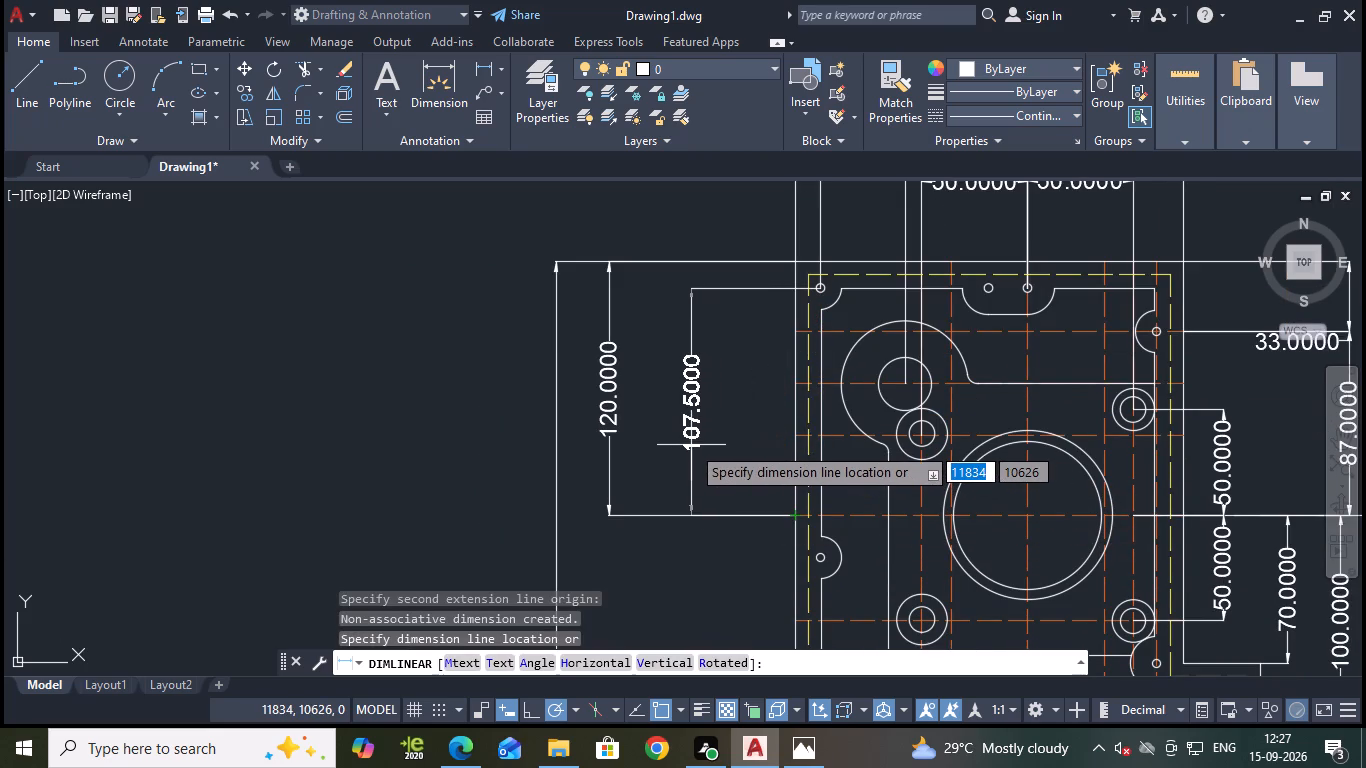
click(640, 440)
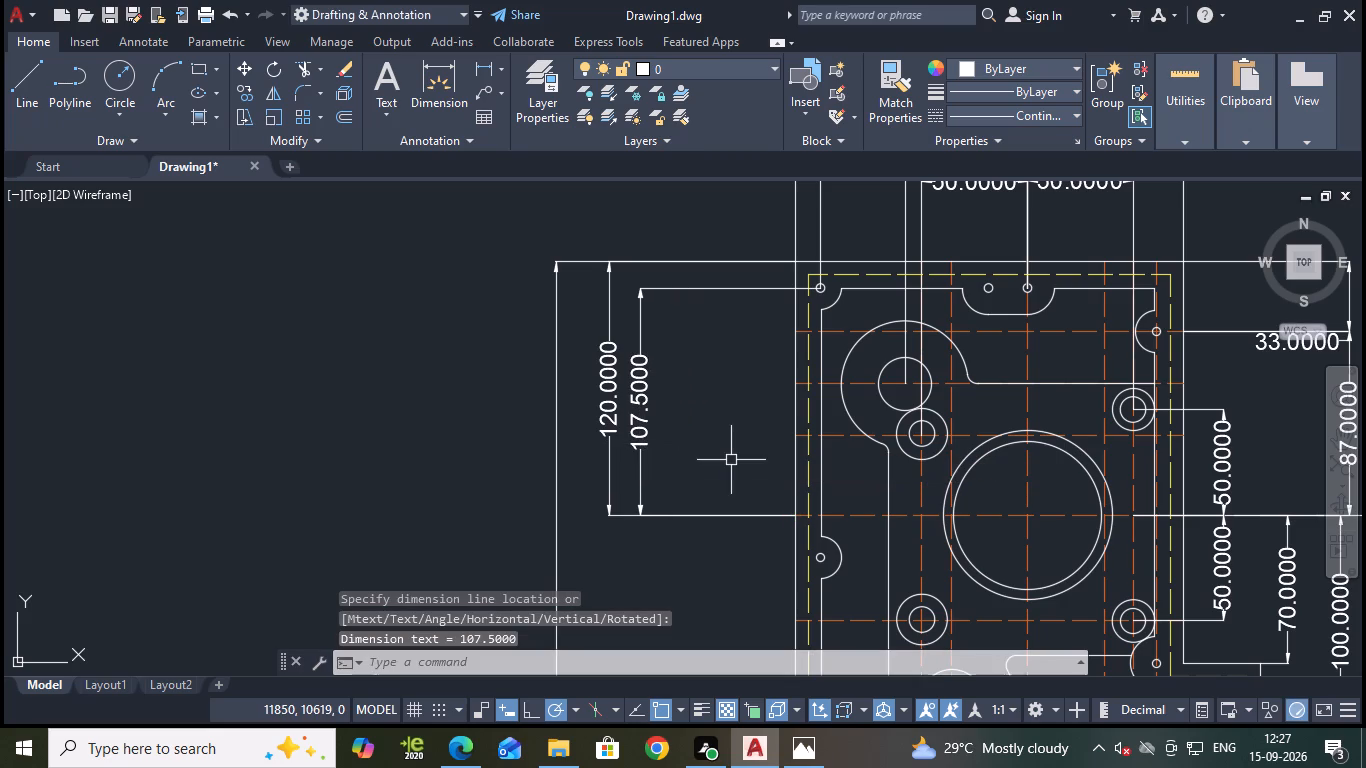
Add a vertical linear dimension from the upper-left boss hole's centre to the large circle's centreline, placed just inside the 107.5 dimension.
click(485, 73)
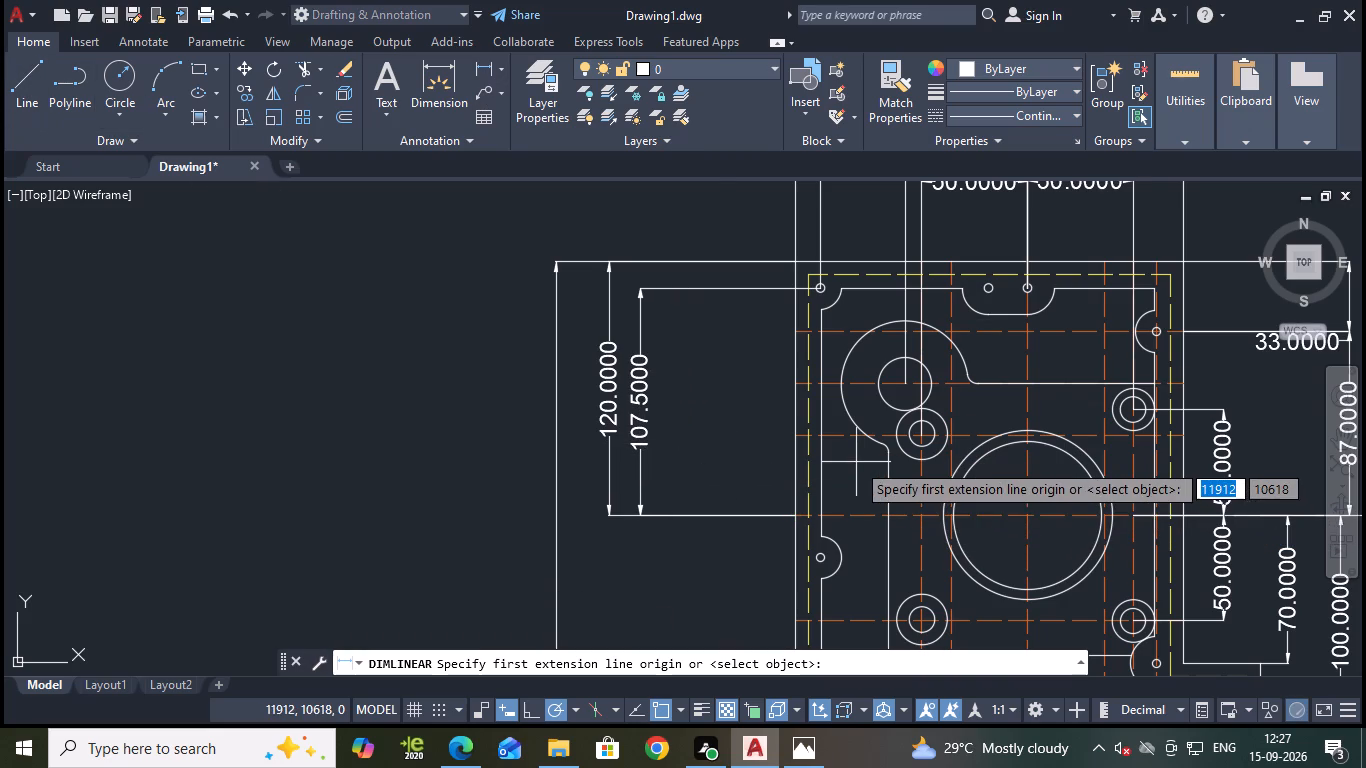
click(903, 385)
click(794, 514)
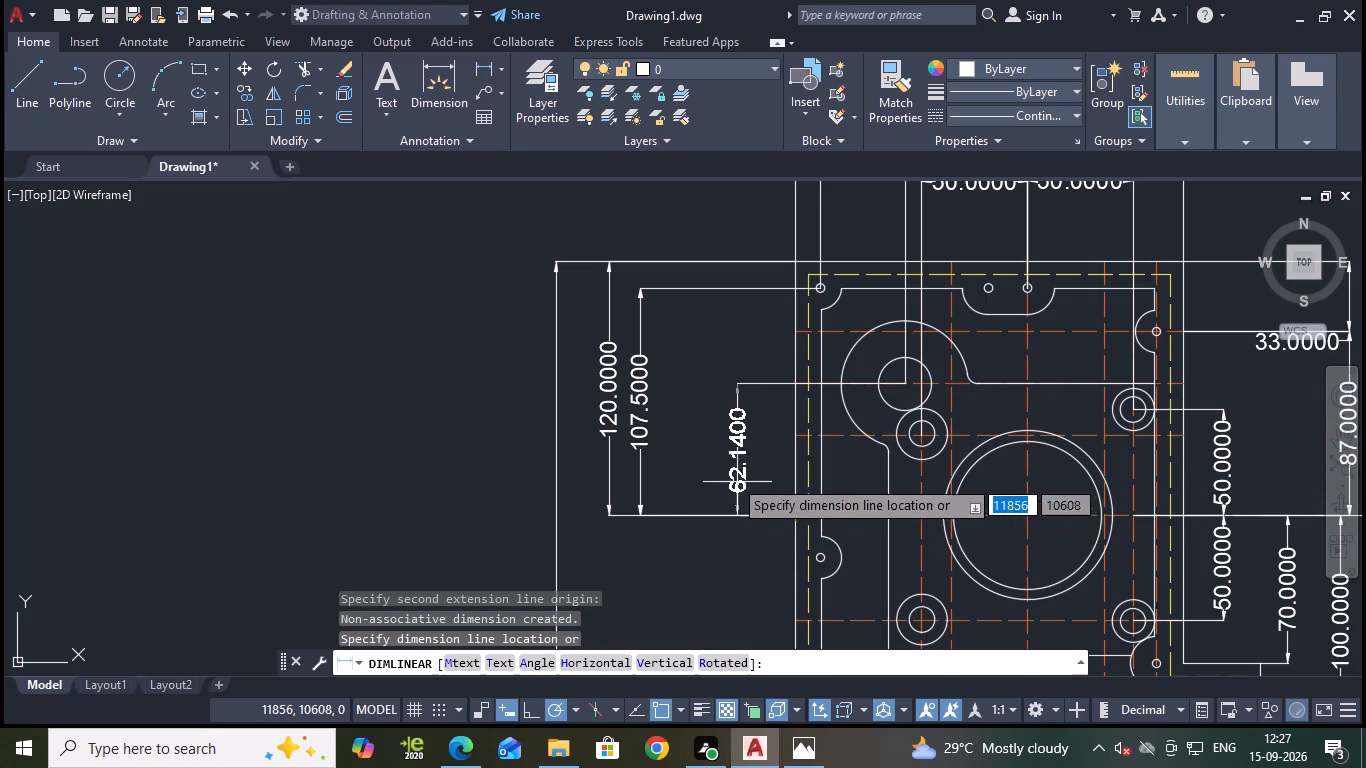
click(670, 444)
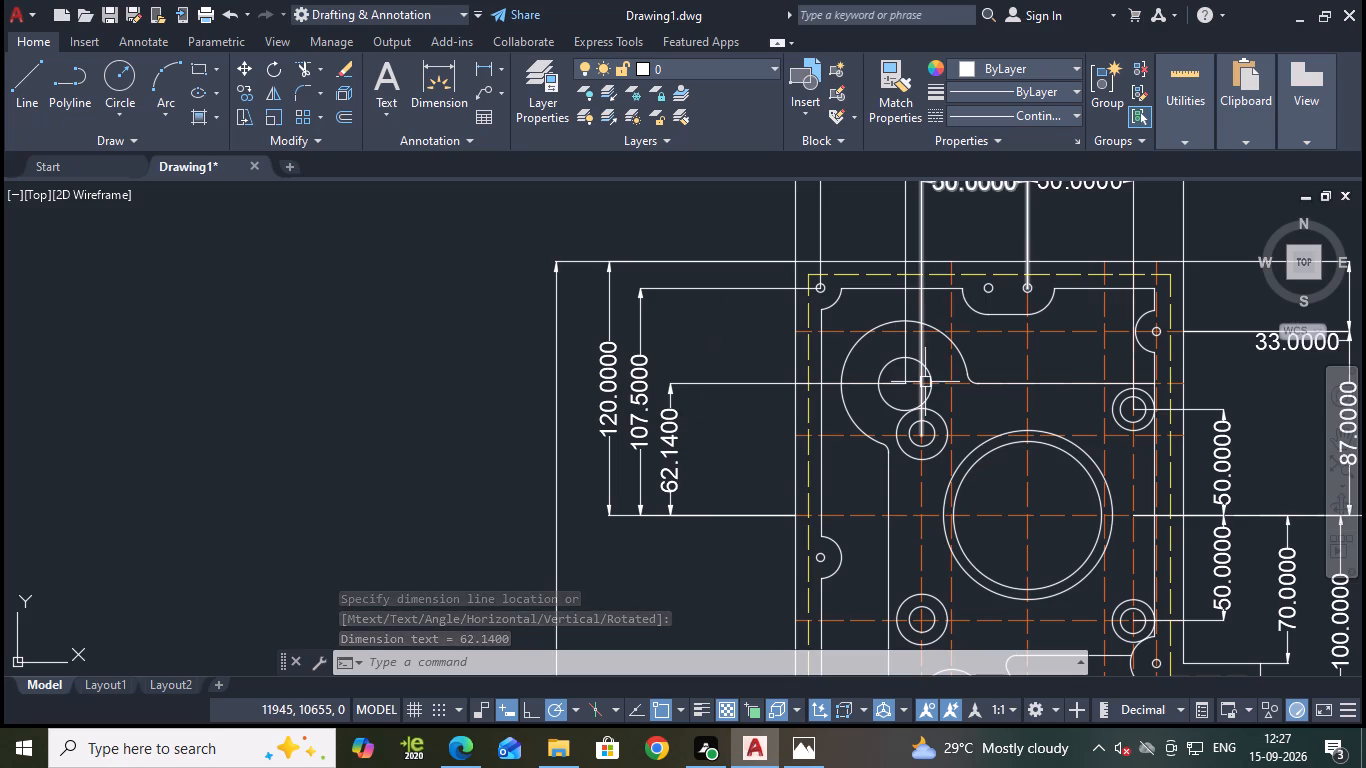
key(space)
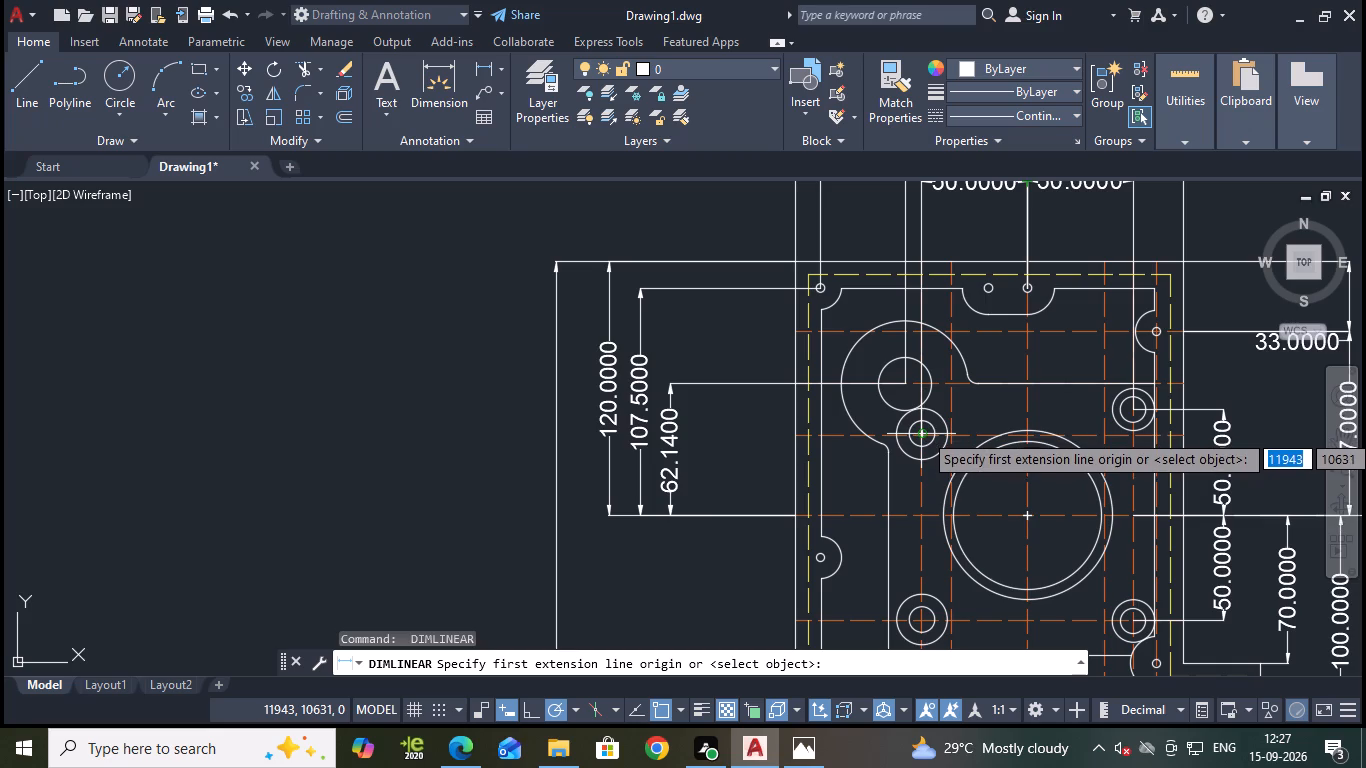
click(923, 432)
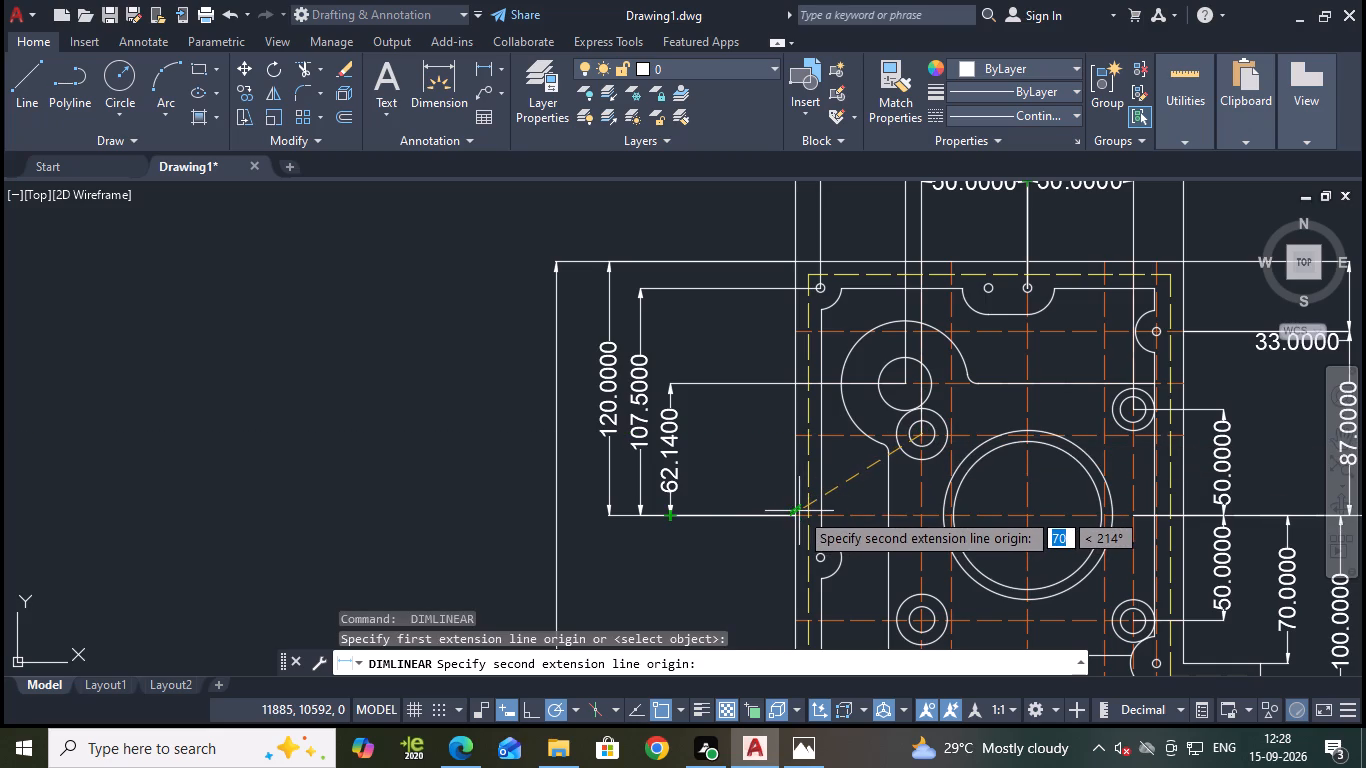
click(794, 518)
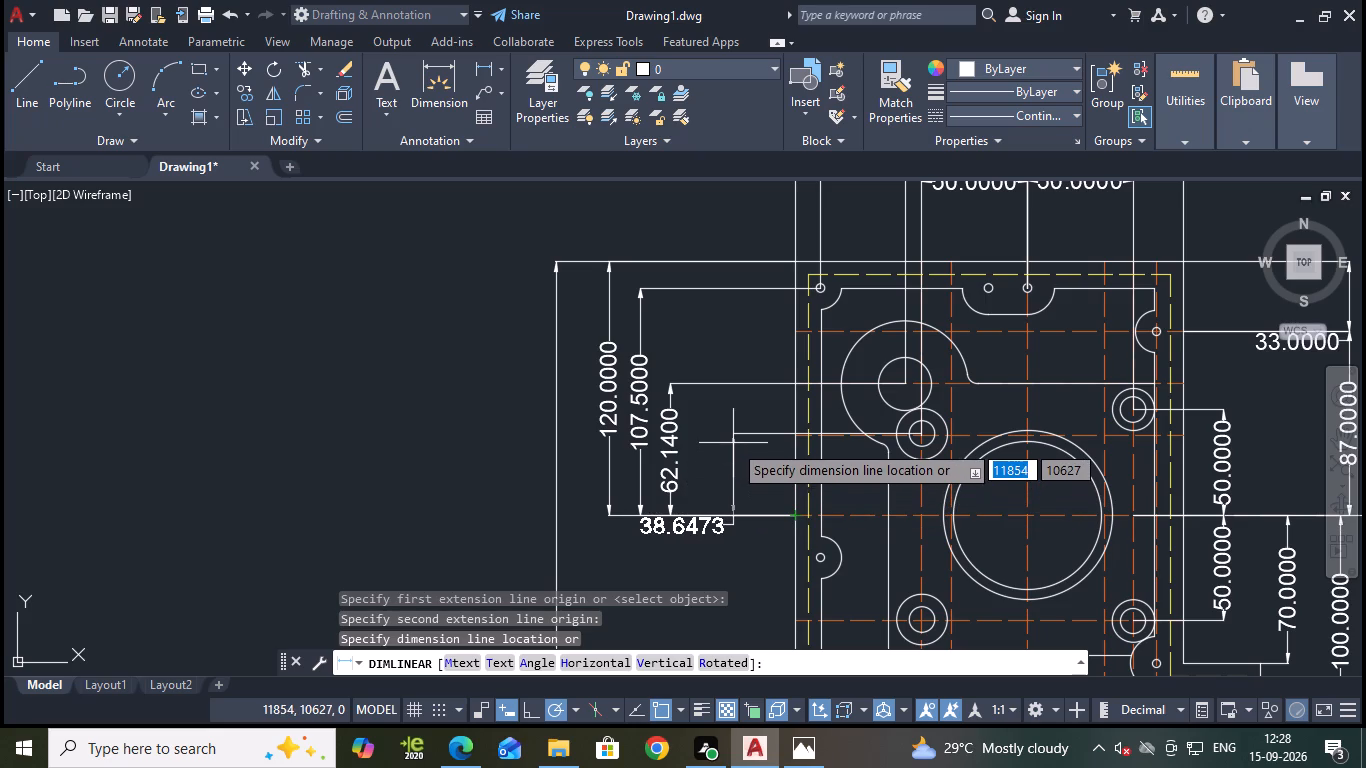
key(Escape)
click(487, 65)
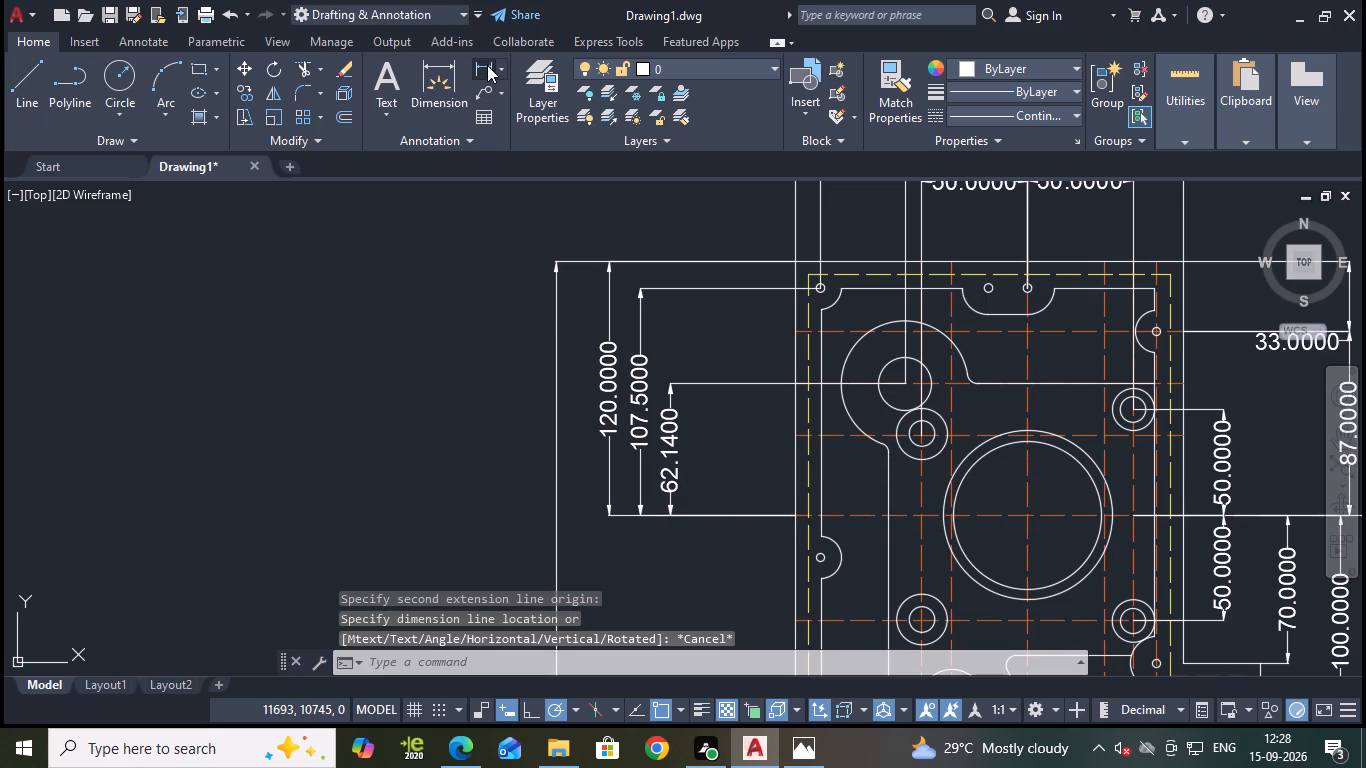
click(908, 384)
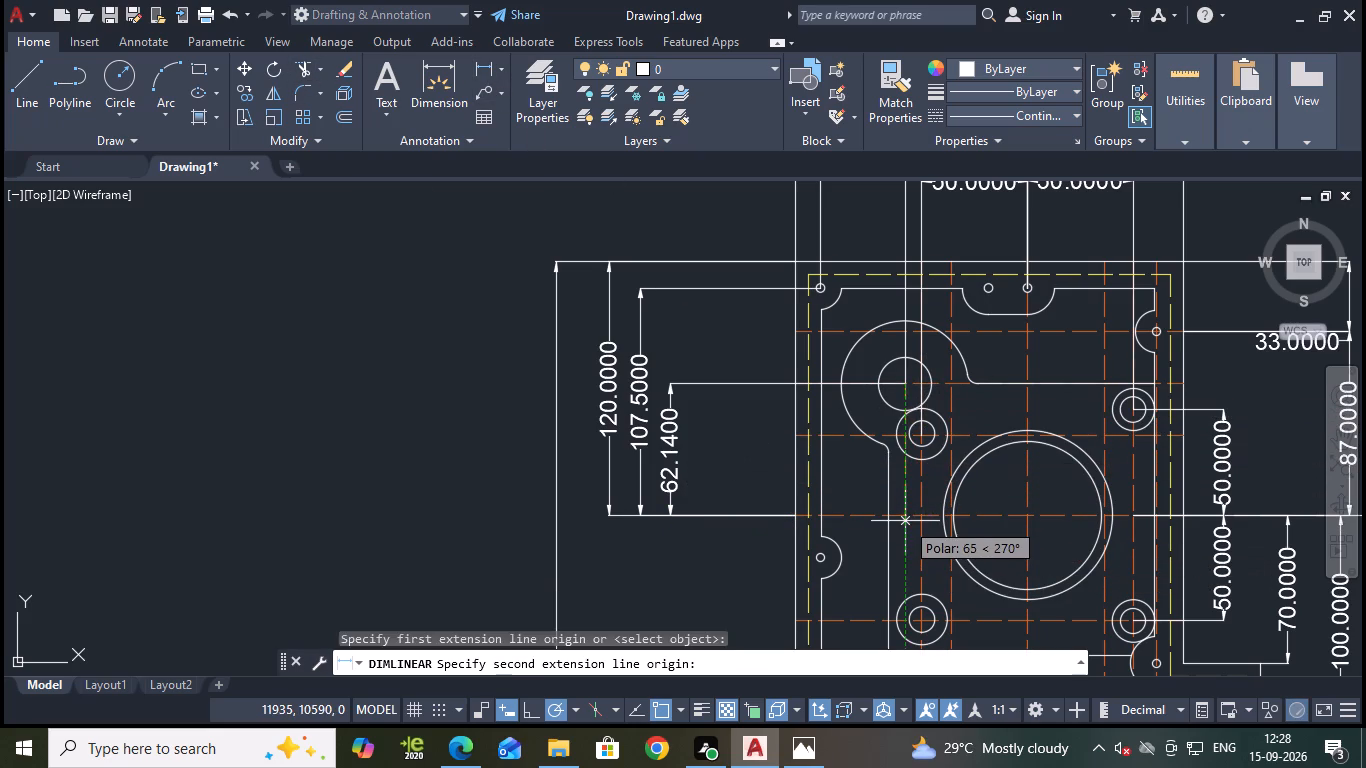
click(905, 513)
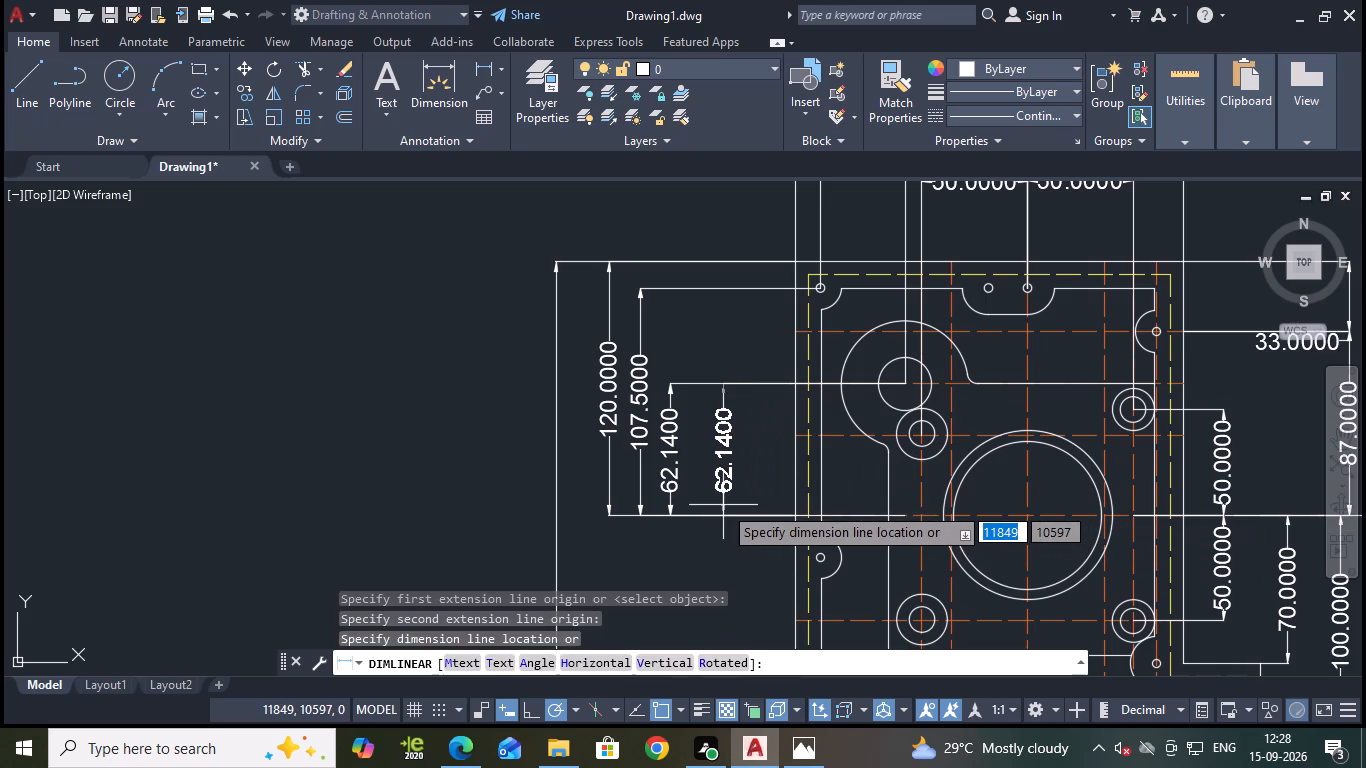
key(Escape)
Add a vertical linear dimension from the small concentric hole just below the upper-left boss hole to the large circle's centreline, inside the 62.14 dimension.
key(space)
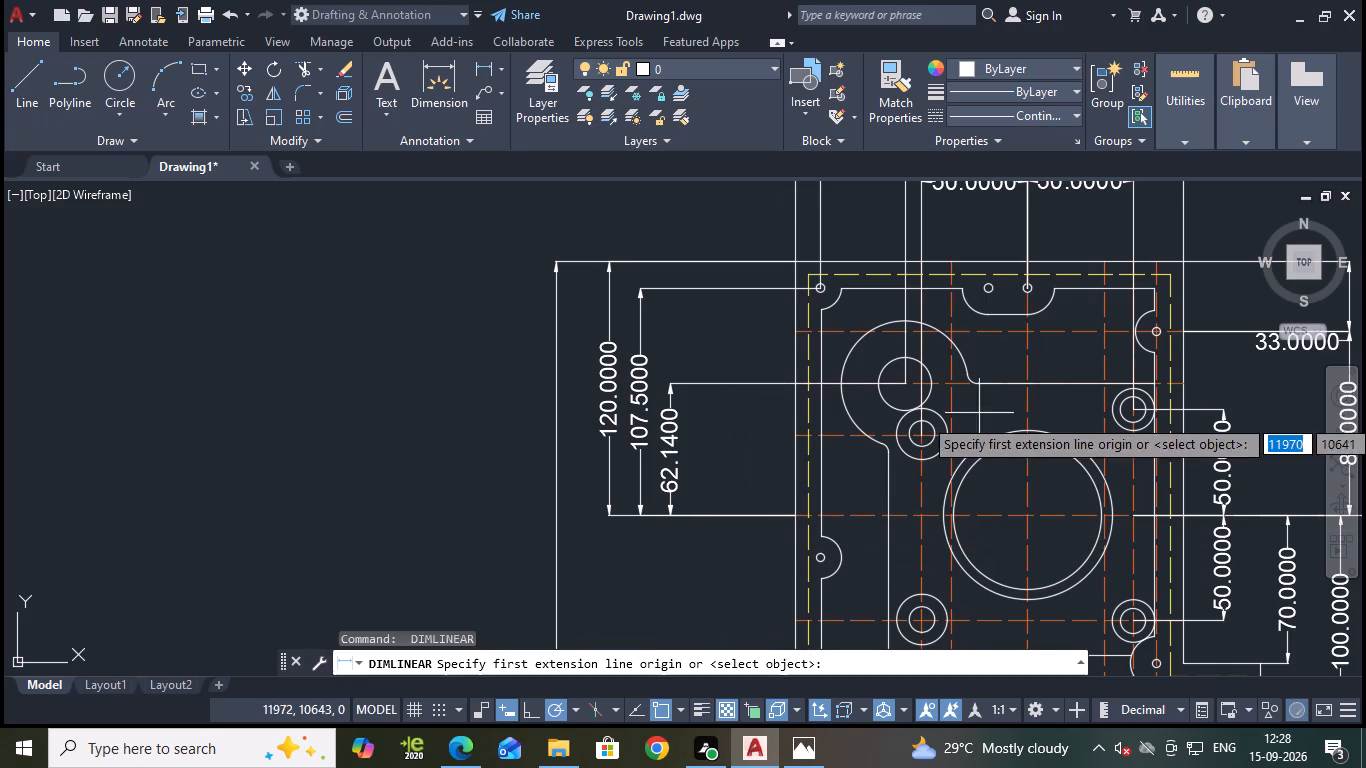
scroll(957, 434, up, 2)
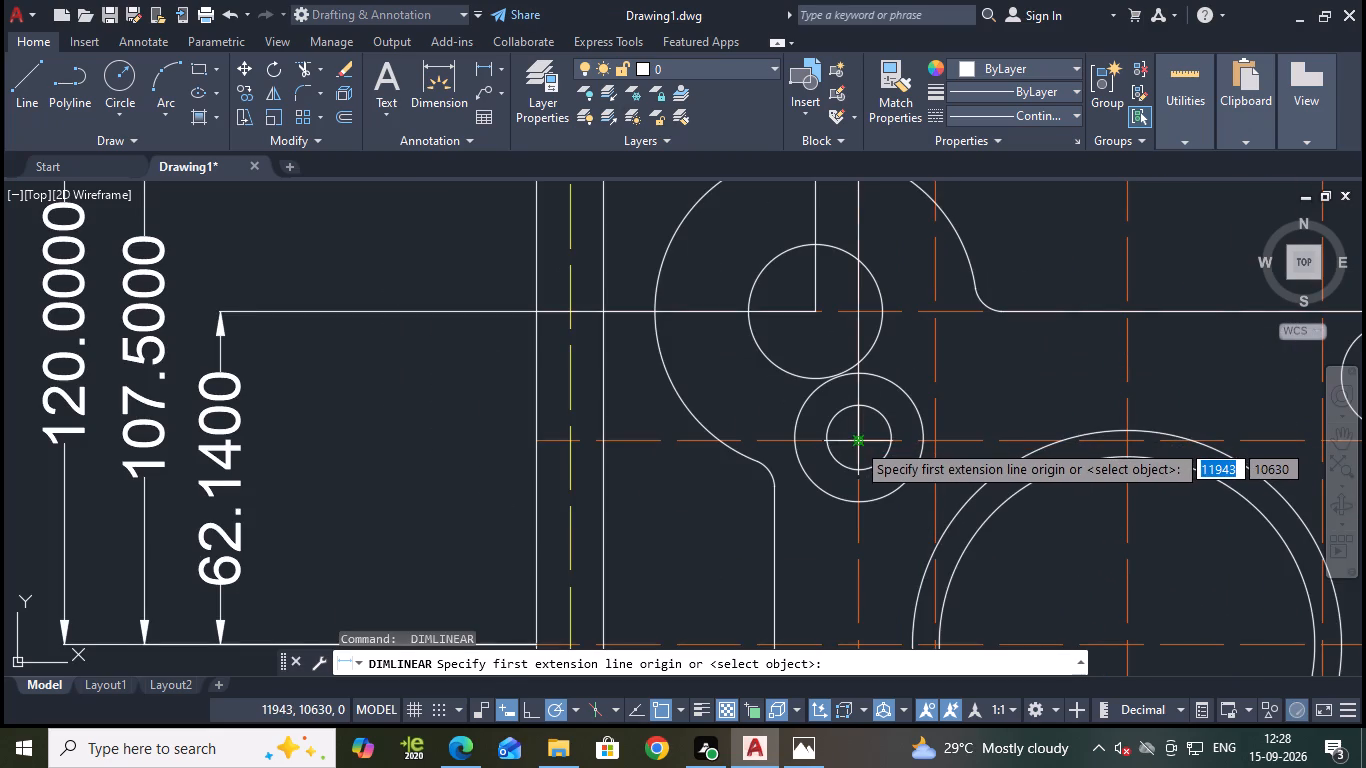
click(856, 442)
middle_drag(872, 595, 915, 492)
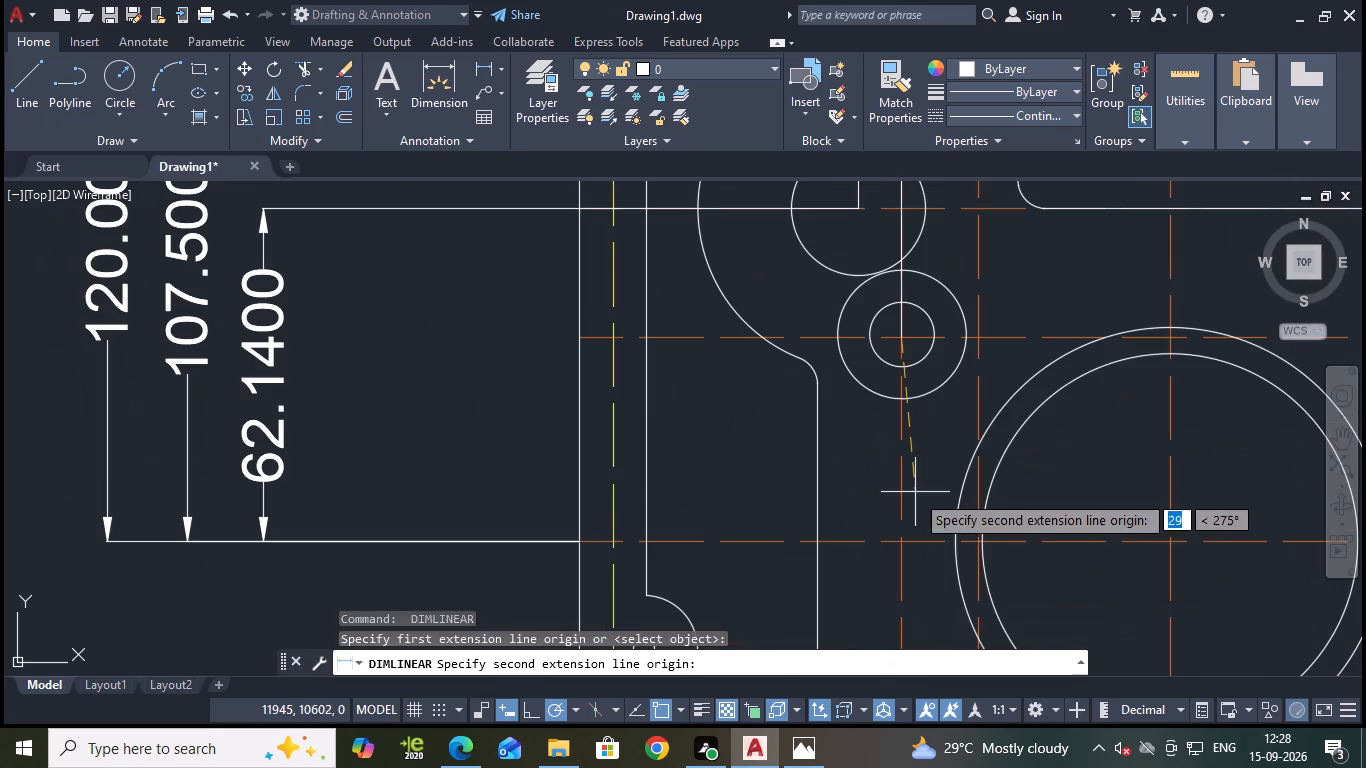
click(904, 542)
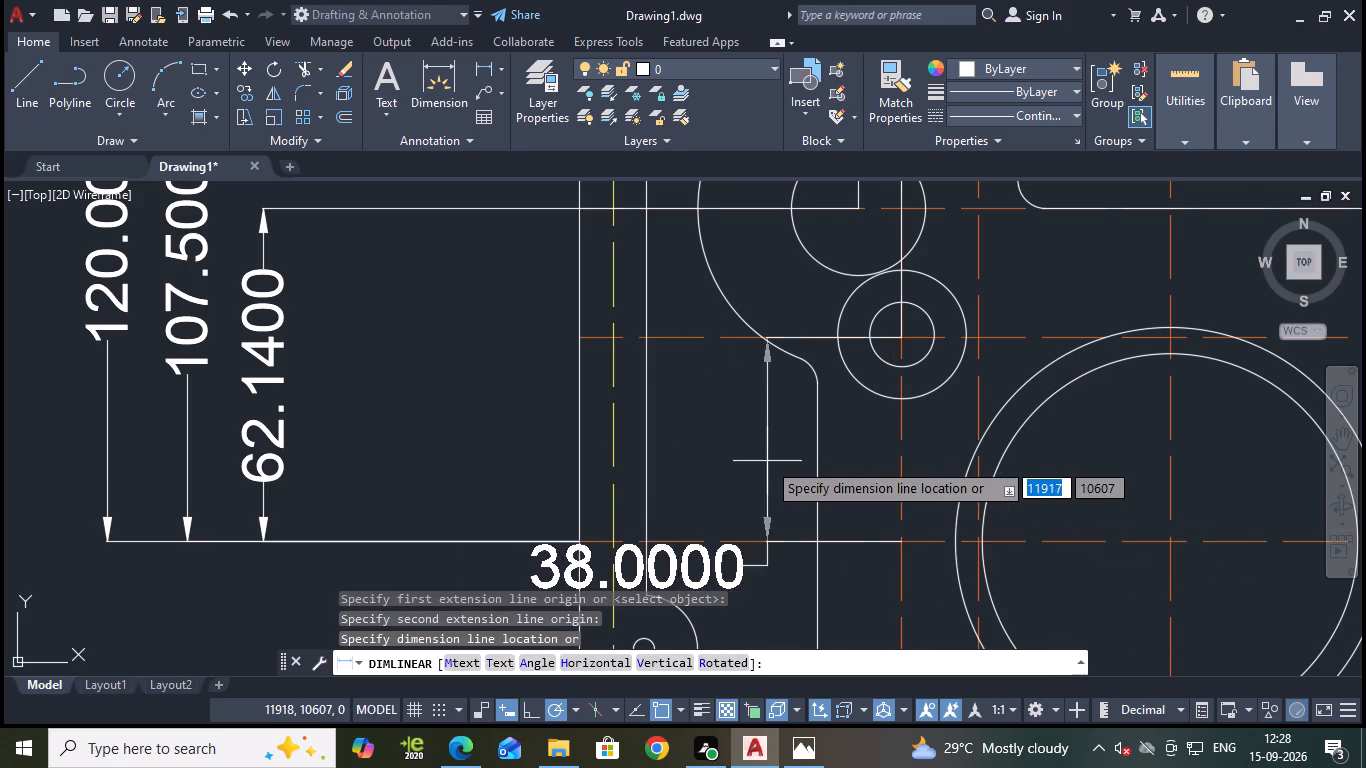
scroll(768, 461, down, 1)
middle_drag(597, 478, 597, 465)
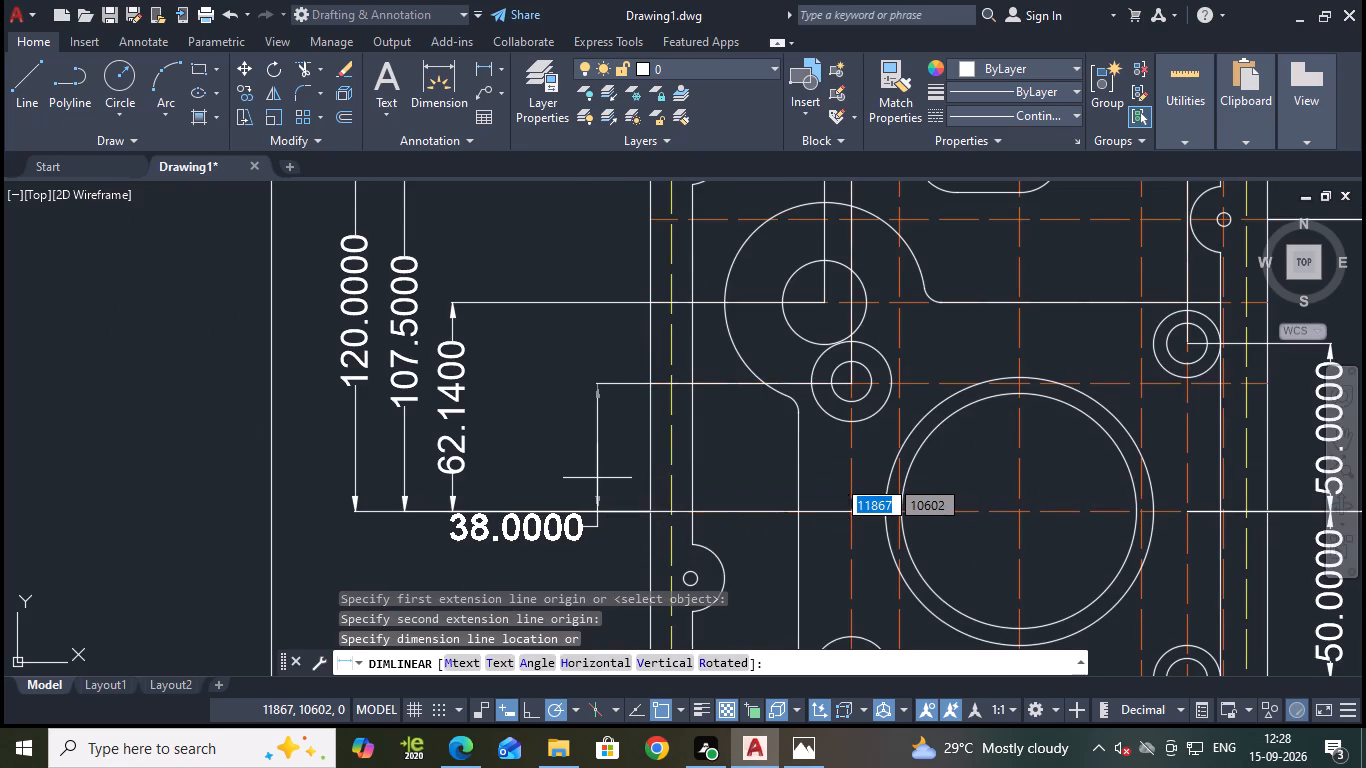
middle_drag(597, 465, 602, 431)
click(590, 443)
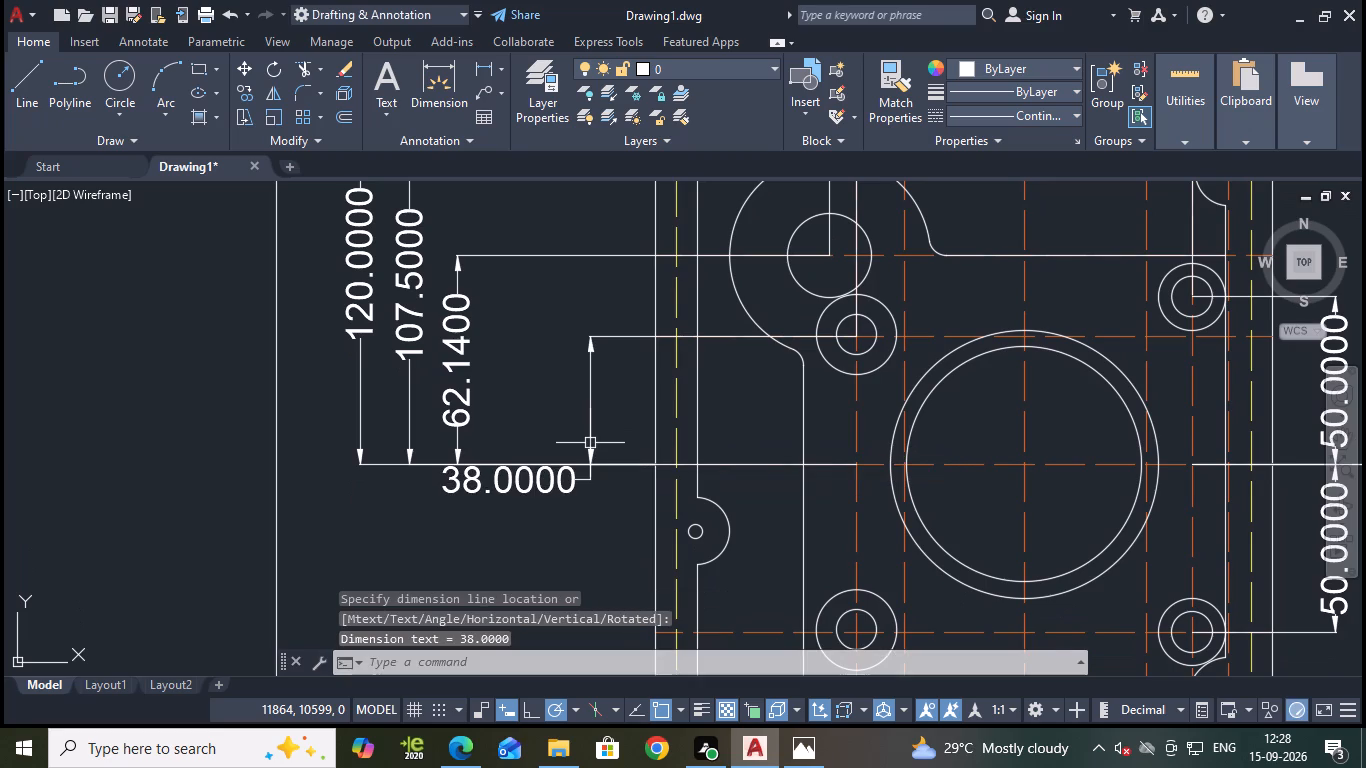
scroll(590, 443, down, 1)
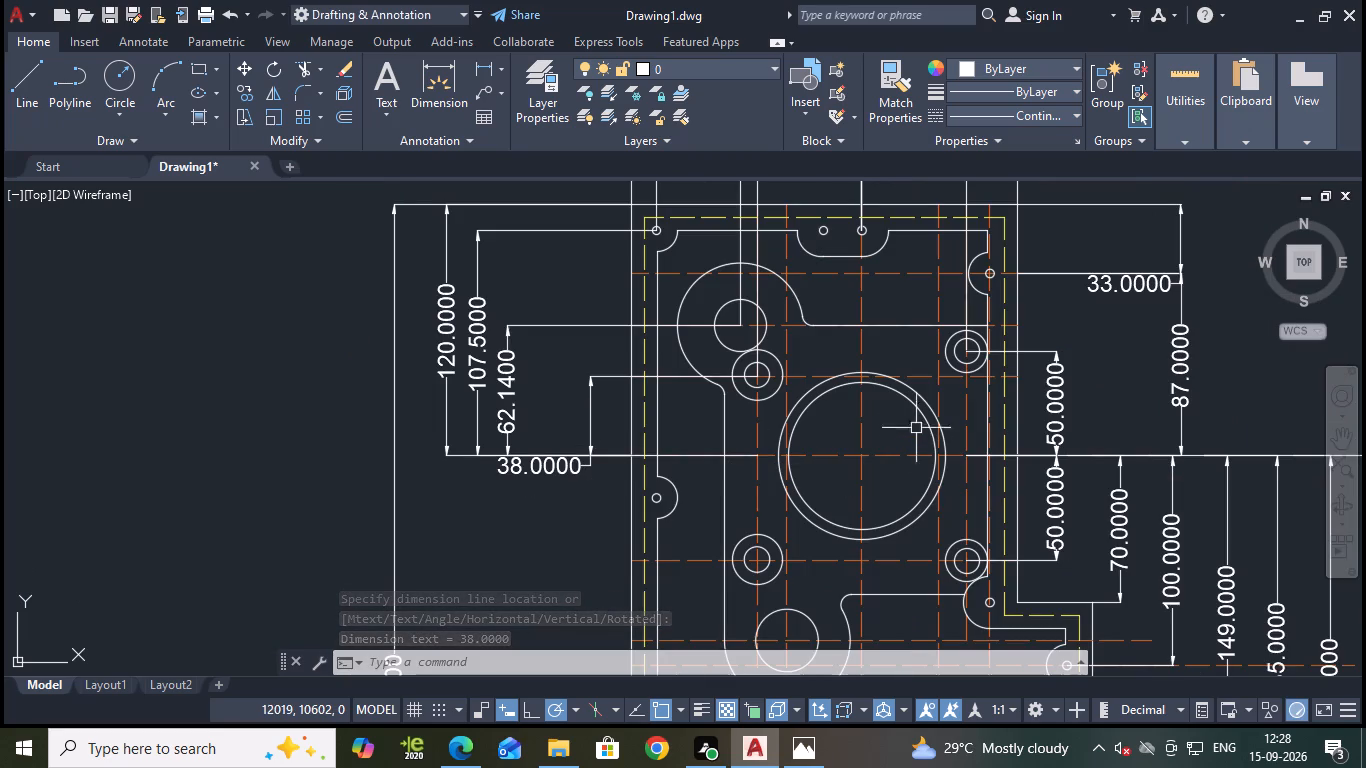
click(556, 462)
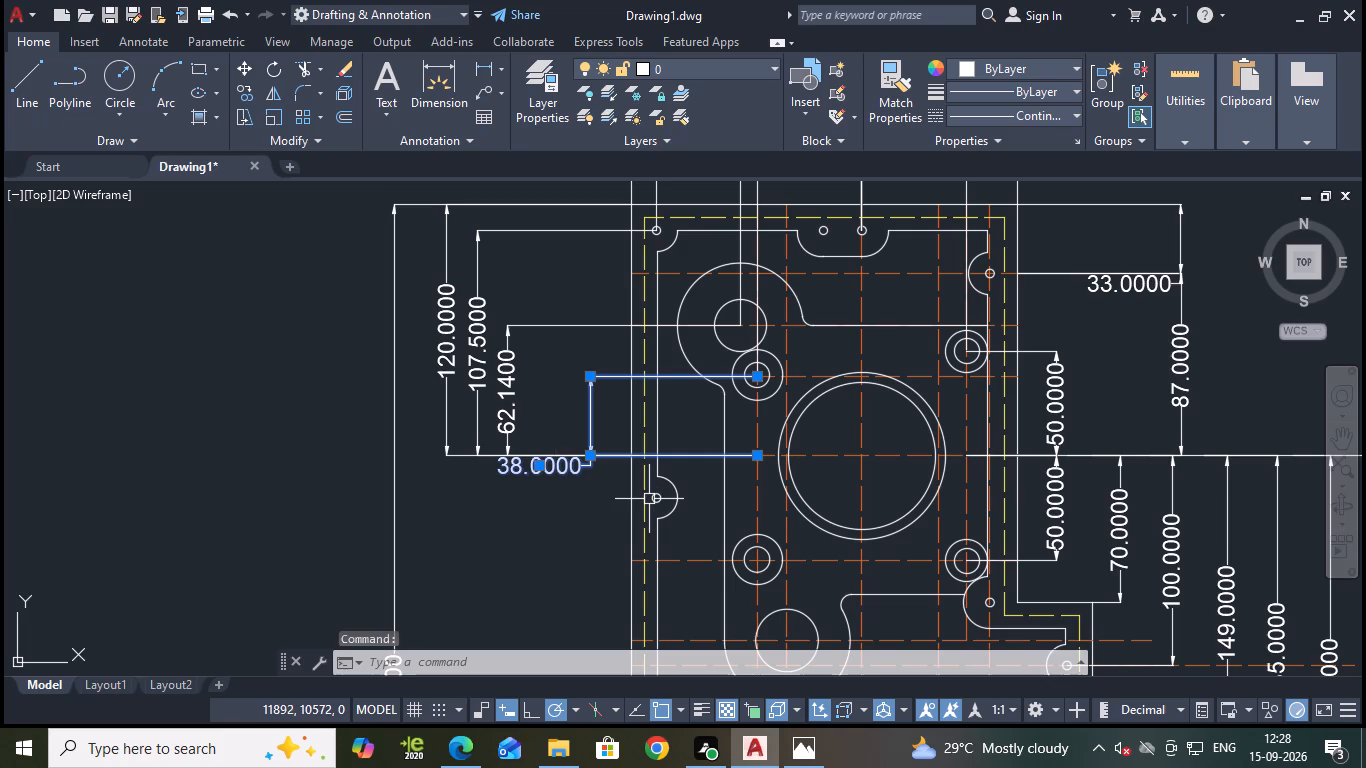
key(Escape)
Dimension the same small hole vertically again, measuring from the large circle's centreline up to its centre, closer to the 62.14 dimension.
click(488, 70)
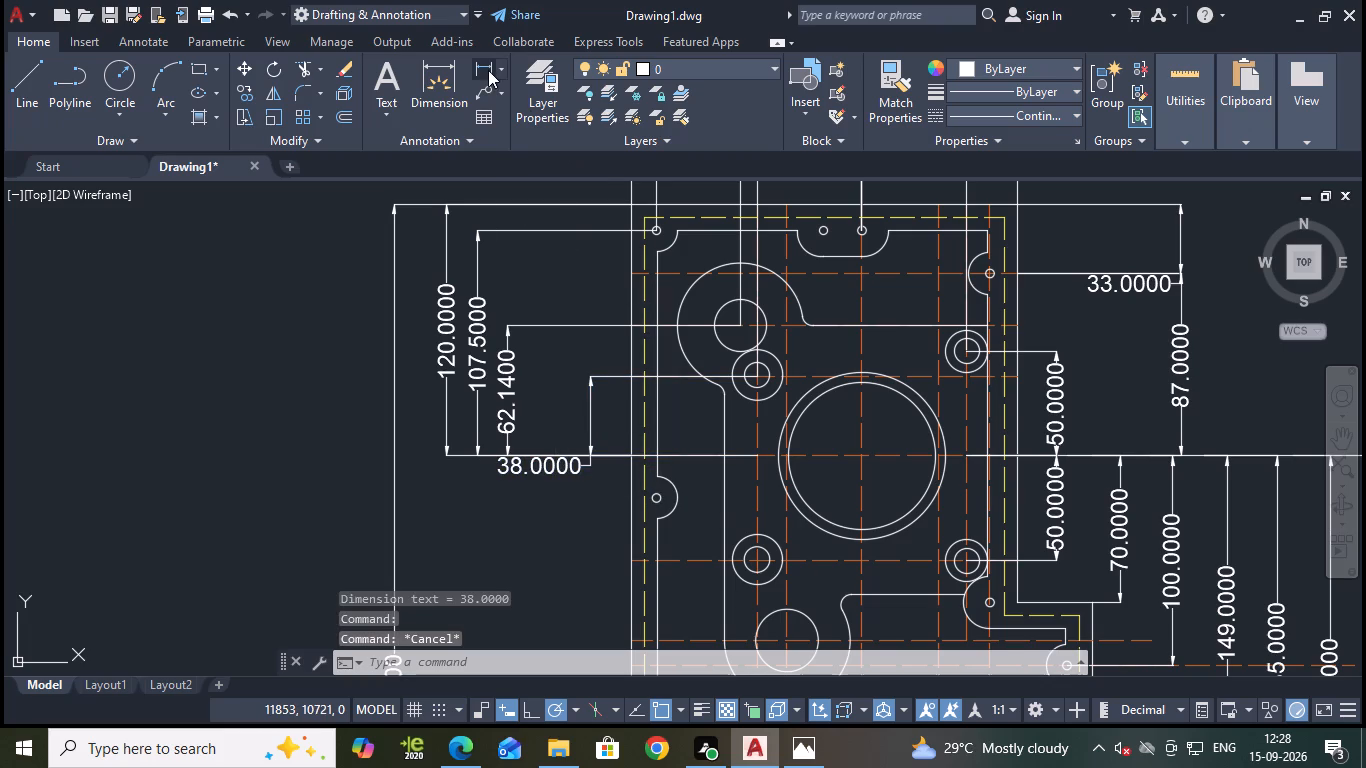
click(759, 456)
click(759, 379)
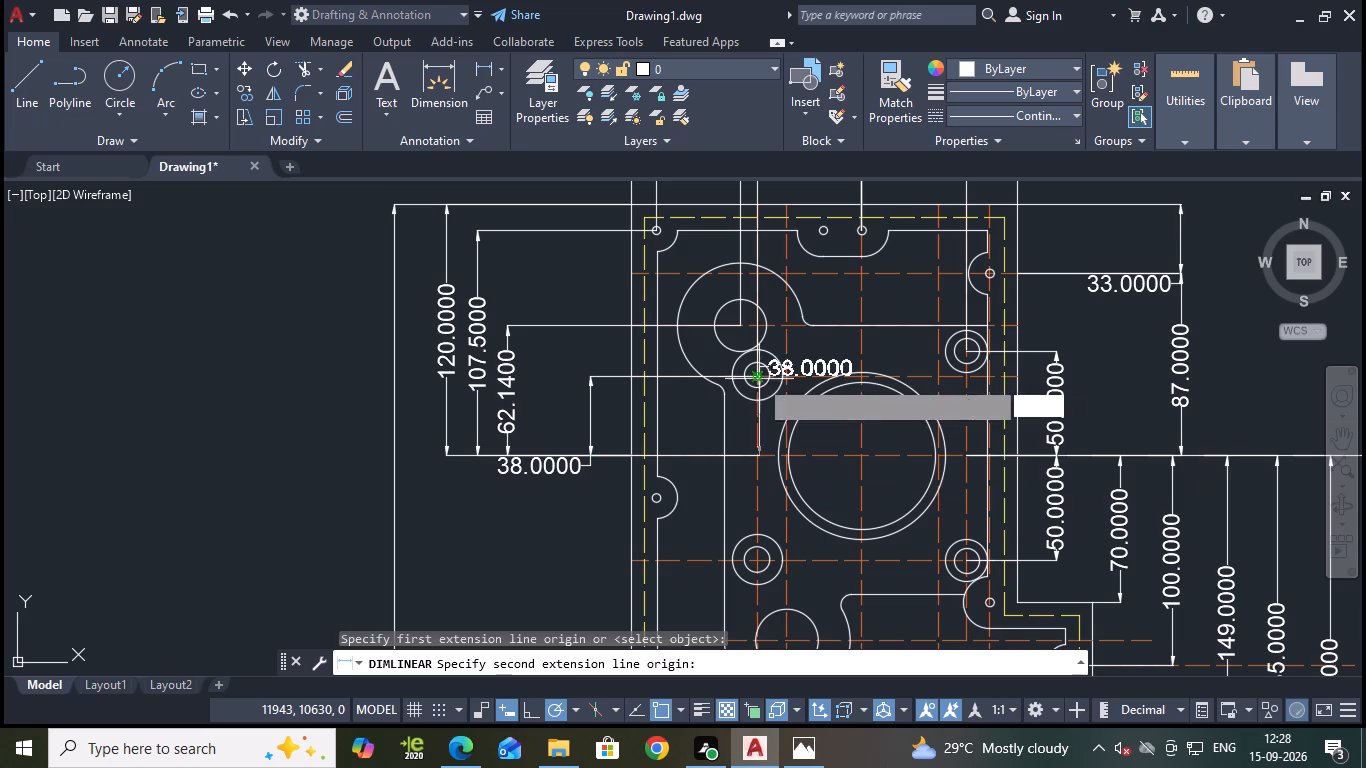
click(542, 358)
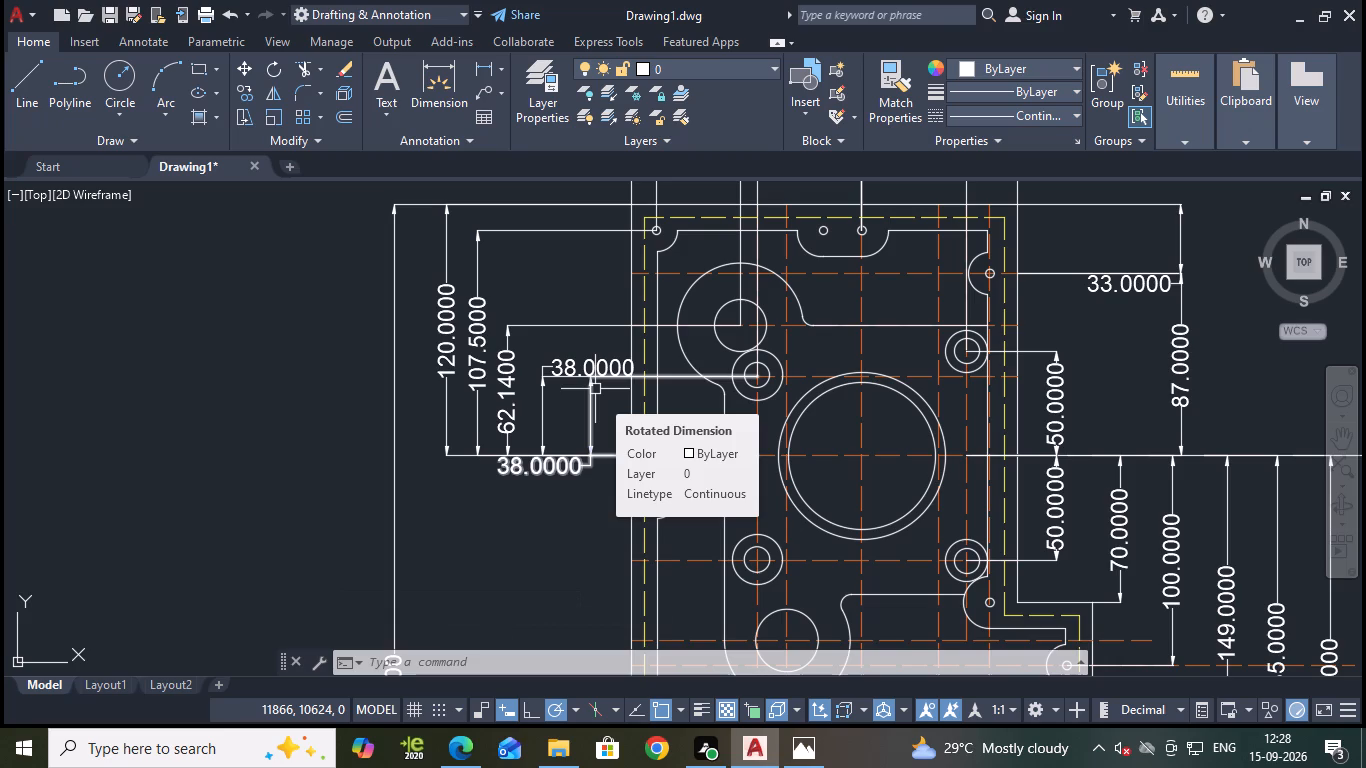
key(Escape)
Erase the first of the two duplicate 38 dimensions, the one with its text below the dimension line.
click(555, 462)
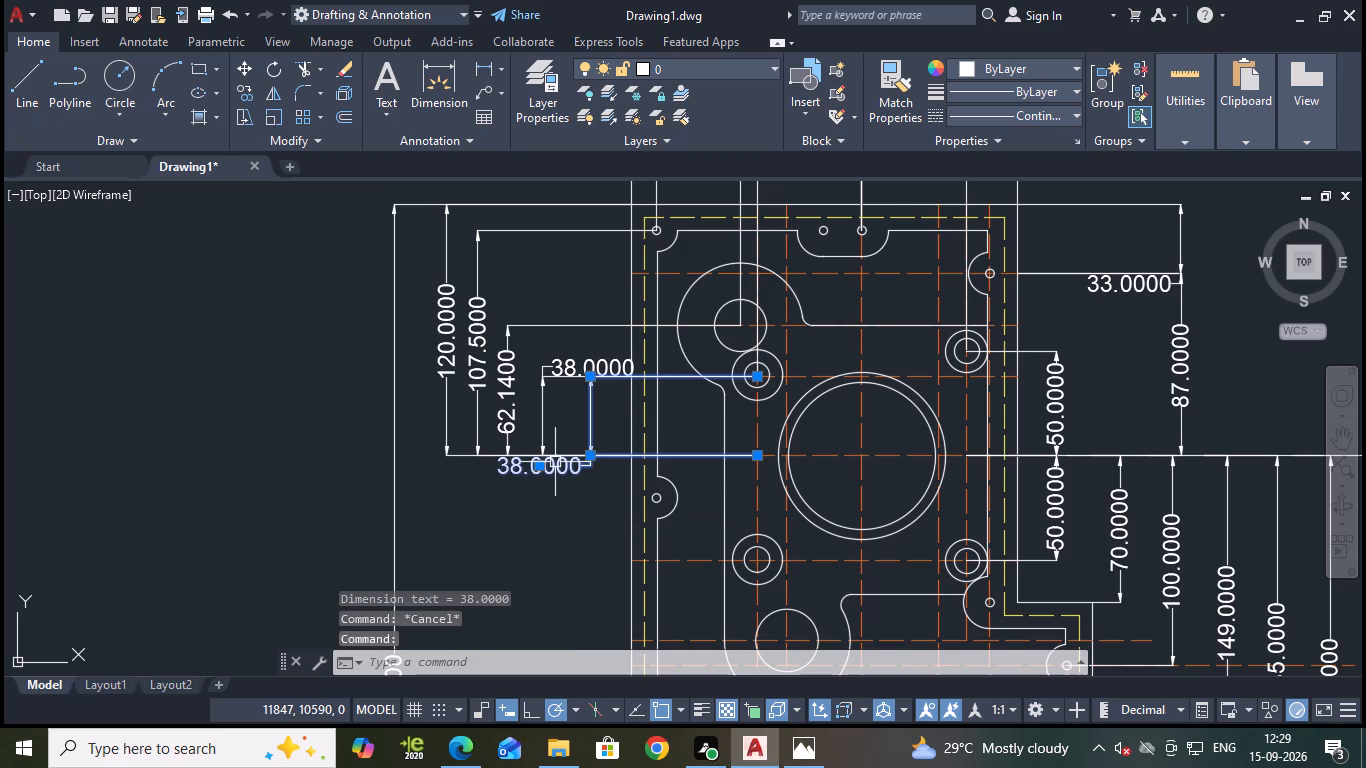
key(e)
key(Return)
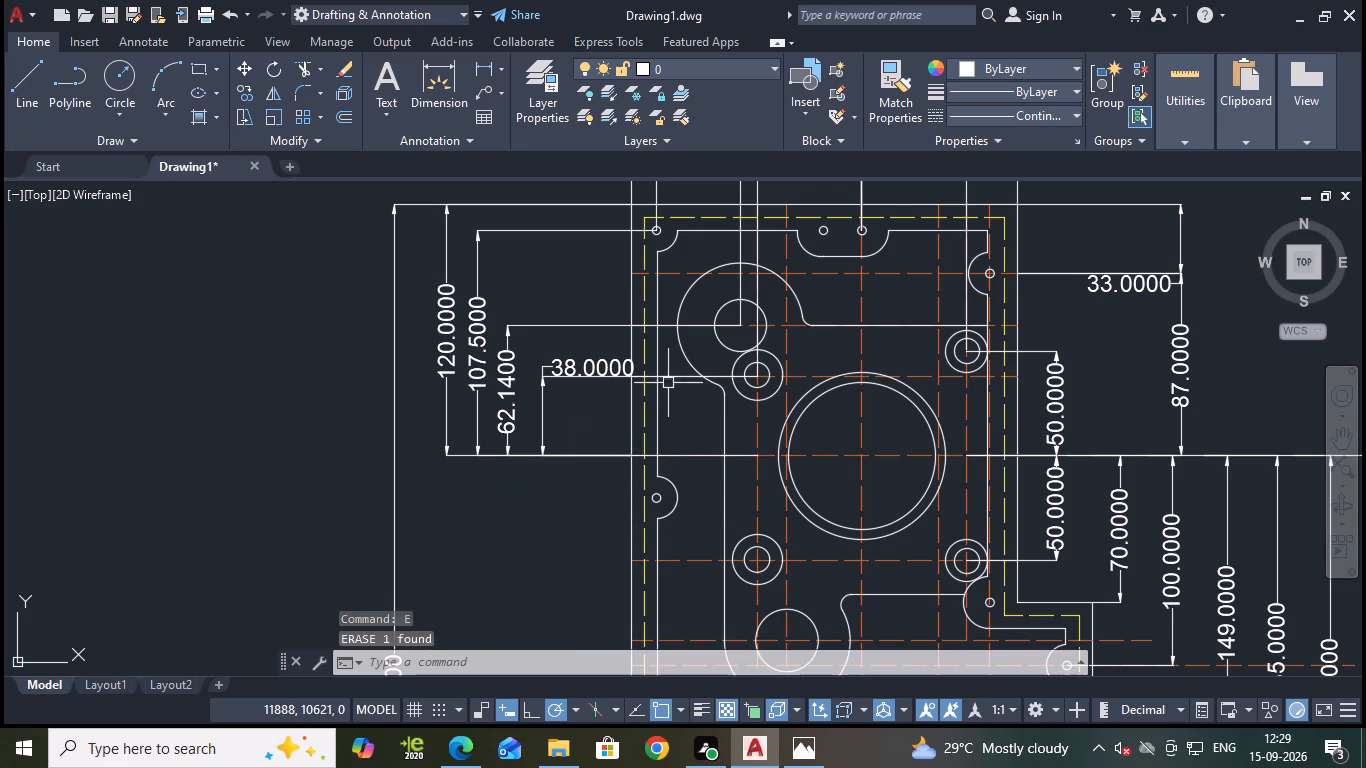
Erase the 33 vertical dimension above the 87 dimension on the plate's upper right side.
scroll(602, 403, up, 1)
scroll(602, 403, down, 1)
scroll(582, 504, down, 1)
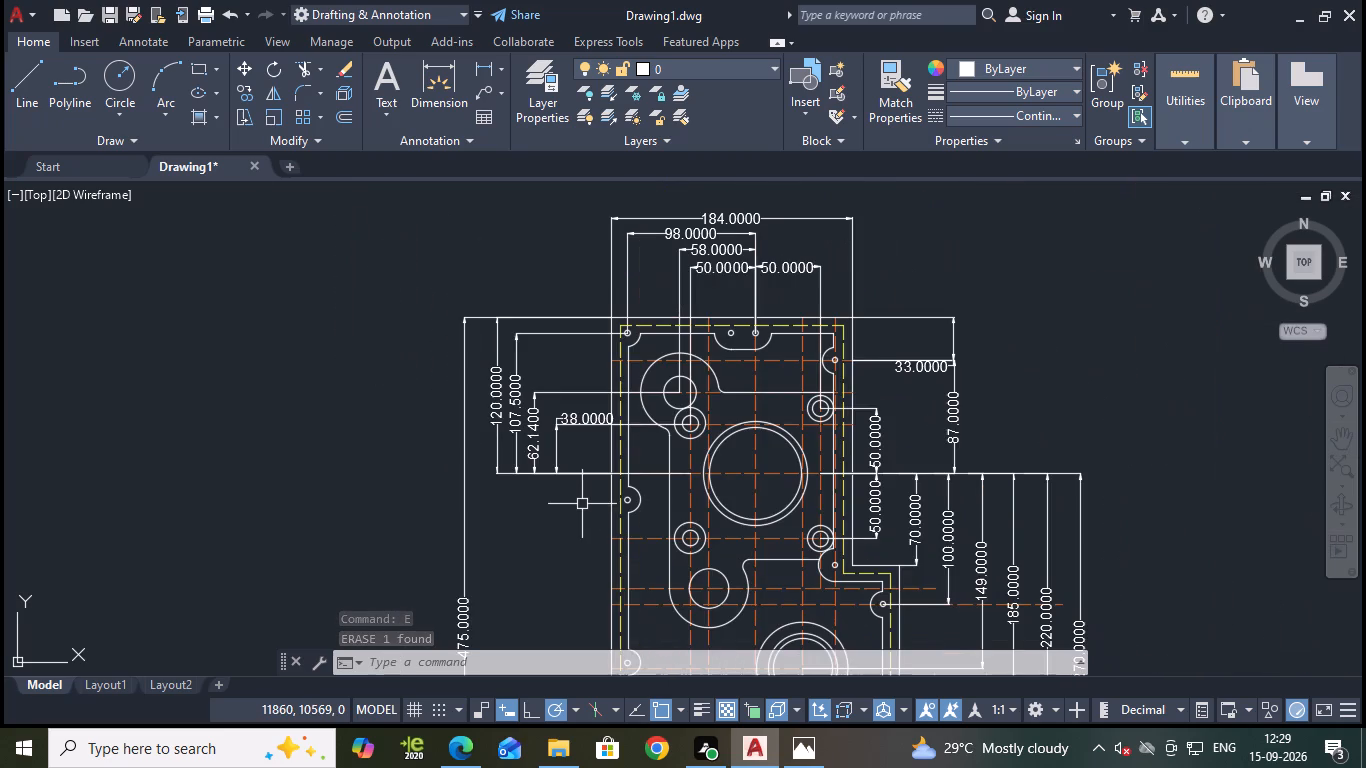
middle_drag(578, 511, 538, 392)
key(Escape)
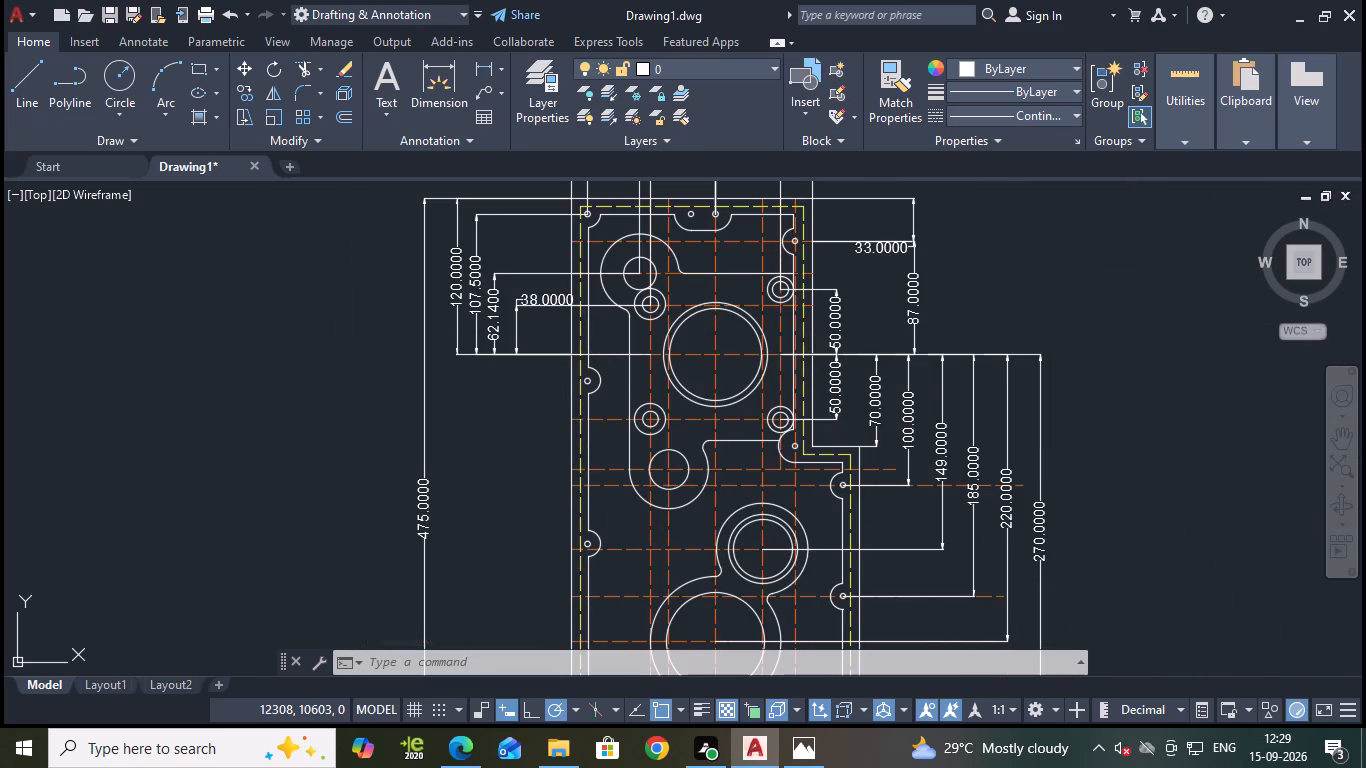
middle_drag(1080, 283, 1140, 369)
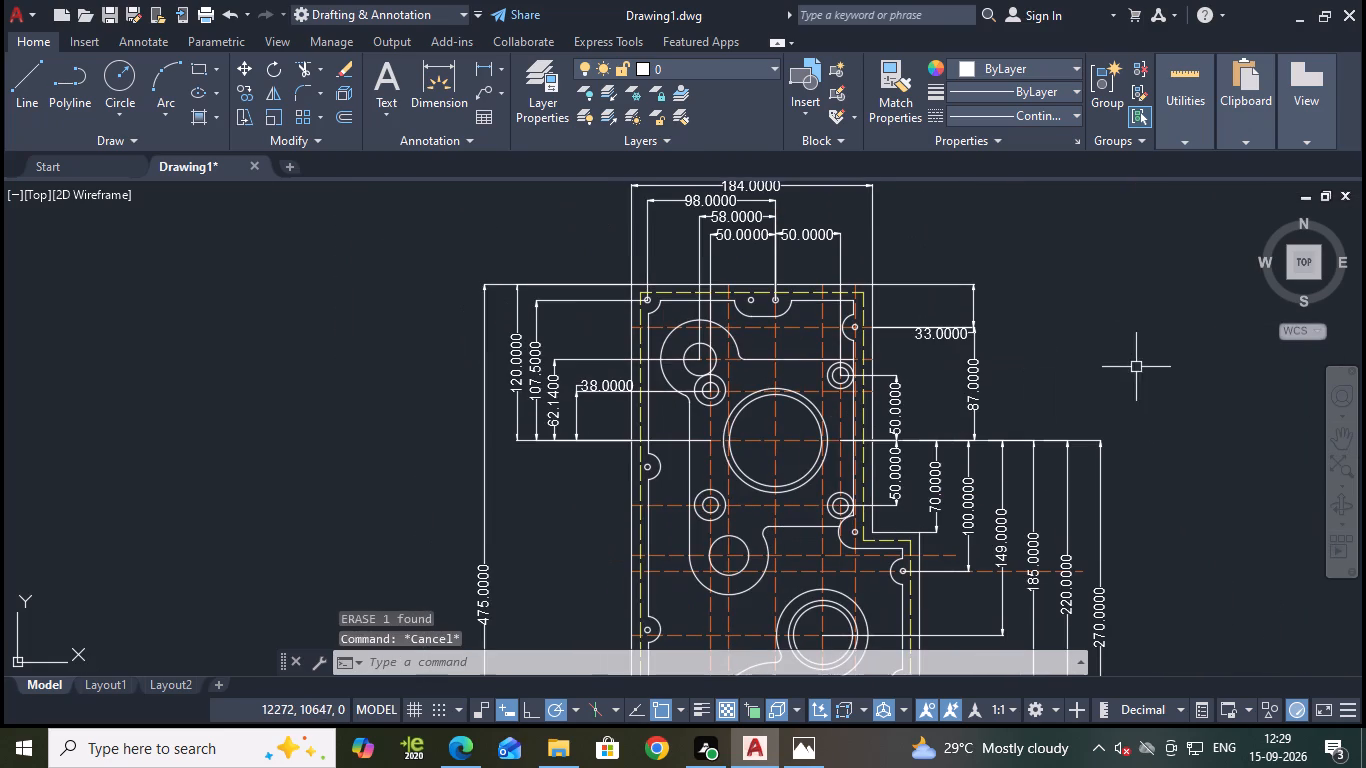
click(942, 339)
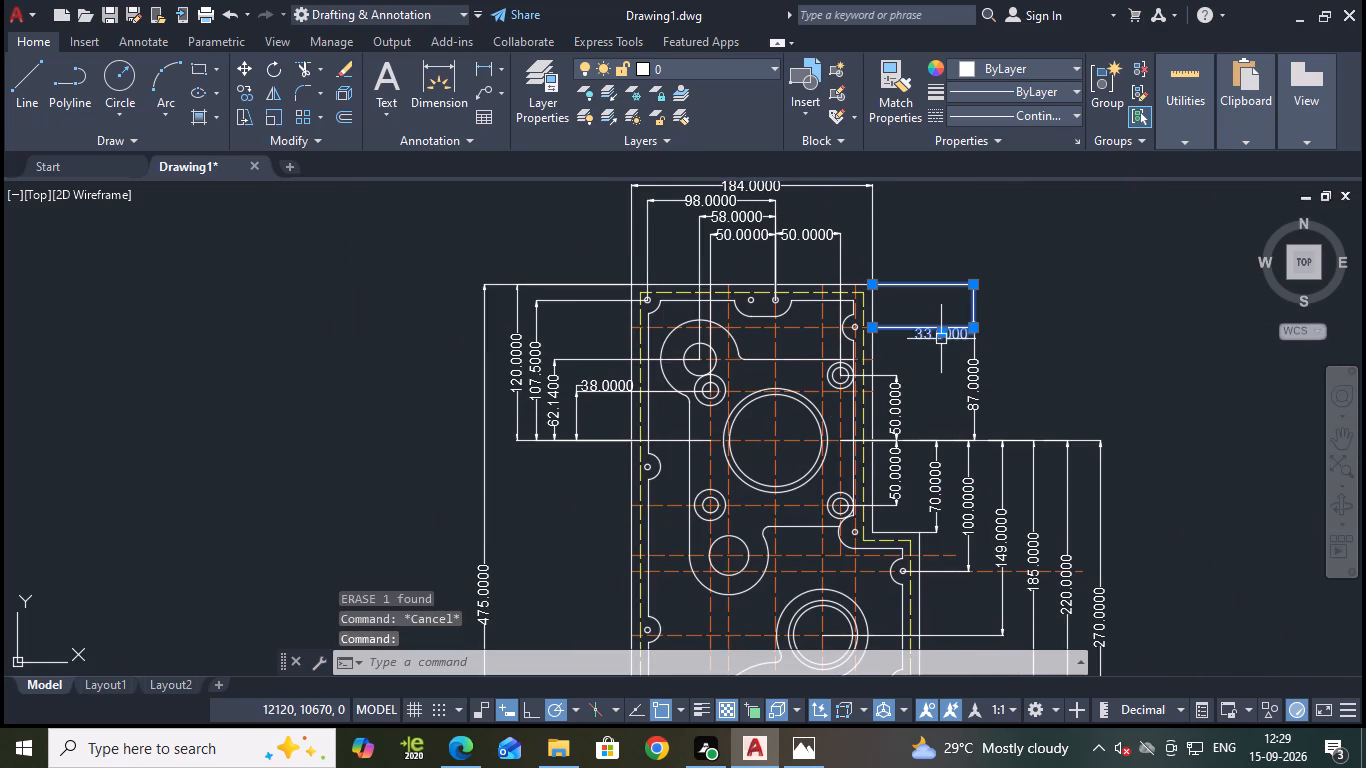
key(e)
key(Return)
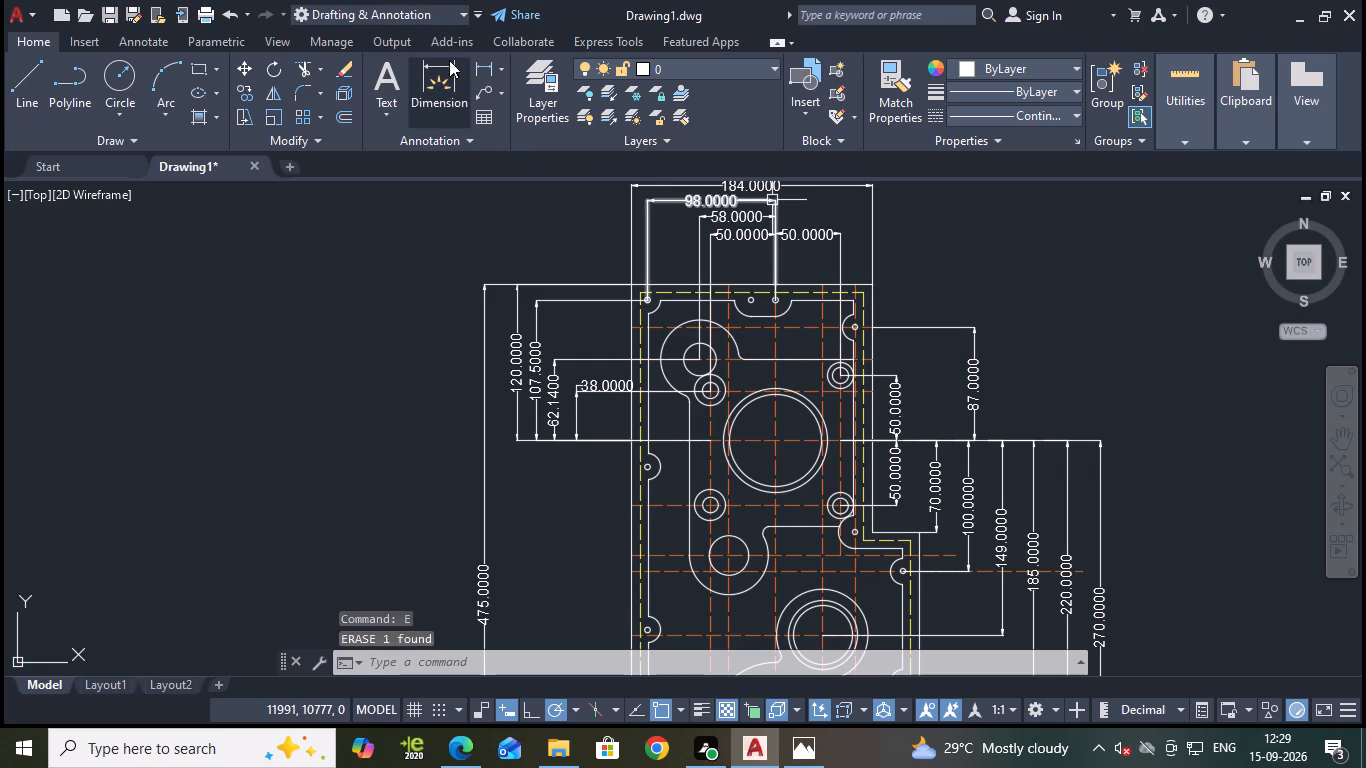
Add a vertical linear dimension from the upper-right edge hole's centre up to the plate's top edge, placed just outside the plate's right edge.
click(475, 69)
scroll(883, 316, up, 2)
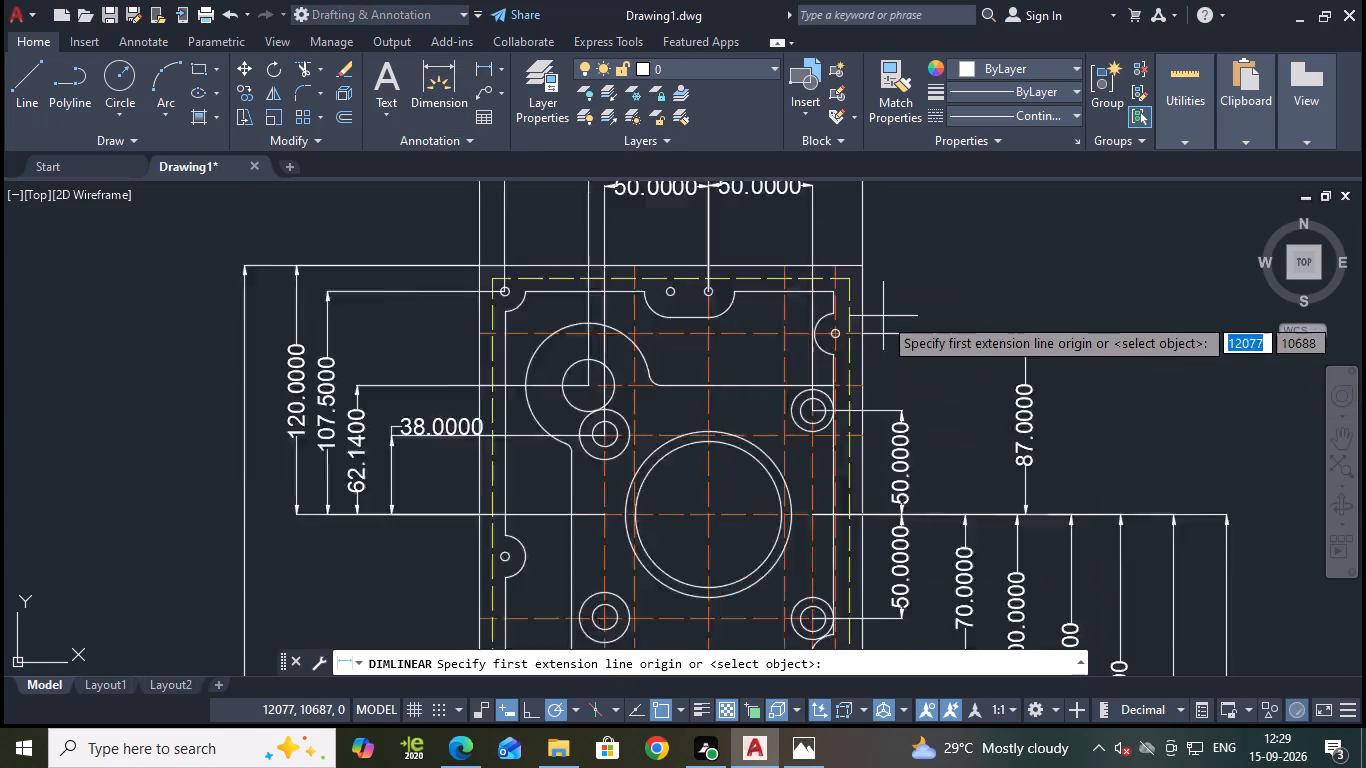
scroll(801, 354, up, 2)
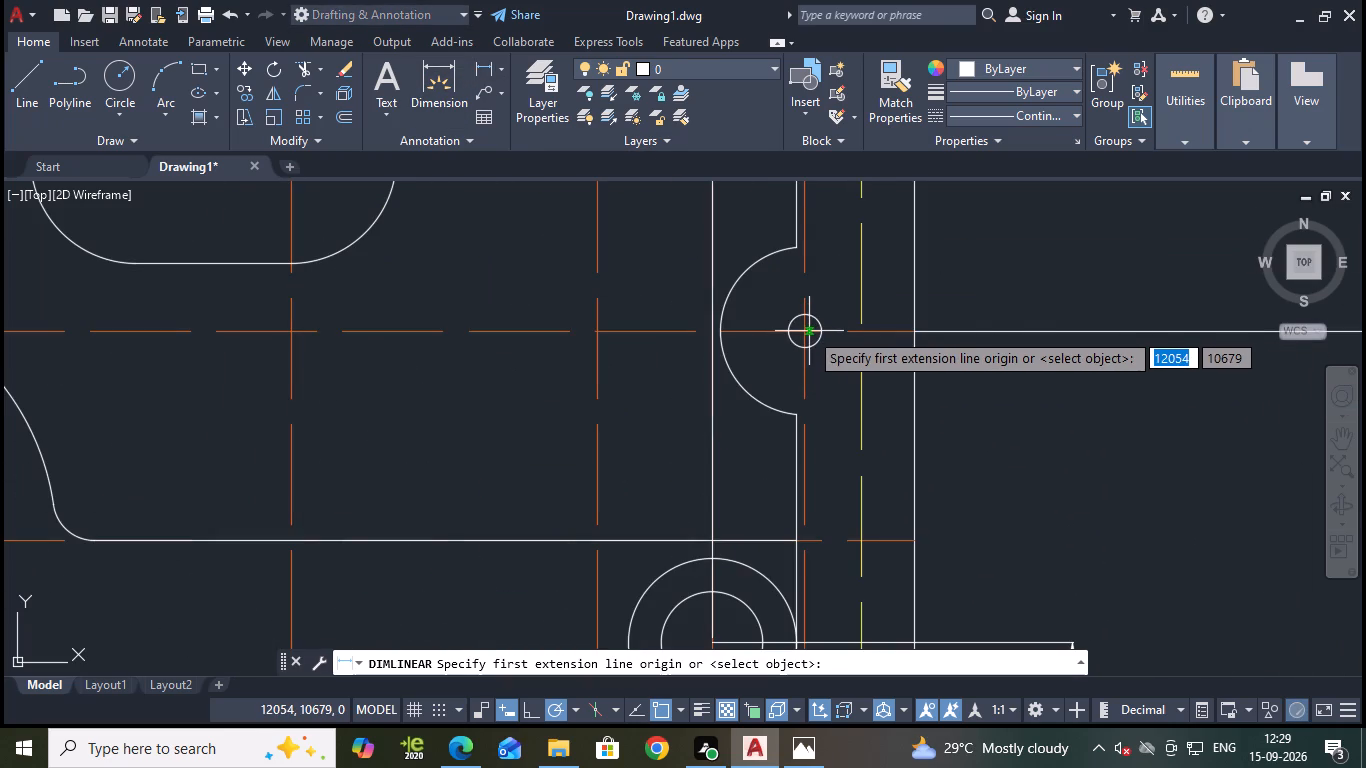
click(805, 331)
scroll(860, 255, down, 1)
middle_drag(867, 246, 869, 294)
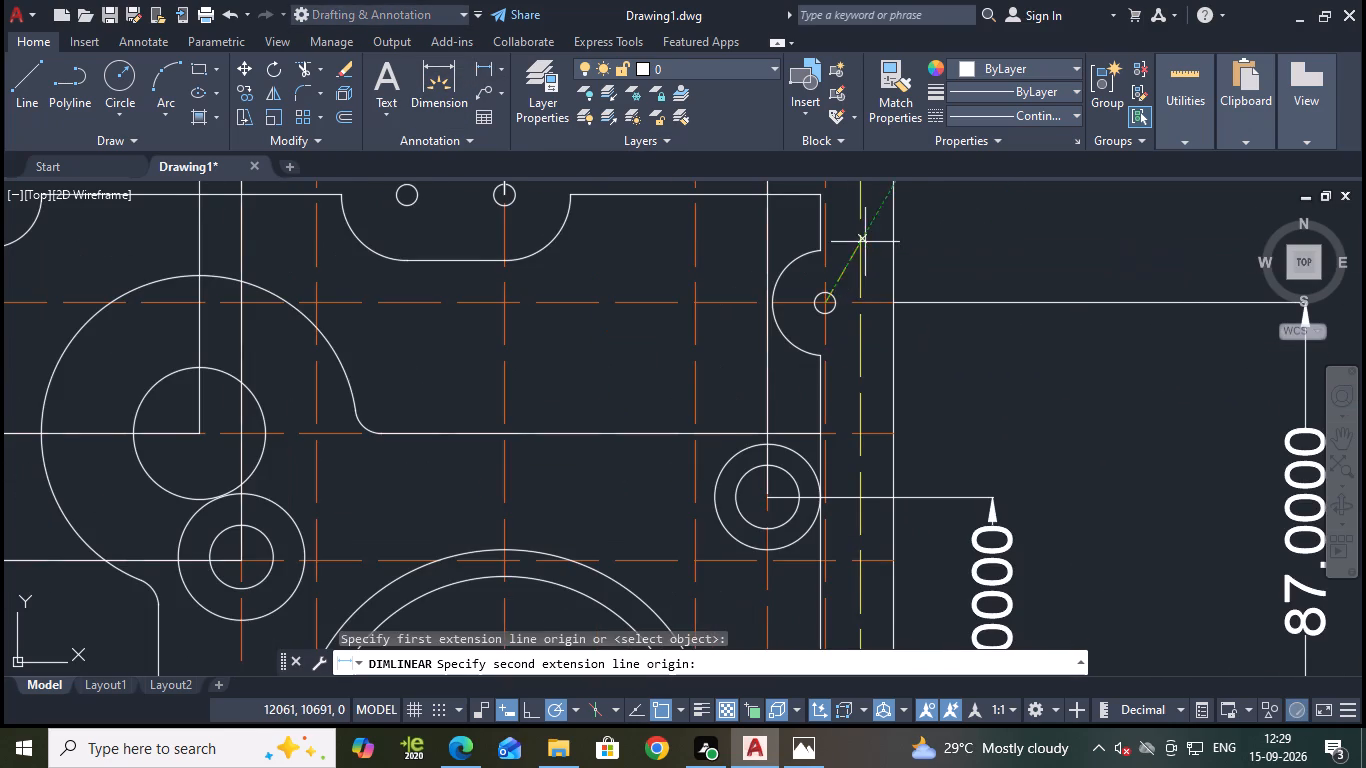
middle_drag(869, 294, 862, 340)
click(817, 225)
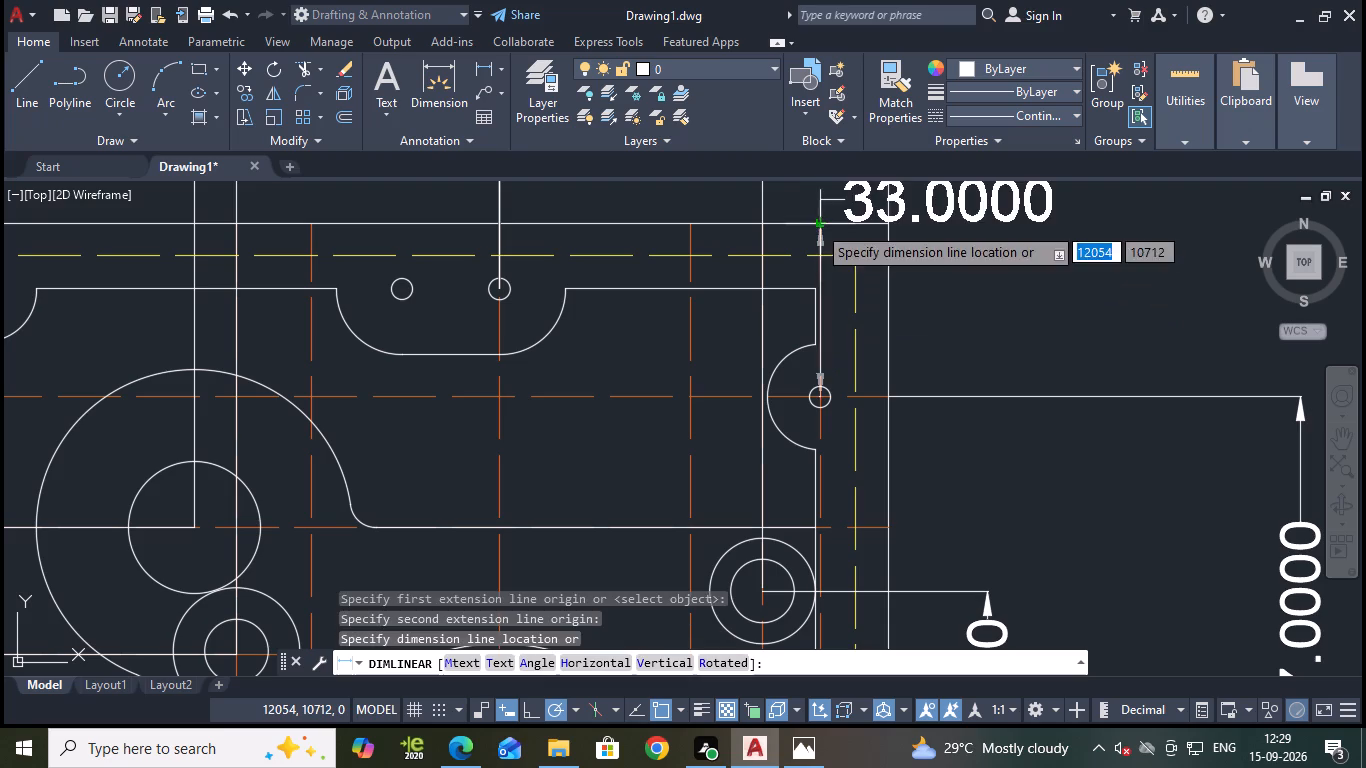
scroll(1097, 246, down, 1)
middle_drag(1093, 260, 959, 310)
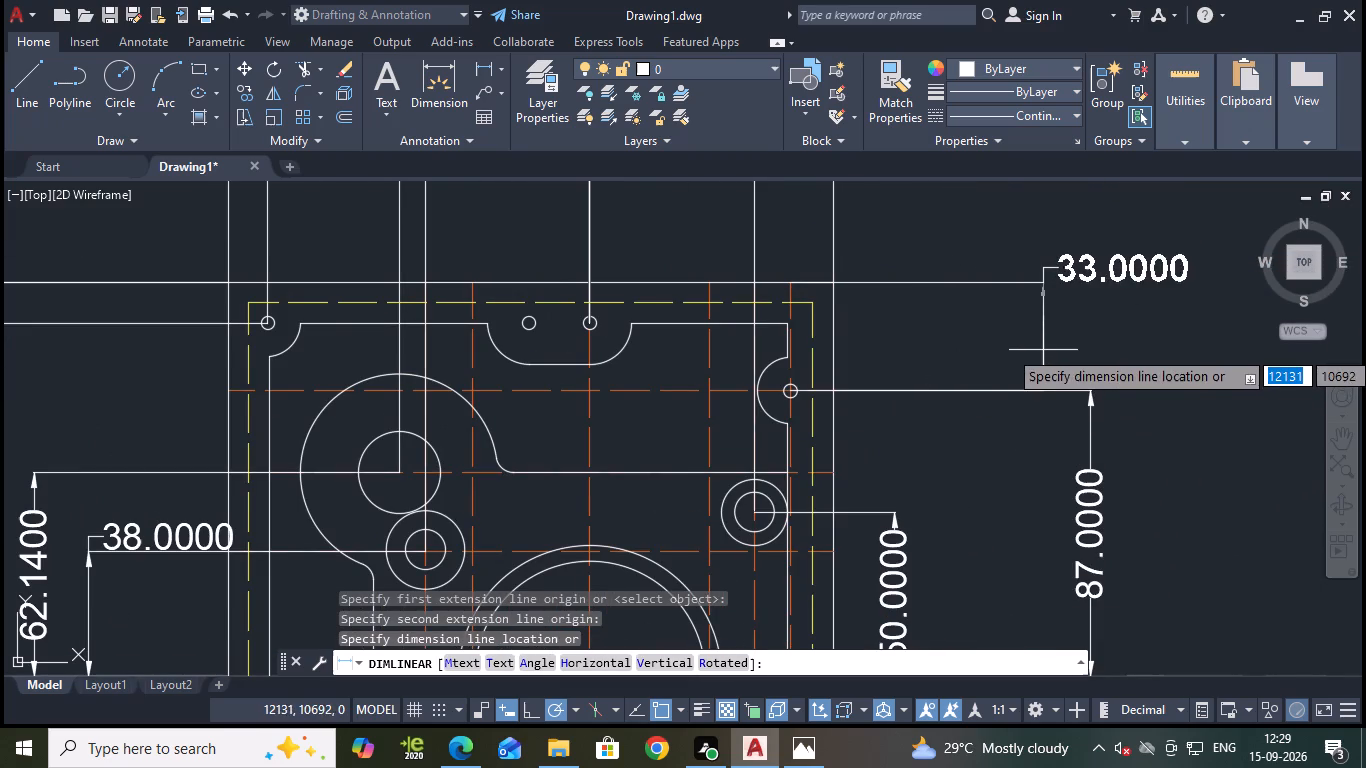
click(871, 330)
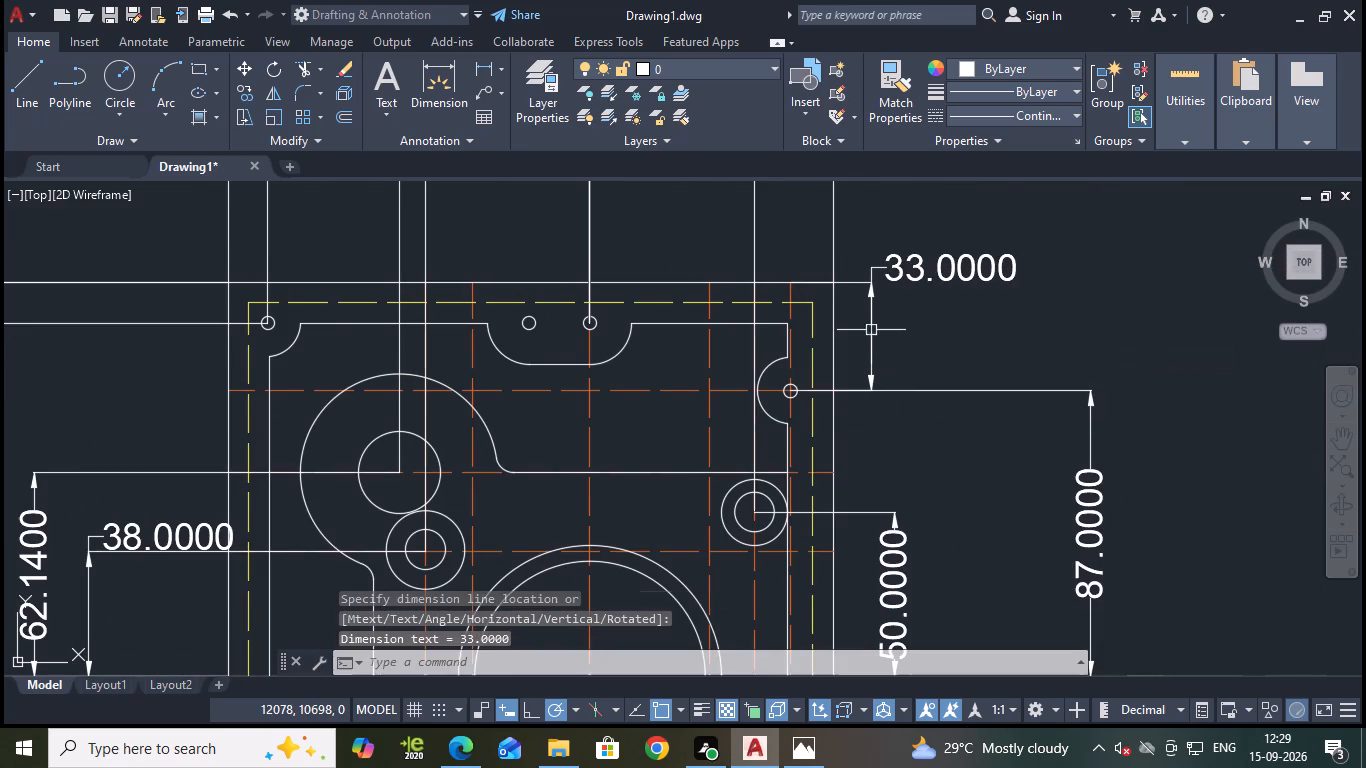
key(Escape)
Save the drawing.
middle_drag(196, 395, 188, 396)
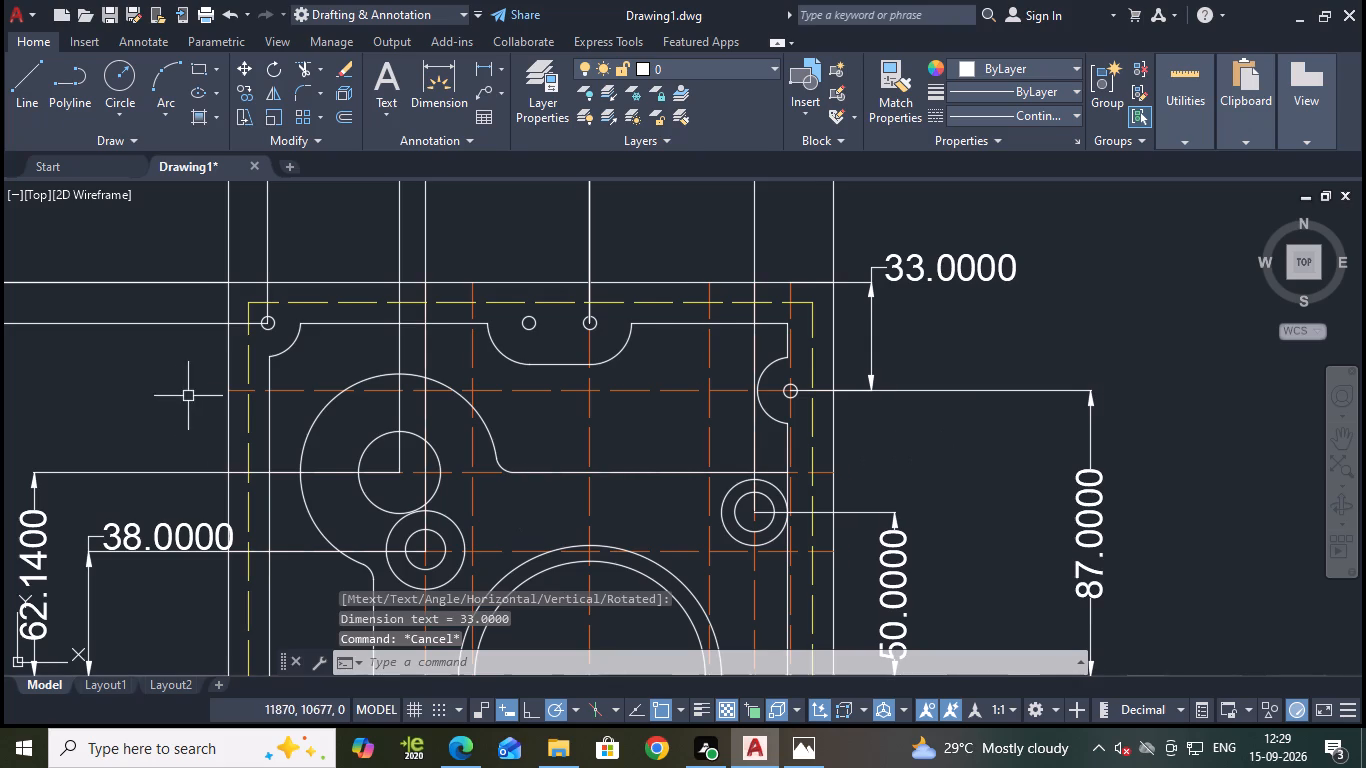
middle_drag(188, 396, 347, 317)
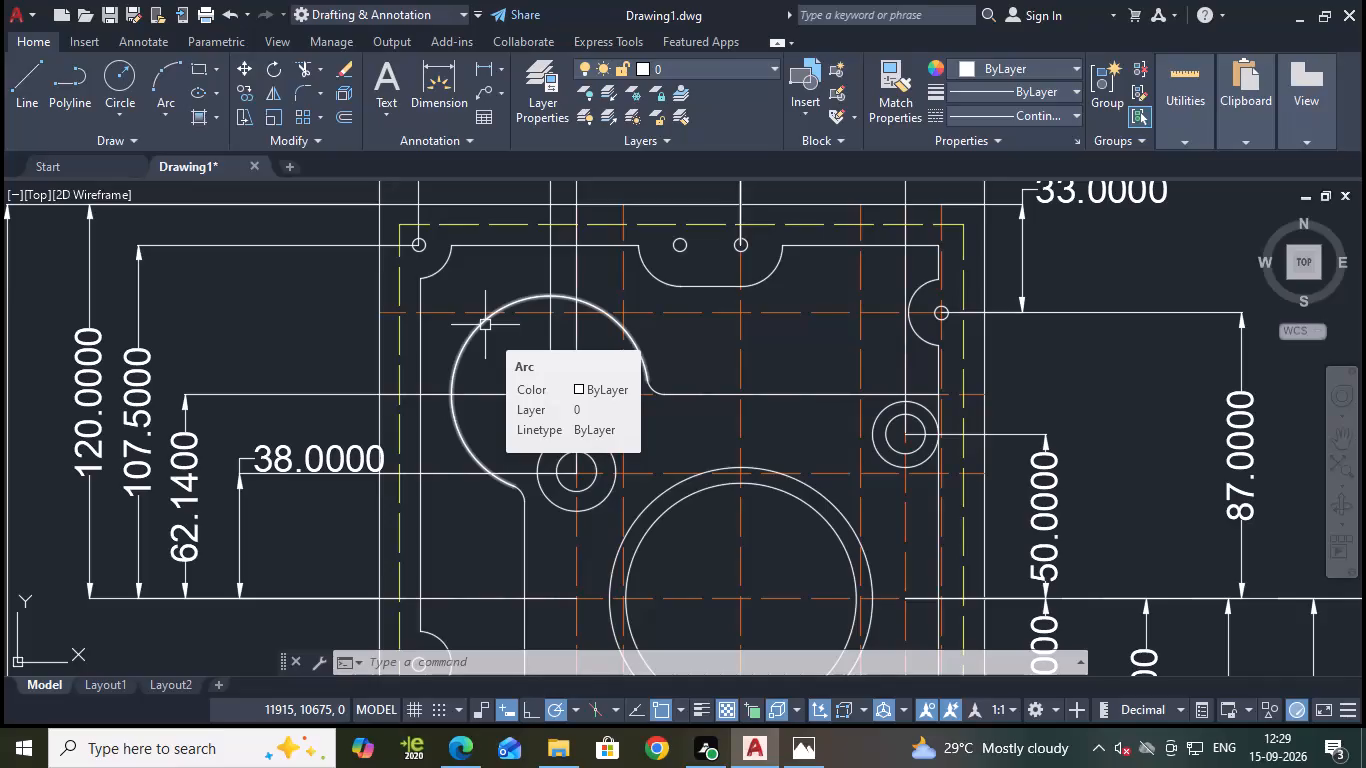
scroll(1098, 364, down, 1)
middle_drag(1100, 364, 958, 276)
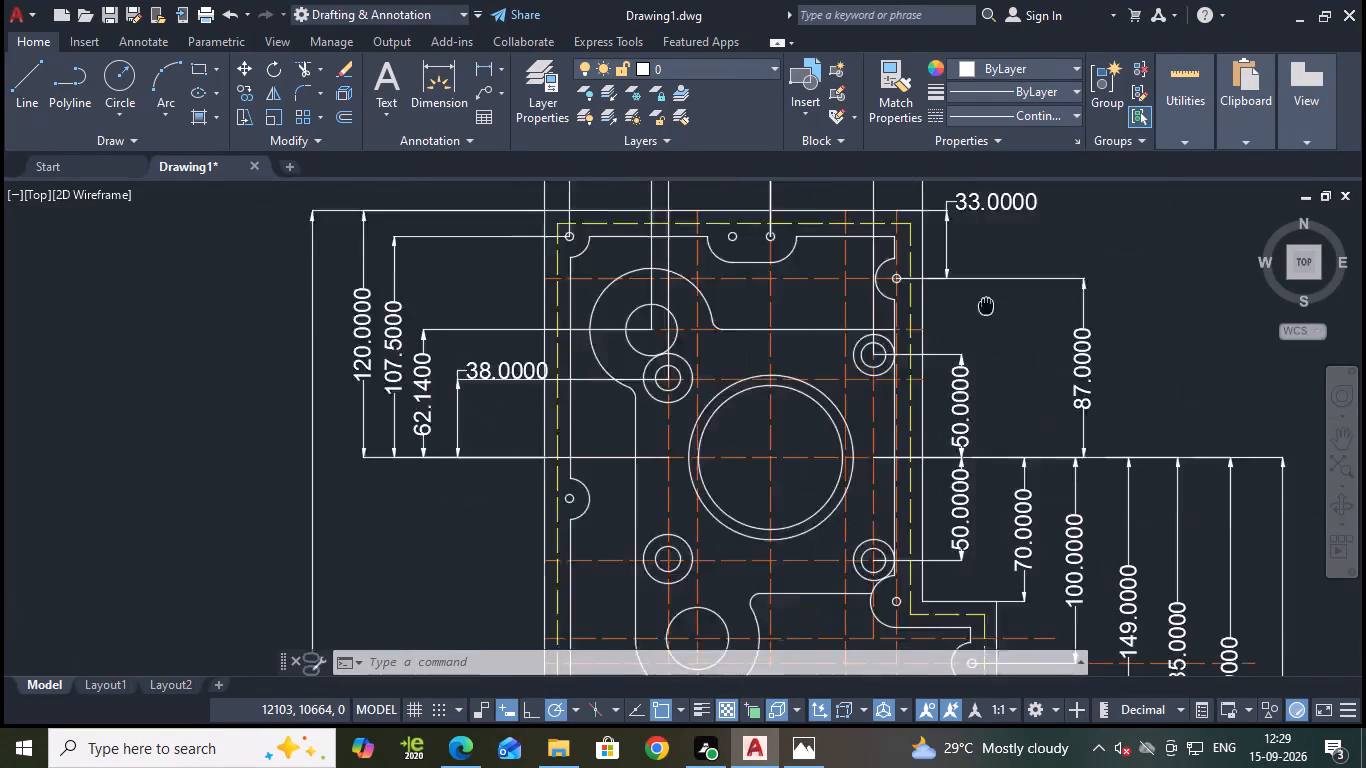
middle_drag(958, 276, 947, 260)
key(Escape)
key(ctrl+s)
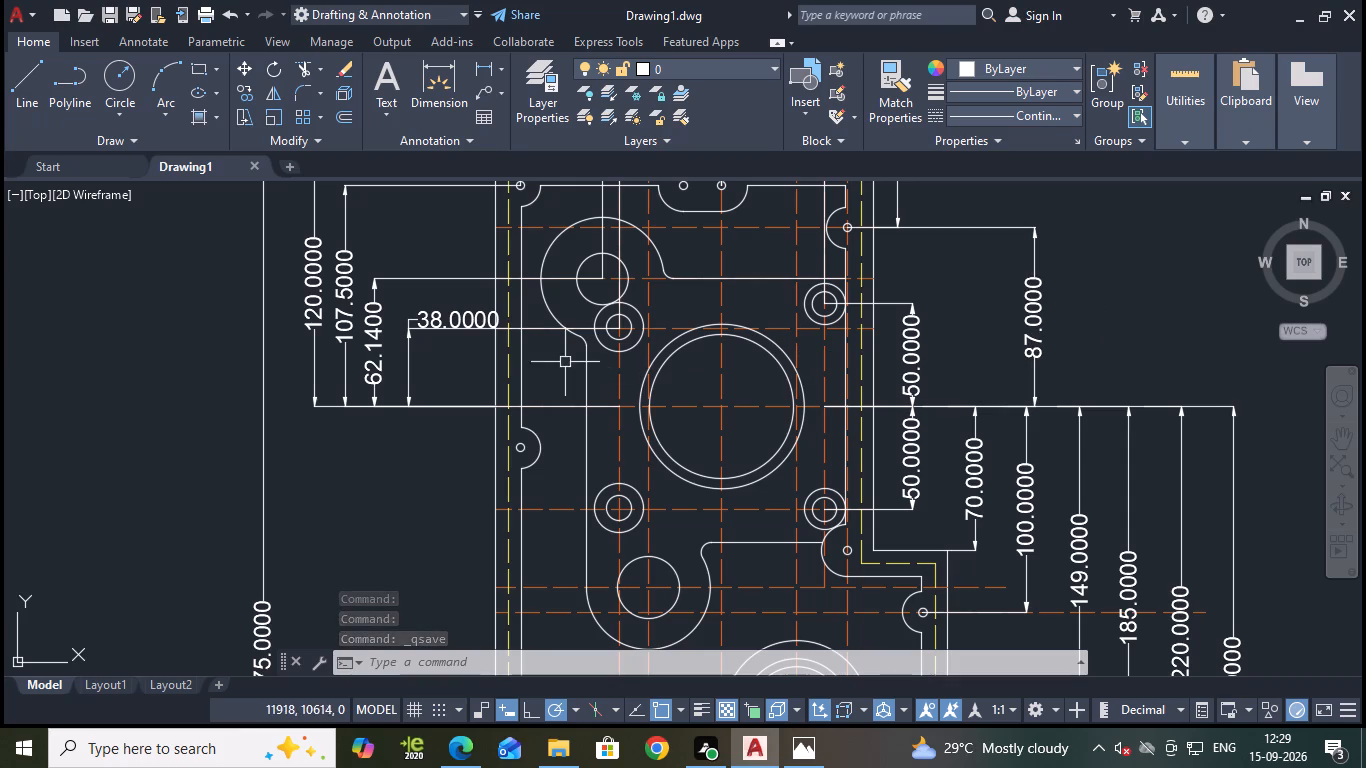
Examine the plate's lower half and left side for hole positions that still need dimensions.
scroll(914, 328, down, 1)
scroll(1065, 334, down, 1)
middle_drag(1066, 335, 1064, 273)
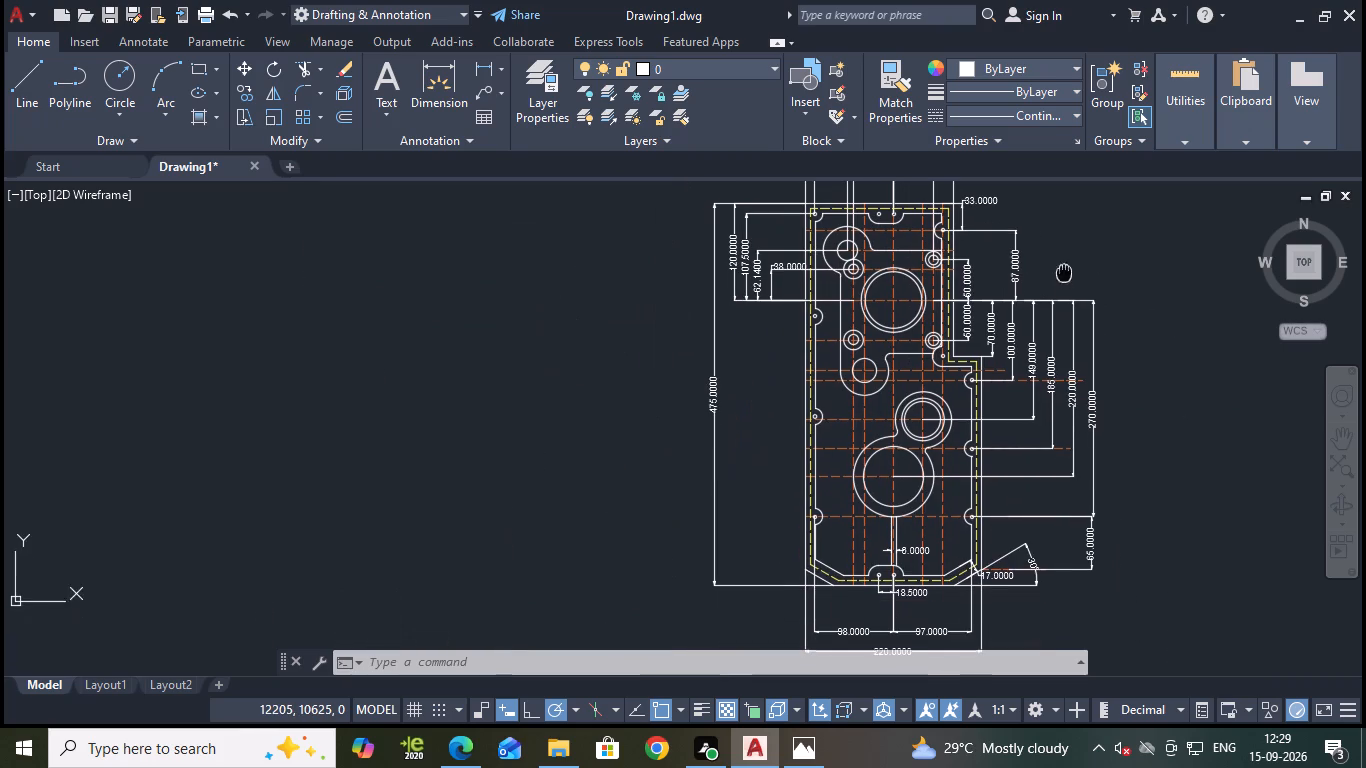
scroll(835, 505, up, 2)
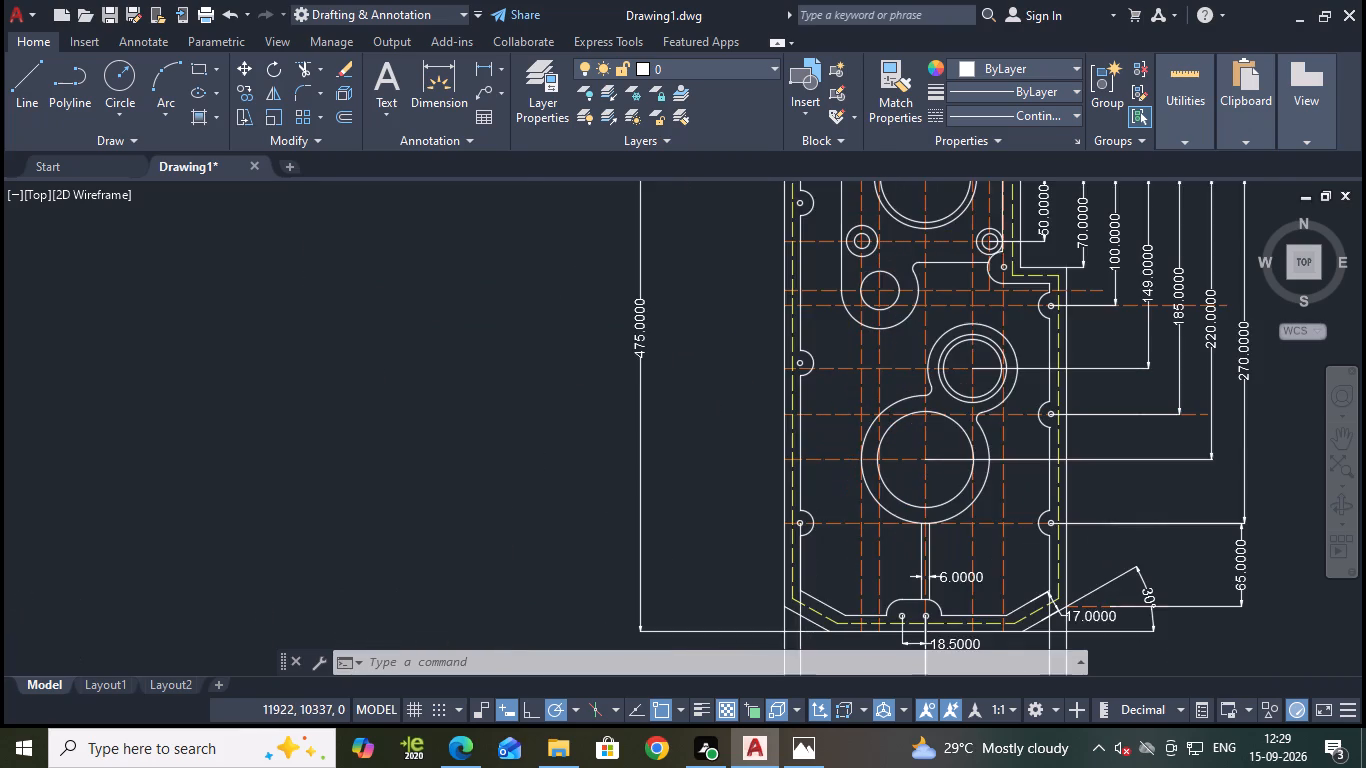
middle_drag(715, 519, 598, 377)
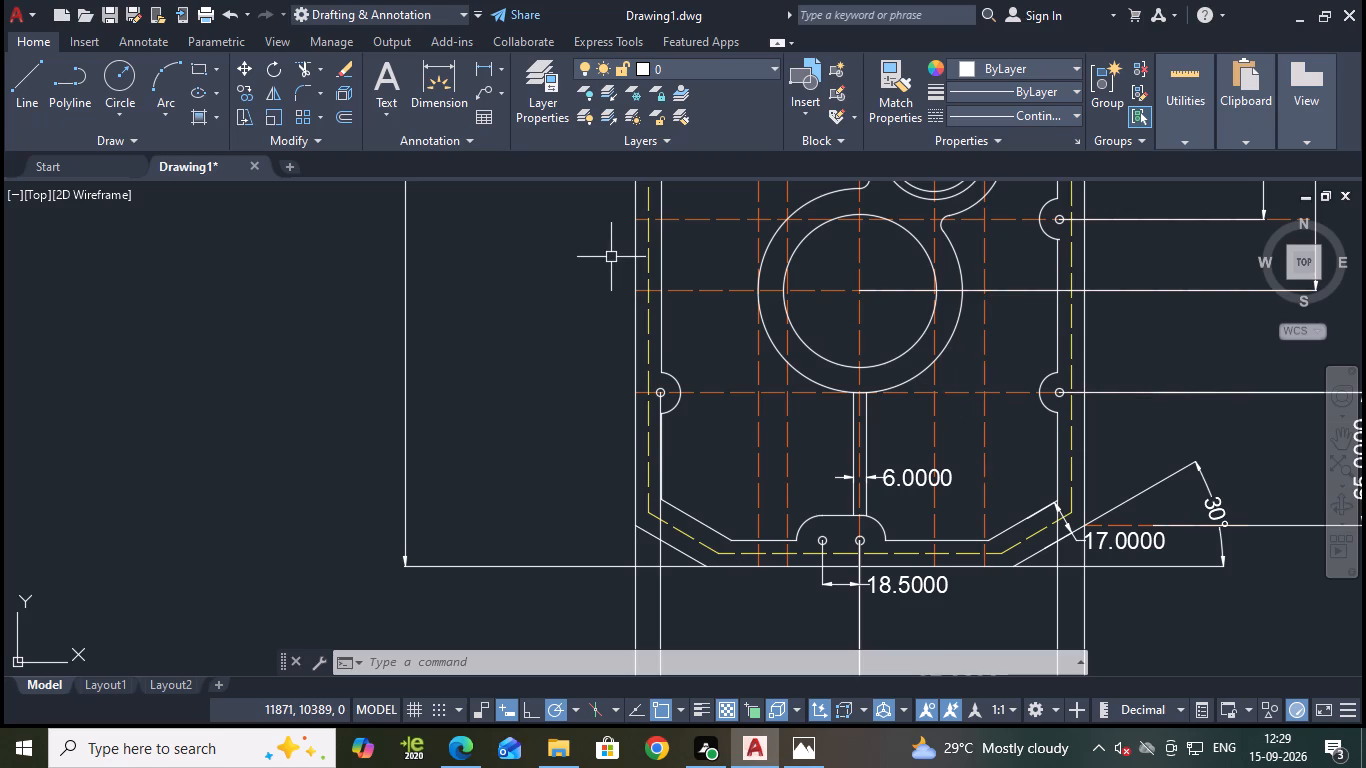
scroll(604, 256, down, 1)
middle_drag(584, 270, 658, 533)
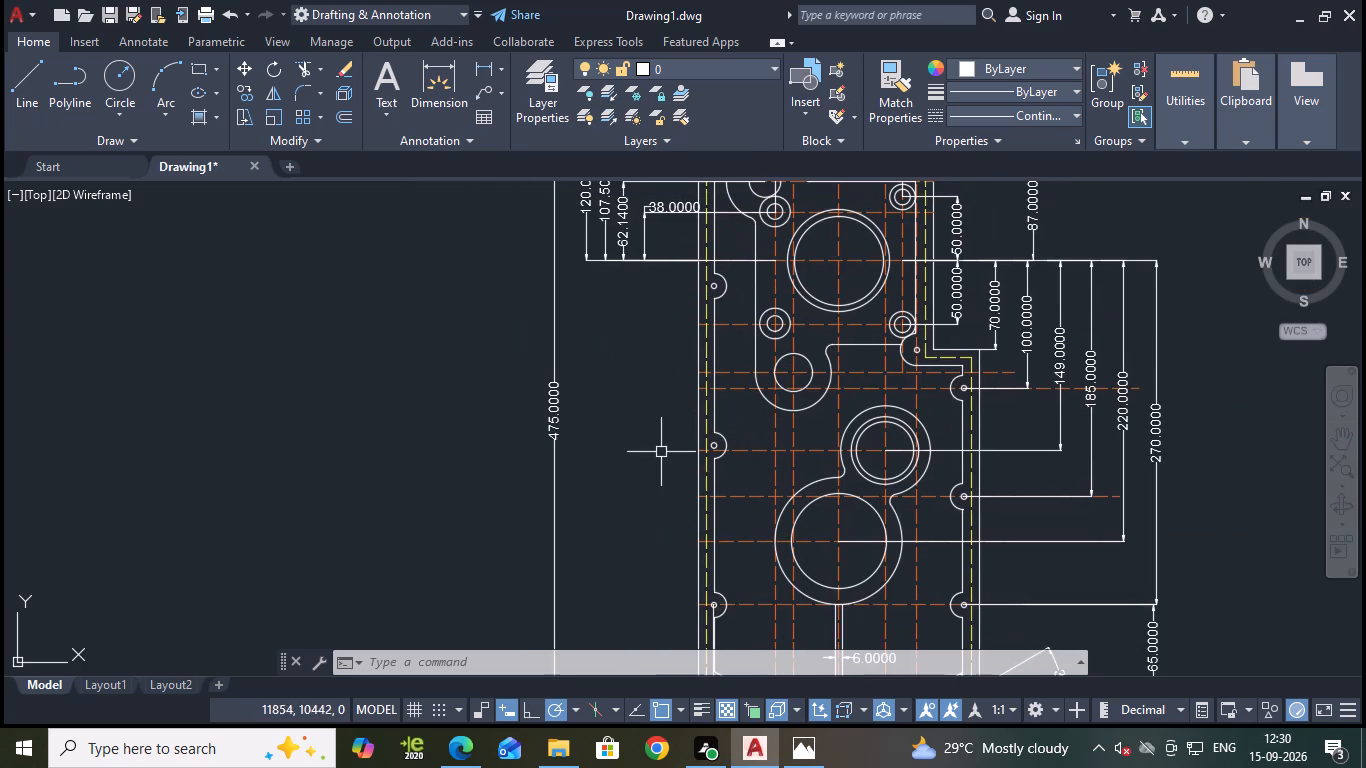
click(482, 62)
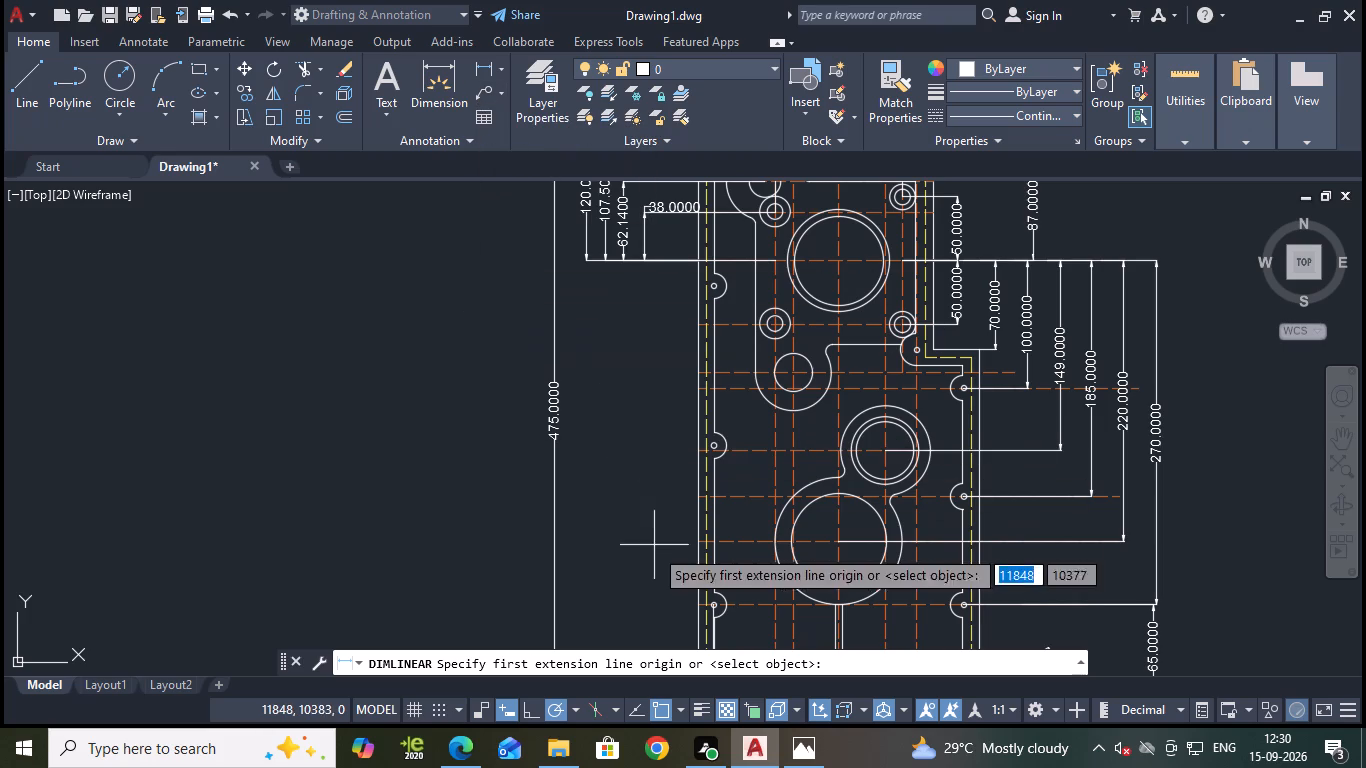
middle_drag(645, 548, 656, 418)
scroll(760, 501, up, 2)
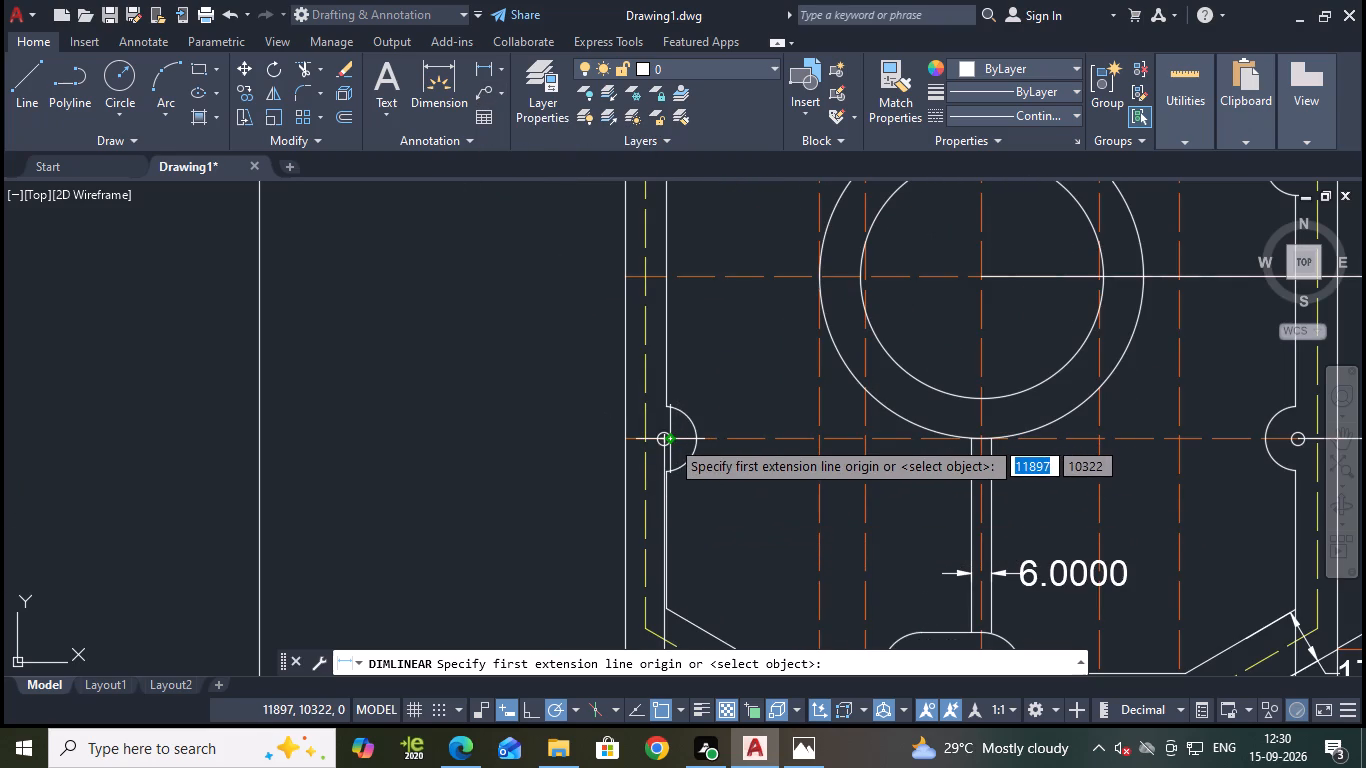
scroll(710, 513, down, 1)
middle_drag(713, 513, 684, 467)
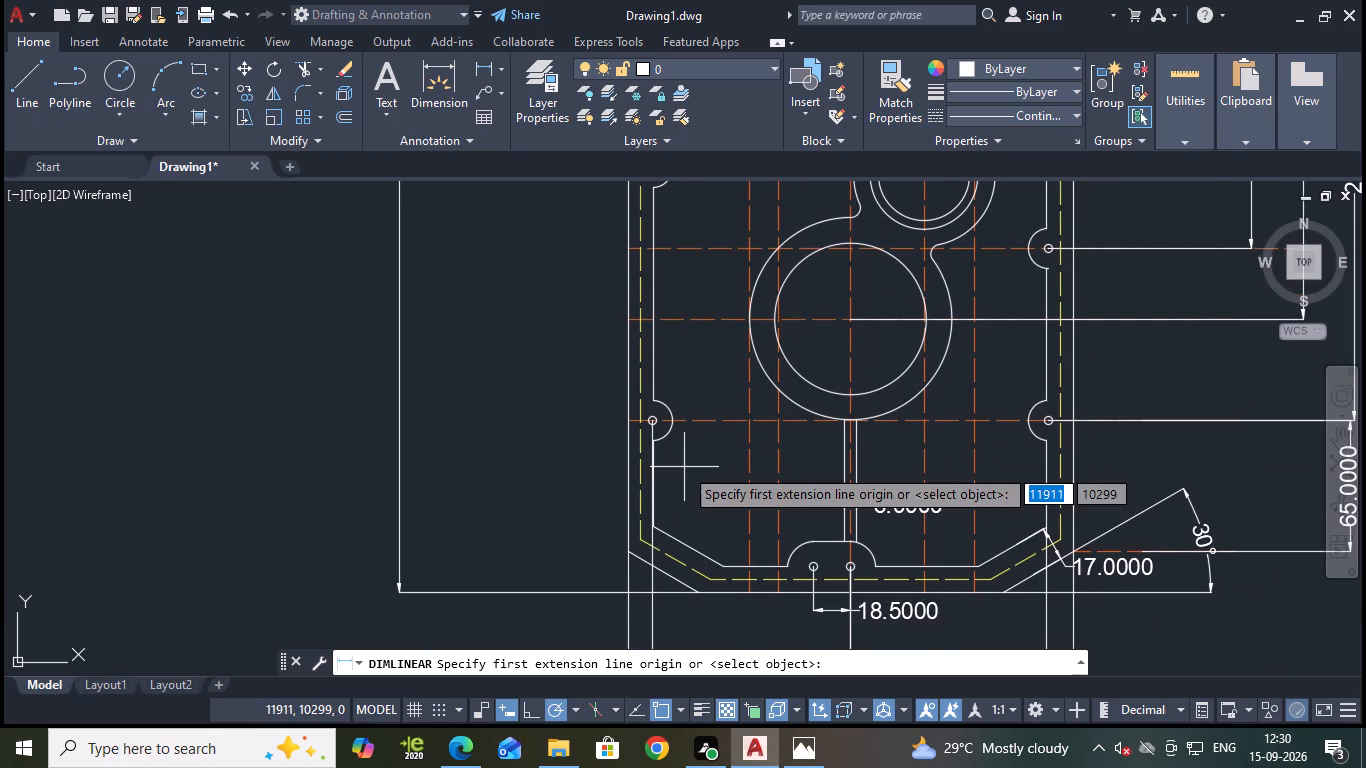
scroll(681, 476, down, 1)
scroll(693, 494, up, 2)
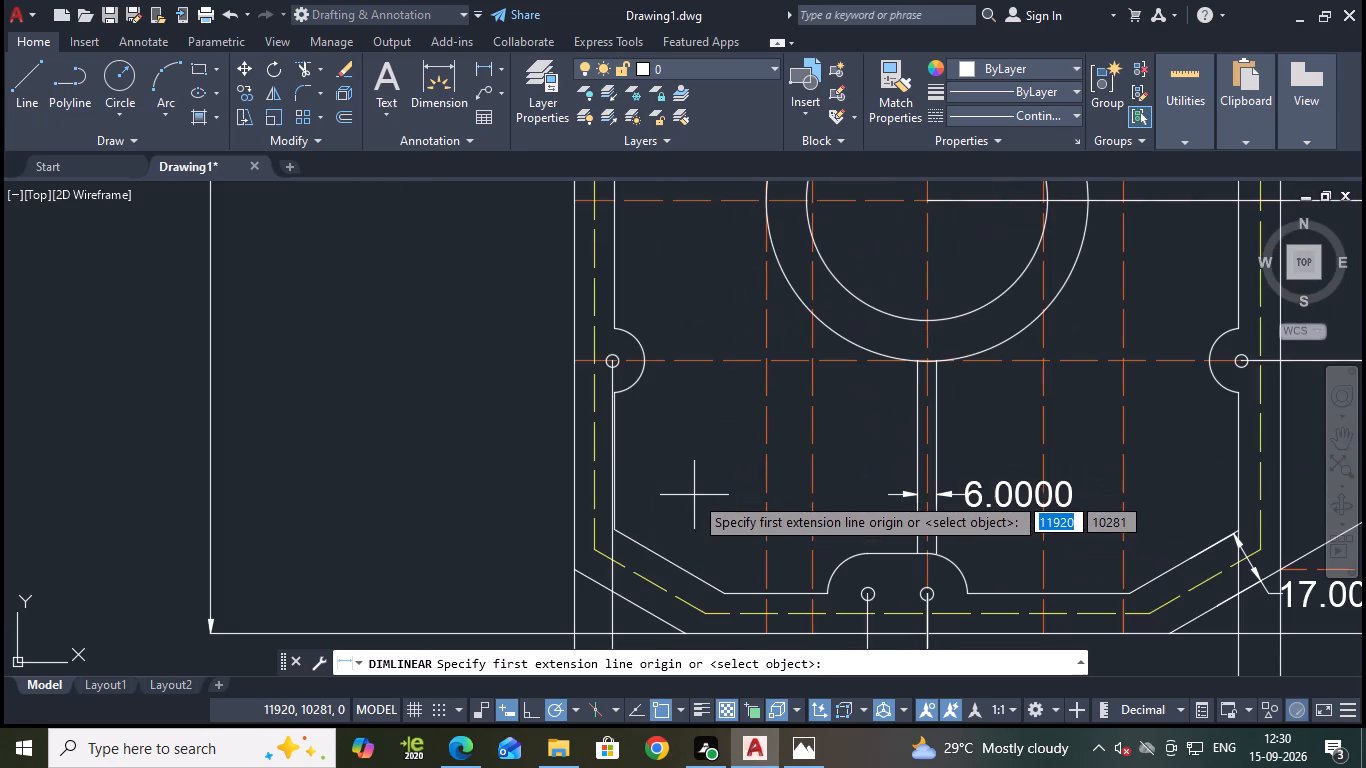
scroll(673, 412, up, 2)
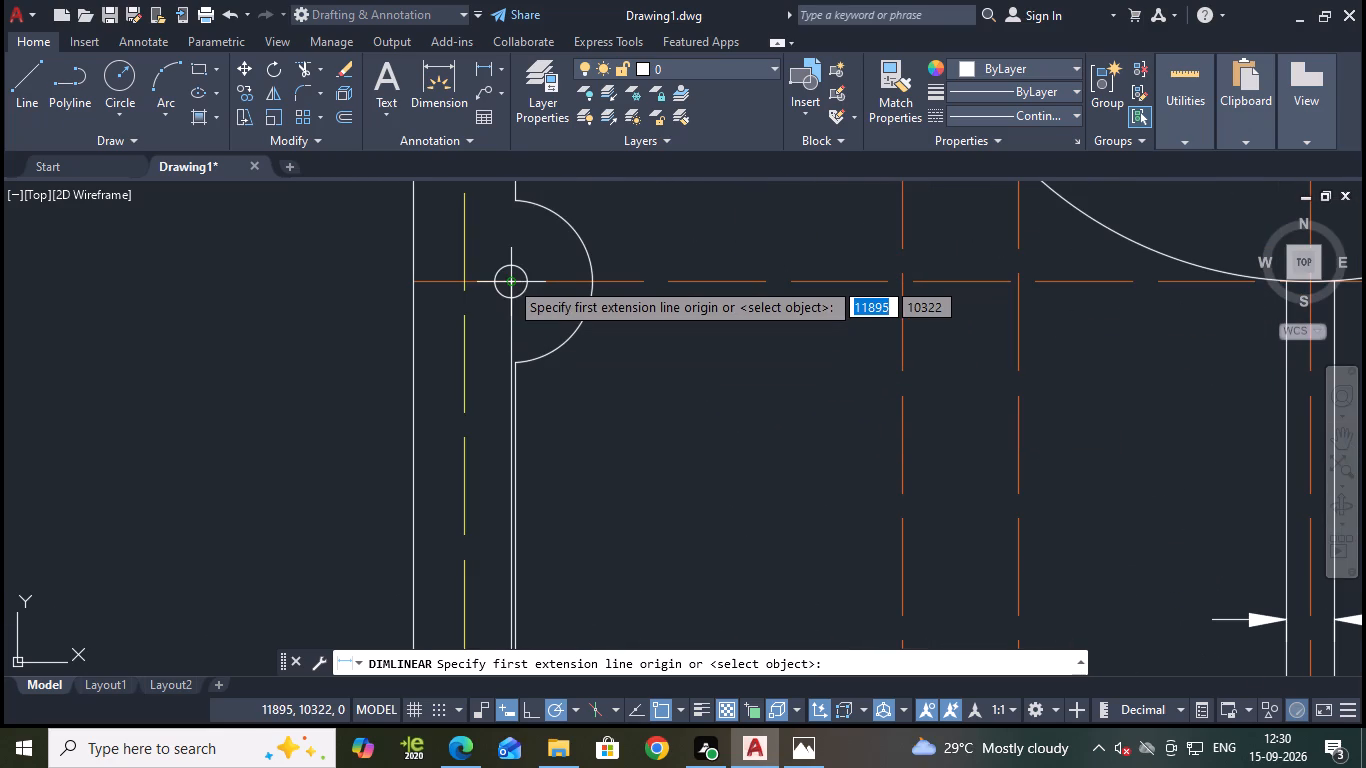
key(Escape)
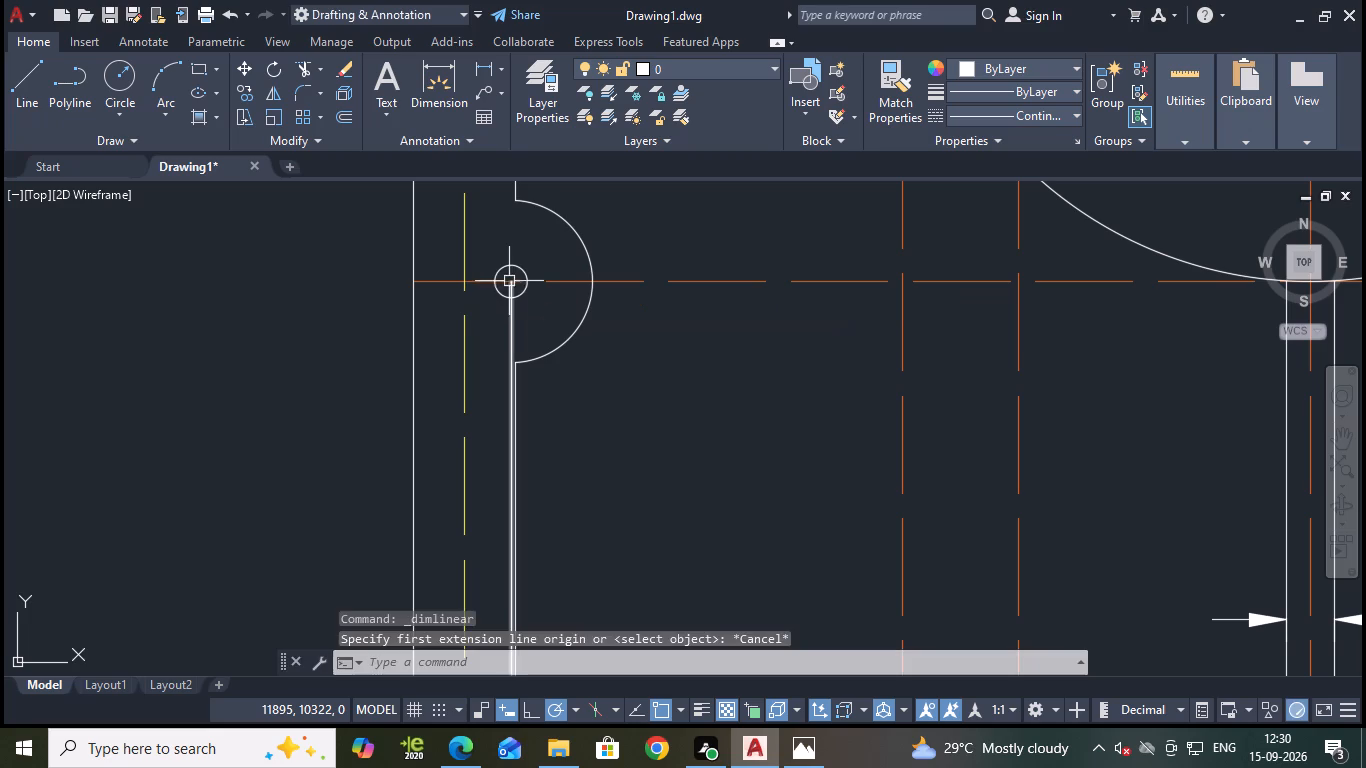
Change the linetype of the 98 horizontal dimension below the plate to the dashed ACAD_ISO02W100.
click(512, 319)
click(1020, 109)
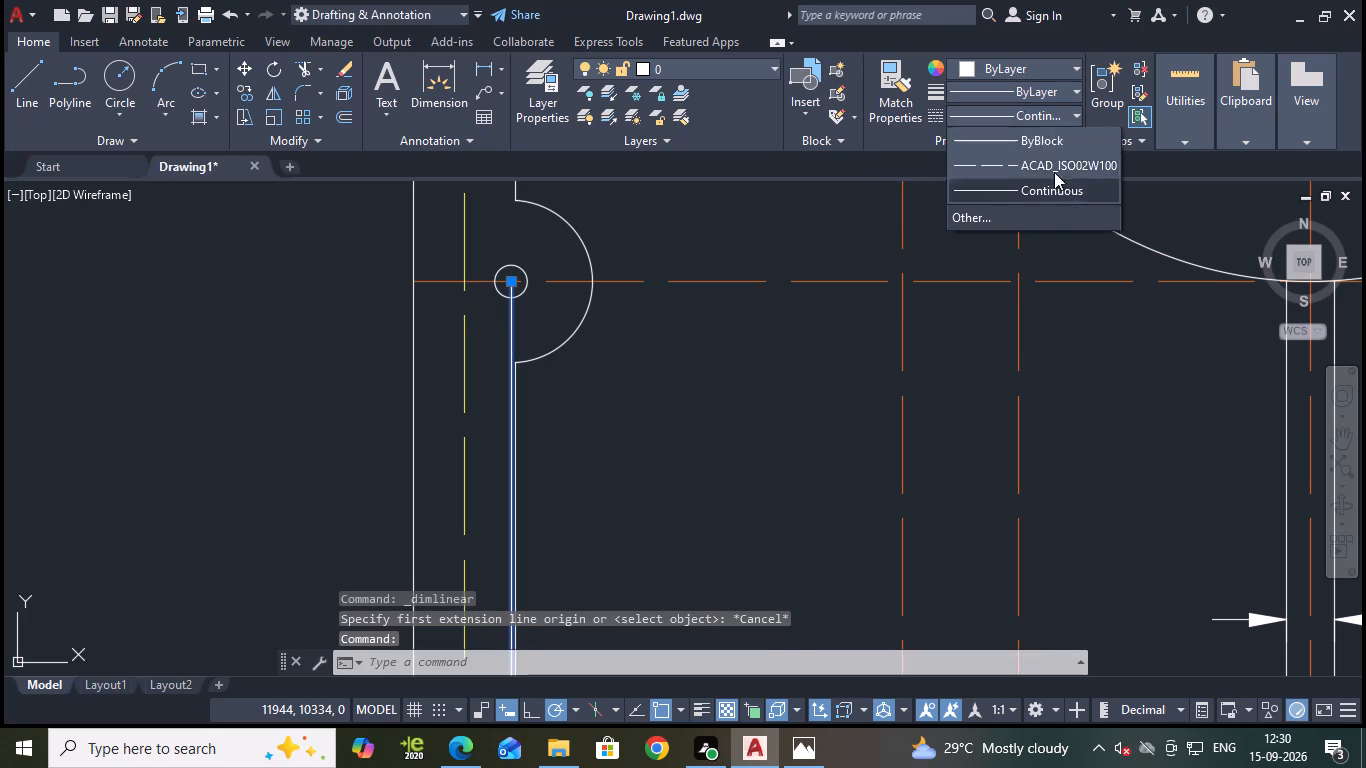
click(1059, 196)
key(Escape)
Add a vertical linear dimension from the lowest left-edge hole's centre up to the large upper bore's horizontal centreline, just inside the 475 dimension.
scroll(744, 440, down, 2)
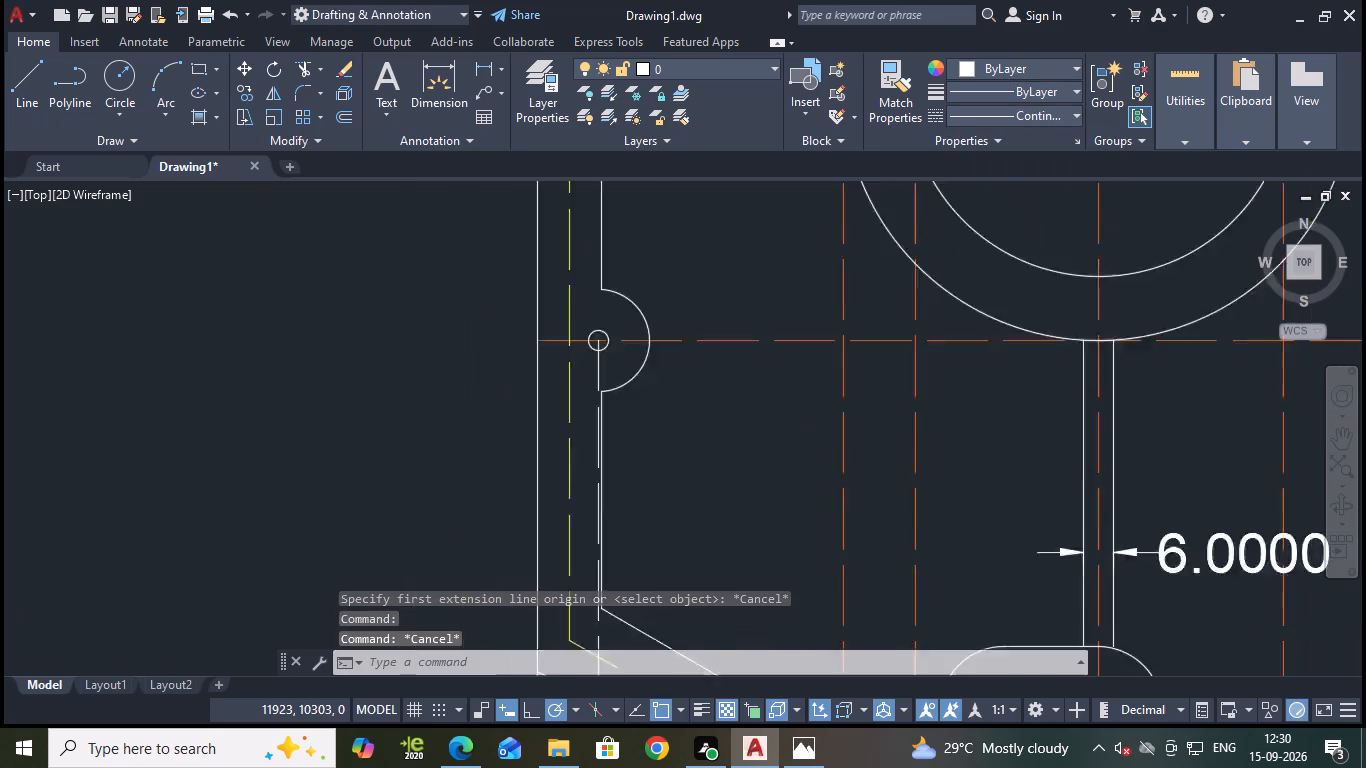
middle_drag(761, 458, 760, 382)
scroll(746, 394, down, 1)
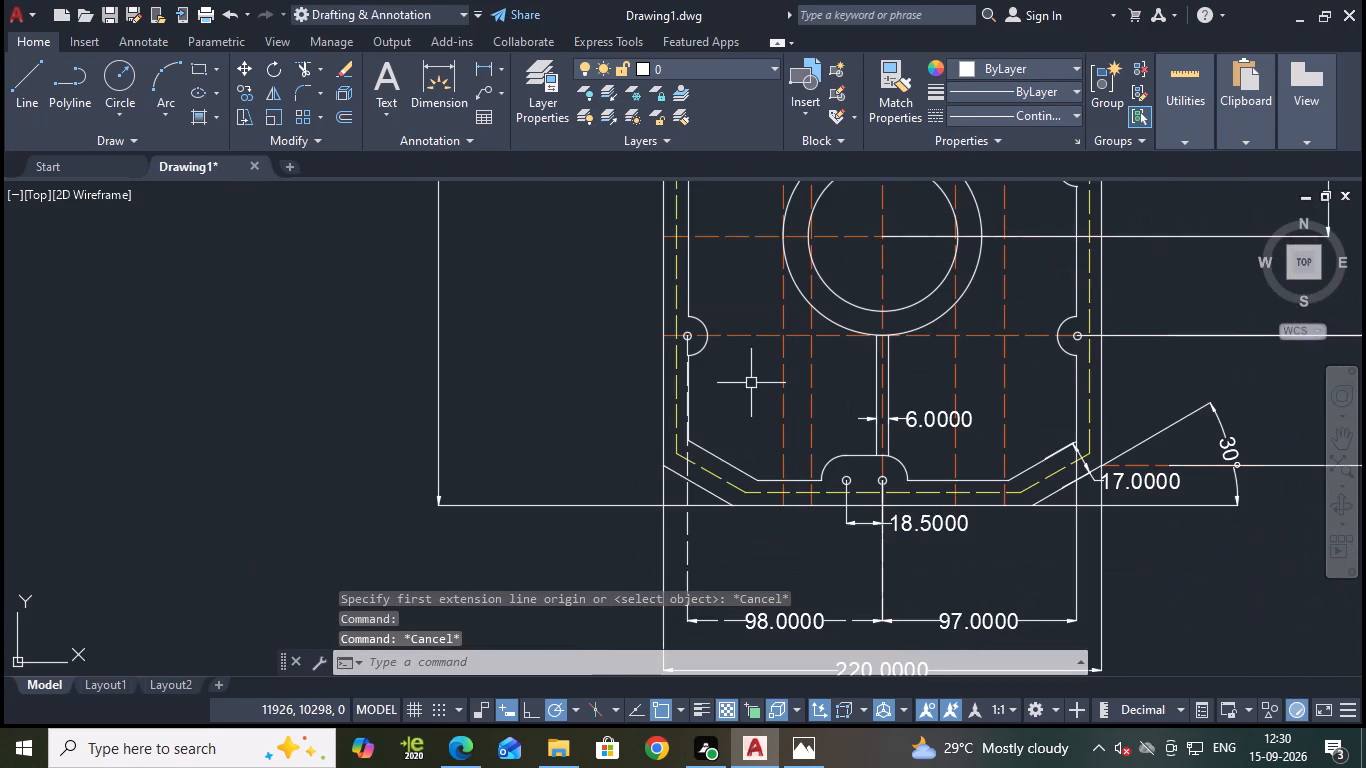
middle_drag(751, 383, 741, 421)
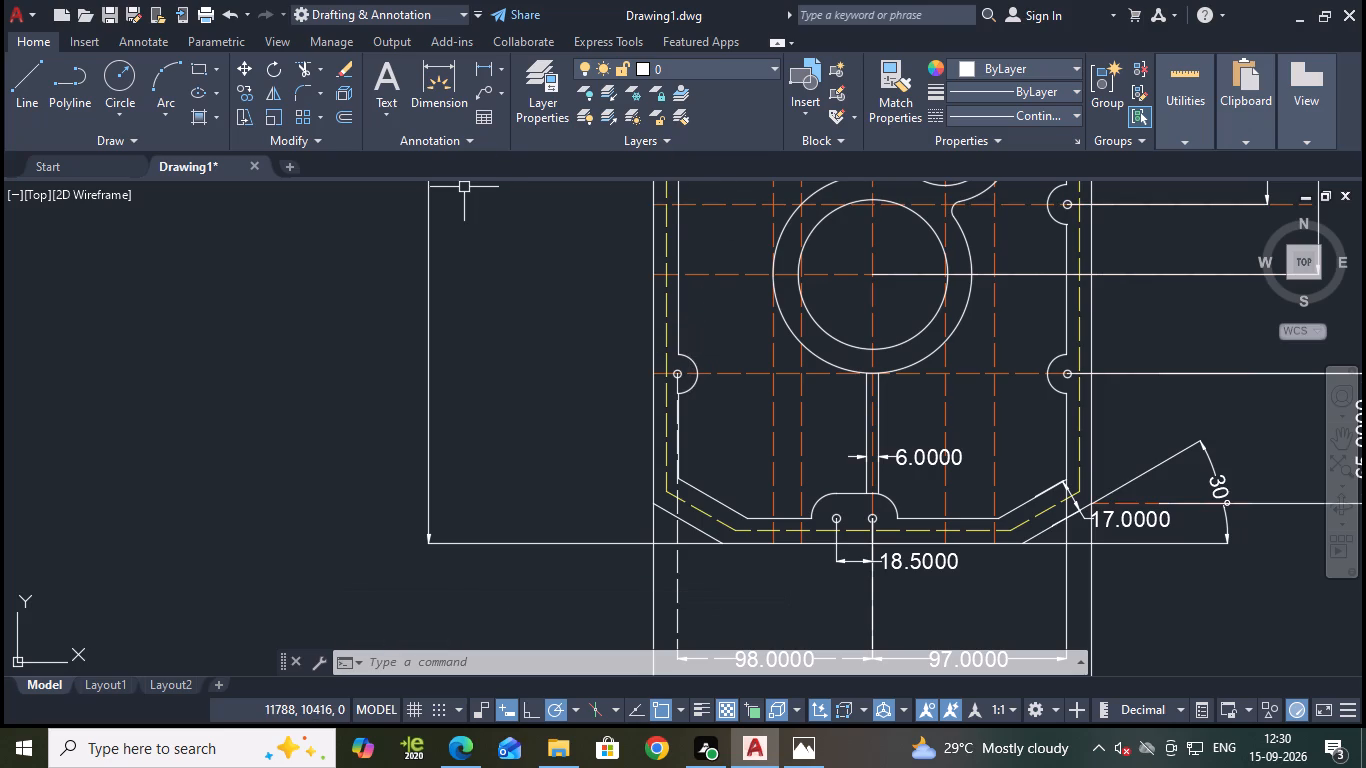
click(486, 65)
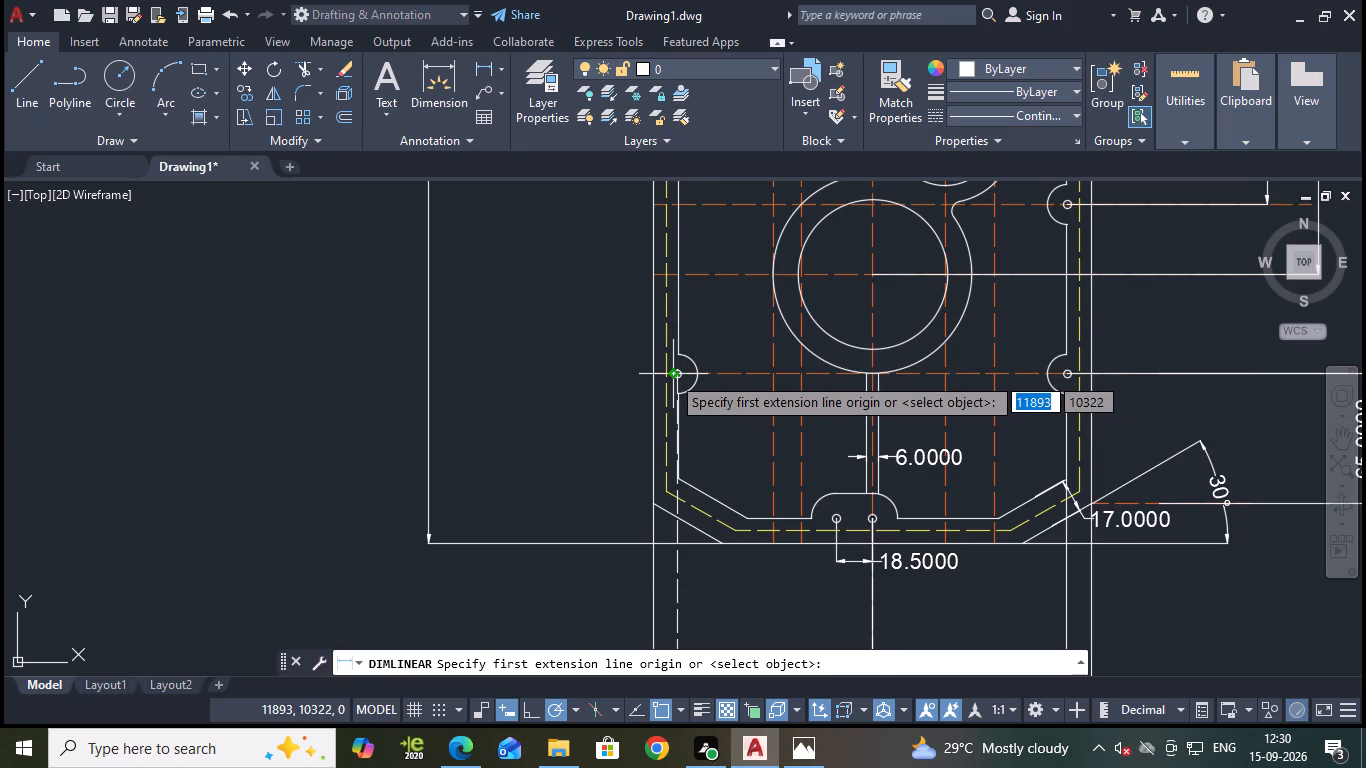
scroll(676, 370, up, 2)
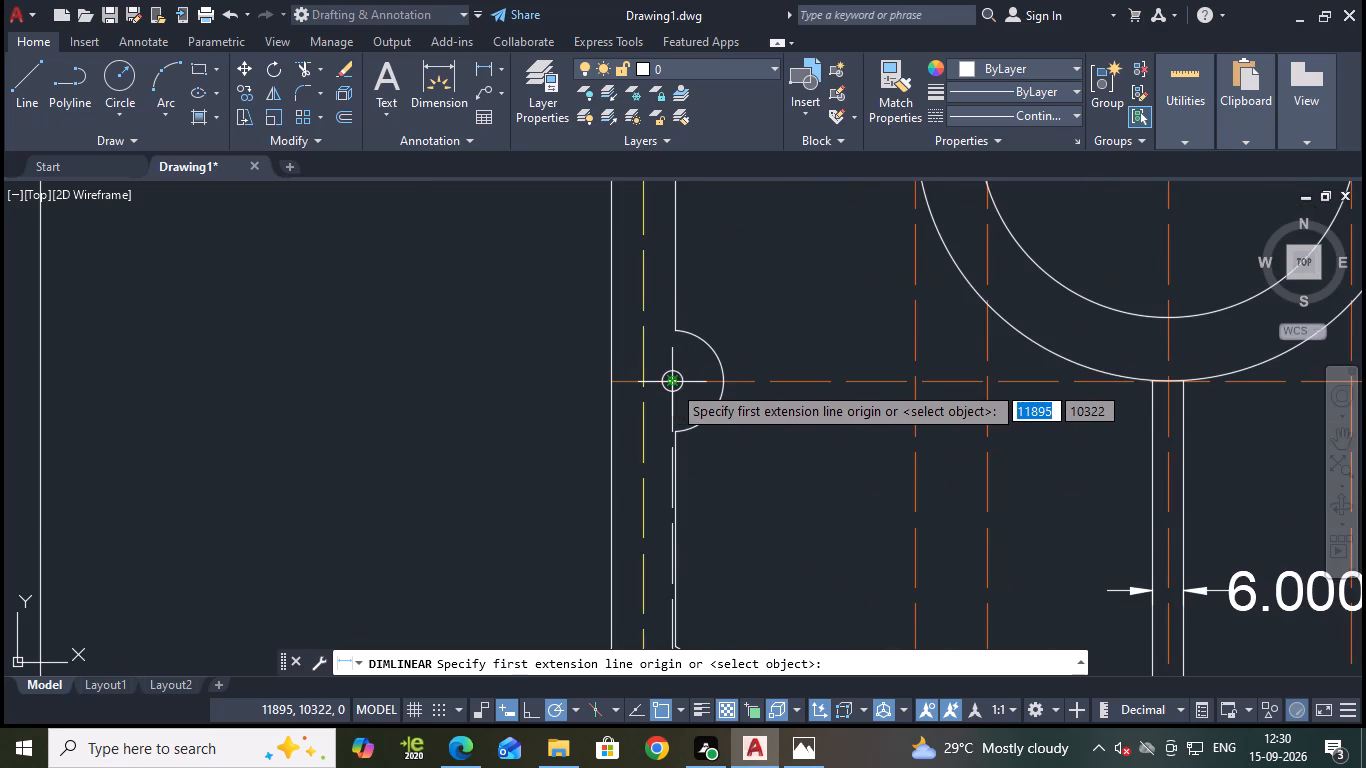
click(673, 384)
scroll(671, 330, down, 3)
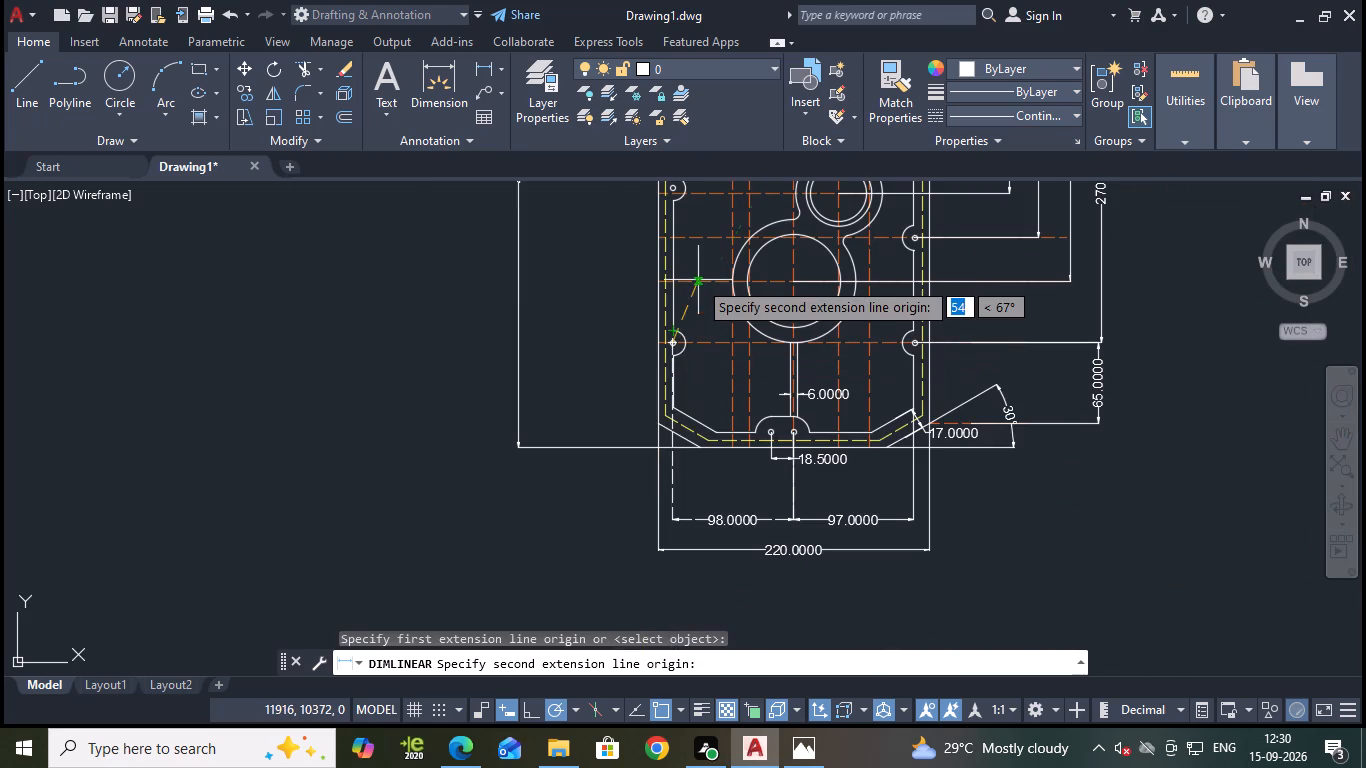
middle_drag(638, 282, 634, 487)
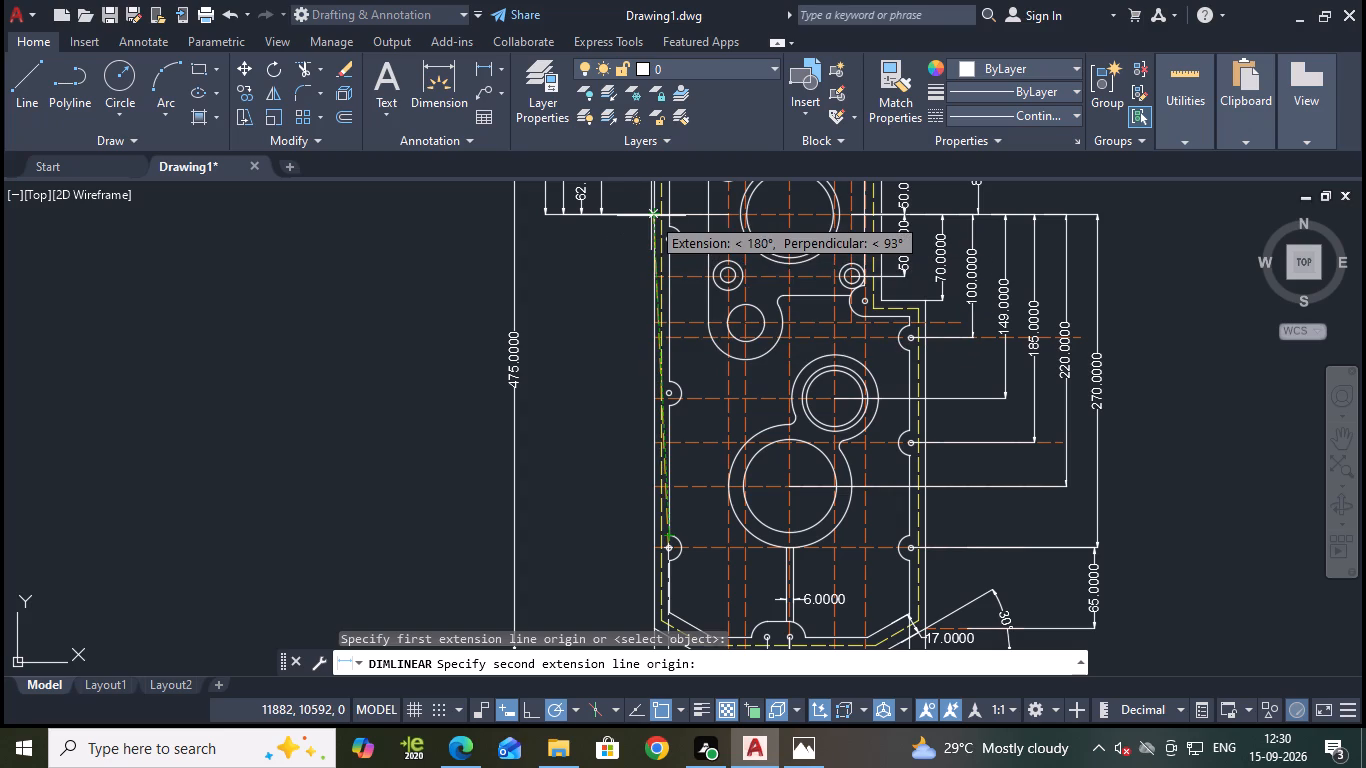
scroll(649, 225, up, 2)
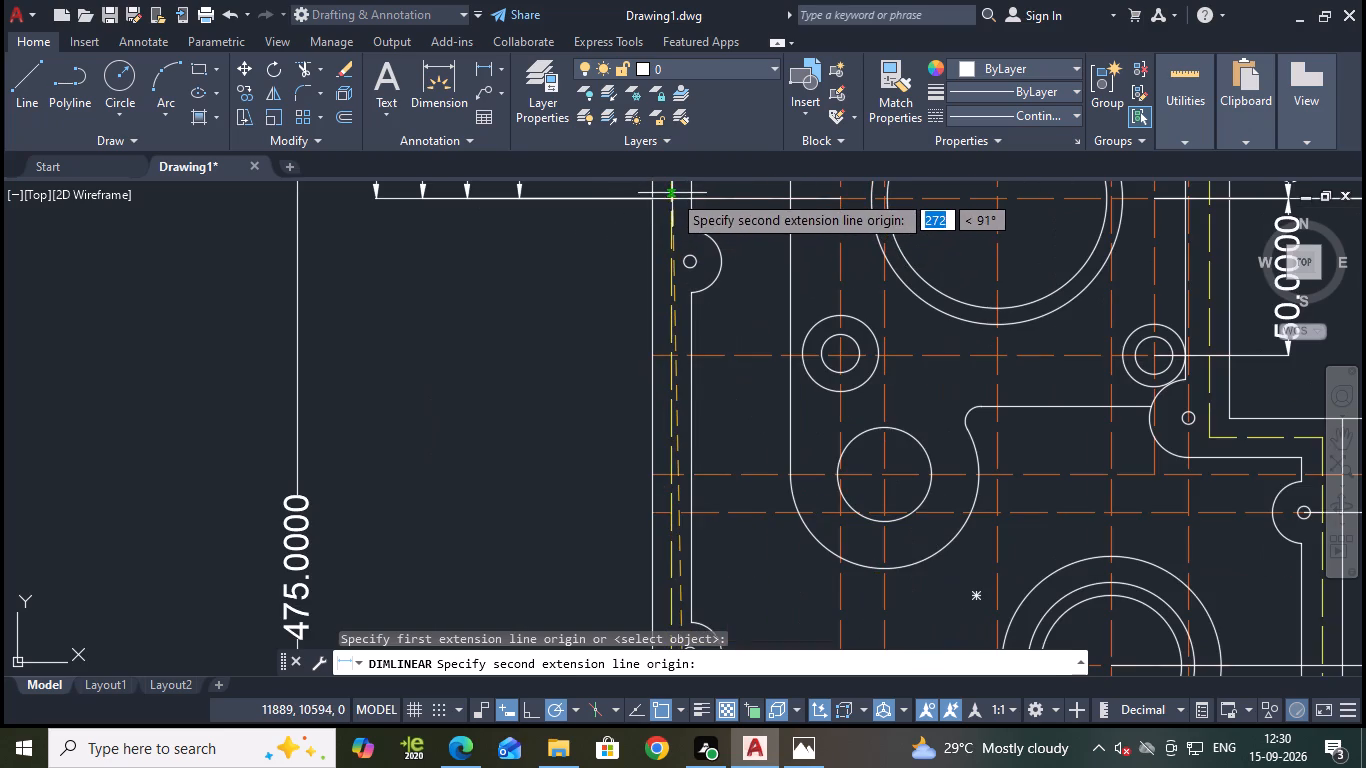
click(670, 200)
middle_drag(552, 265, 647, 200)
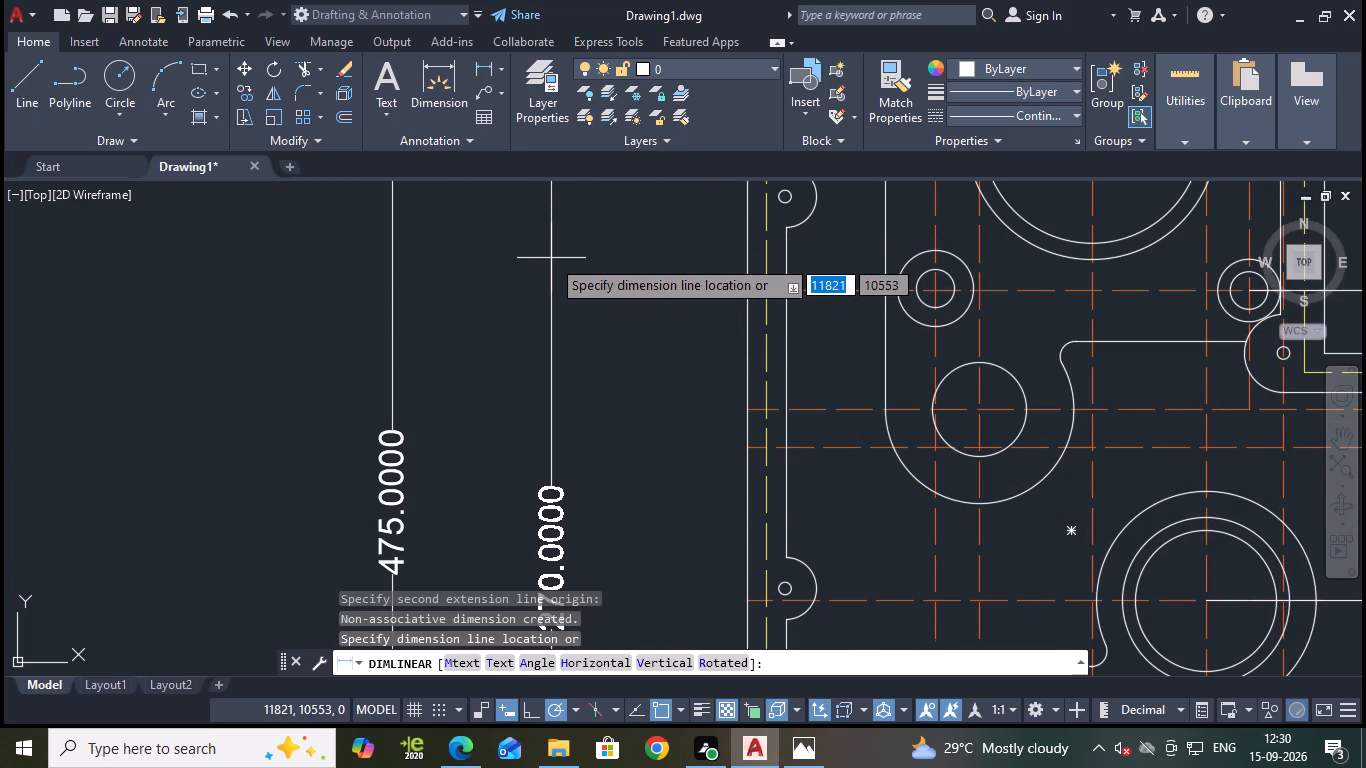
scroll(528, 232, down, 1)
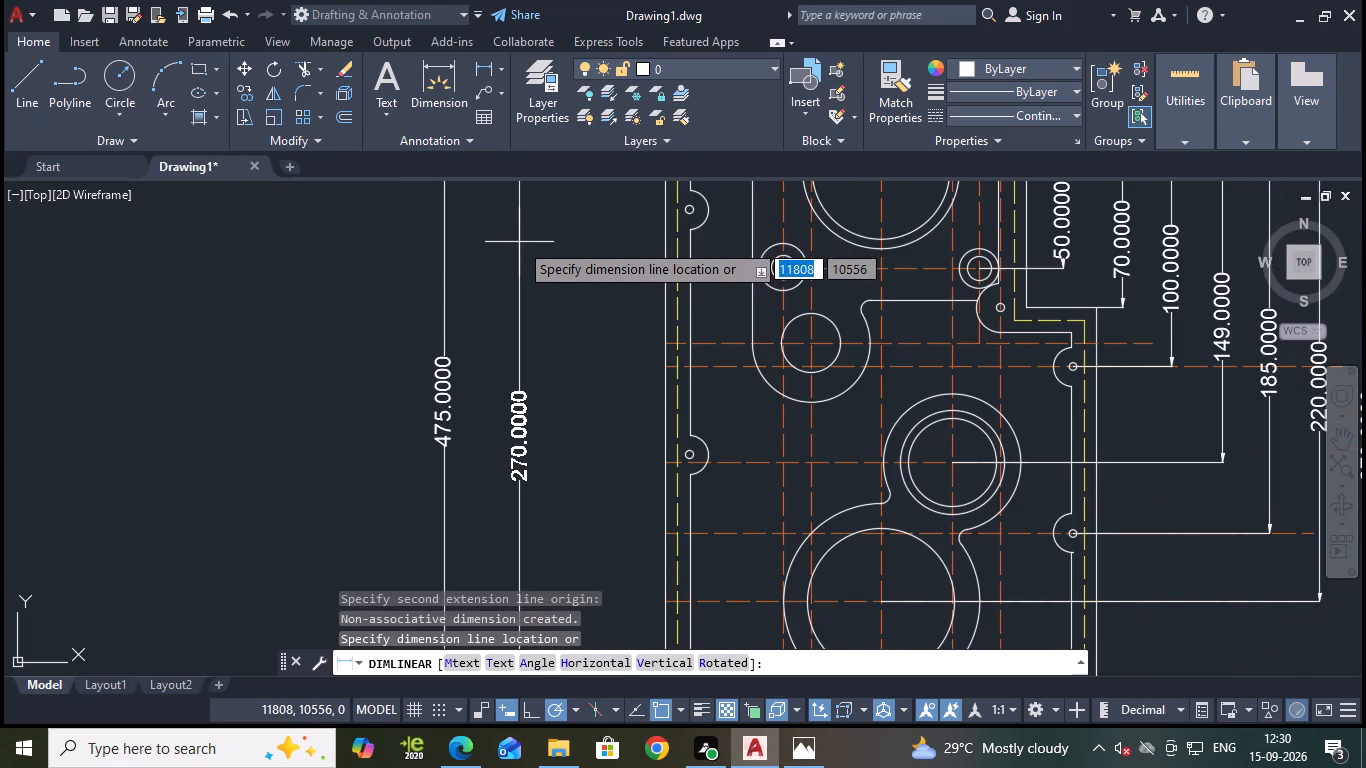
scroll(519, 242, down, 1)
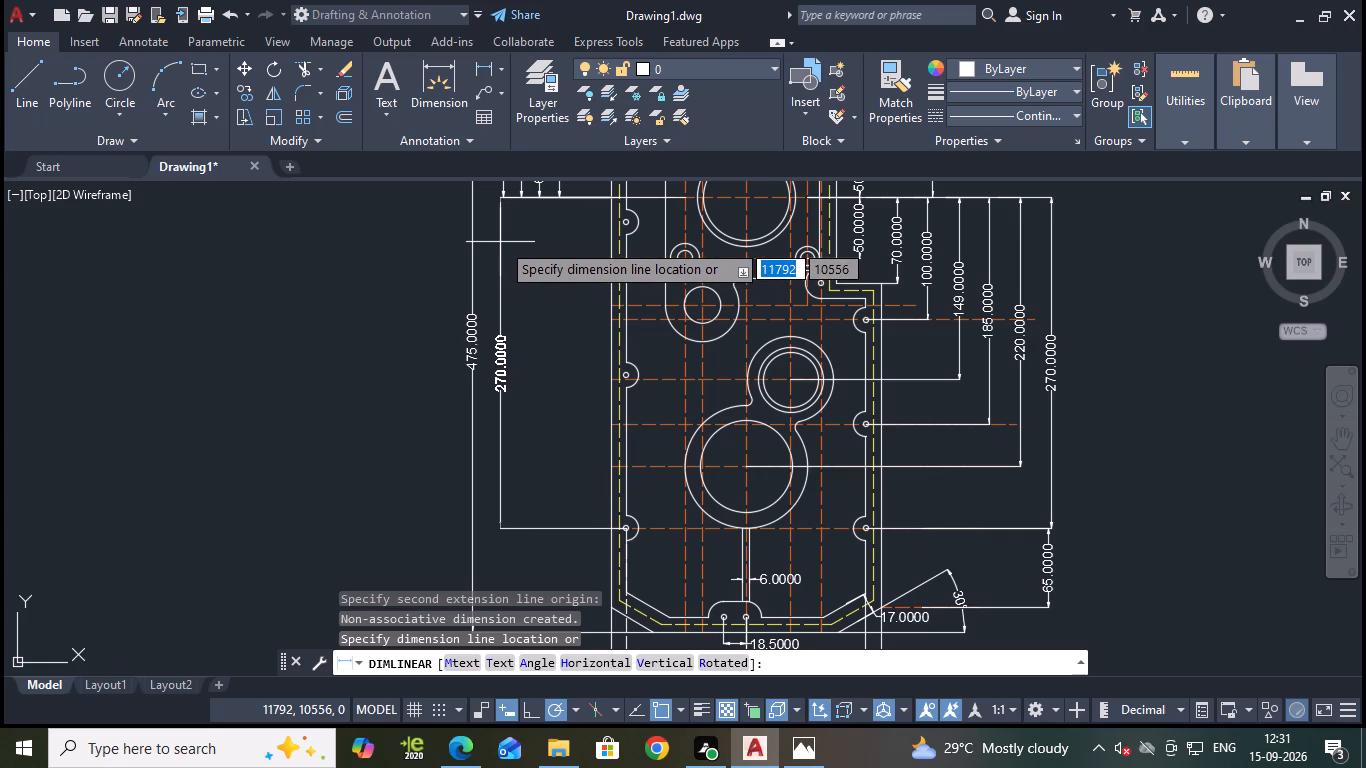
click(502, 242)
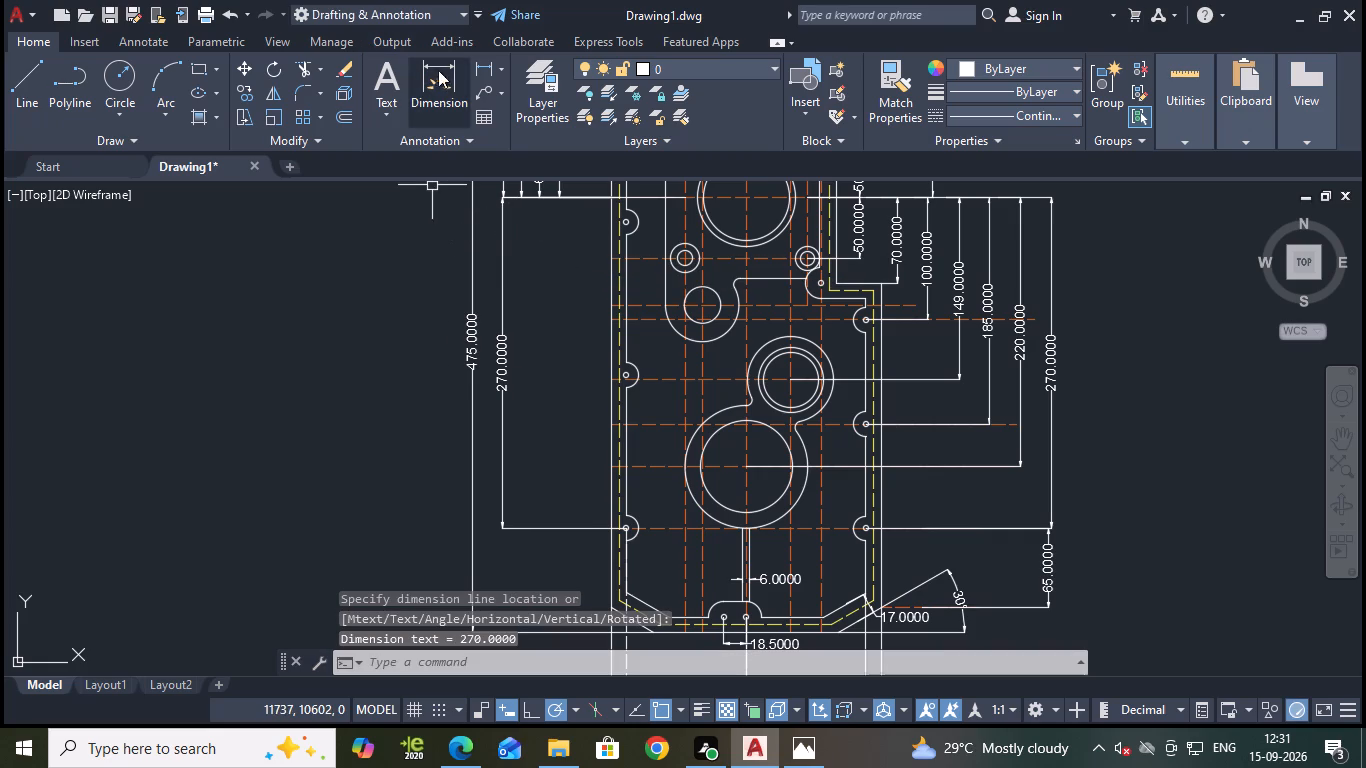
Add a vertical linear dimension from the large upper bore's horizontal centreline down to the middle left-edge hole's centre, inside the 270 dimension.
click(475, 69)
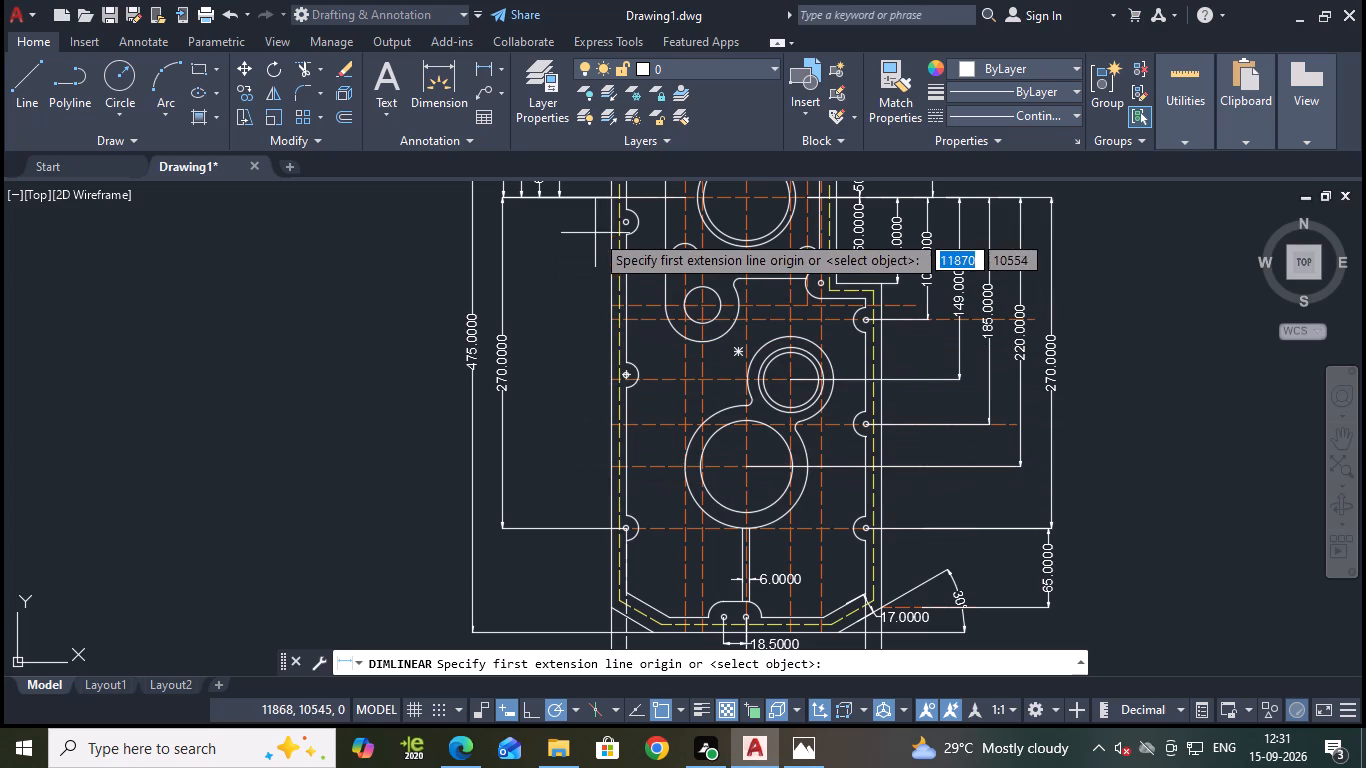
click(598, 195)
scroll(622, 374, up, 2)
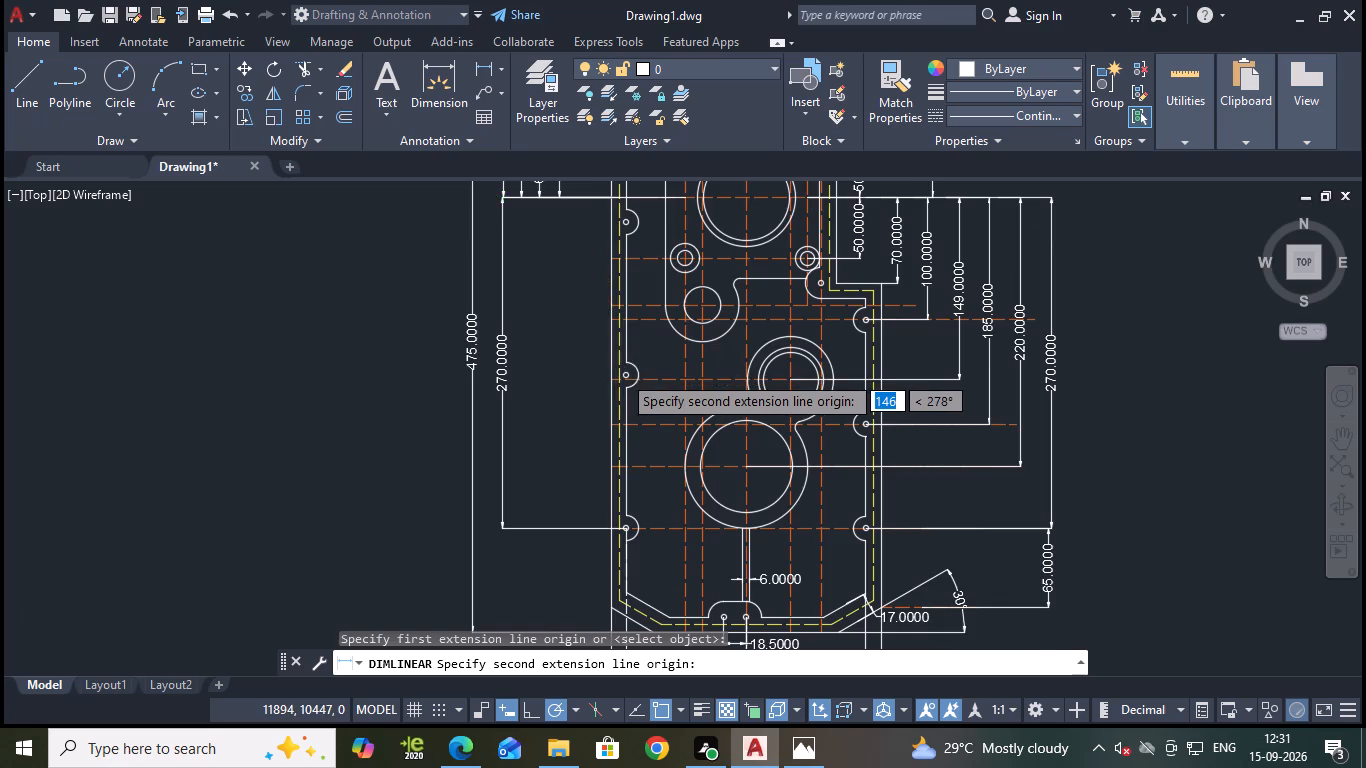
click(621, 376)
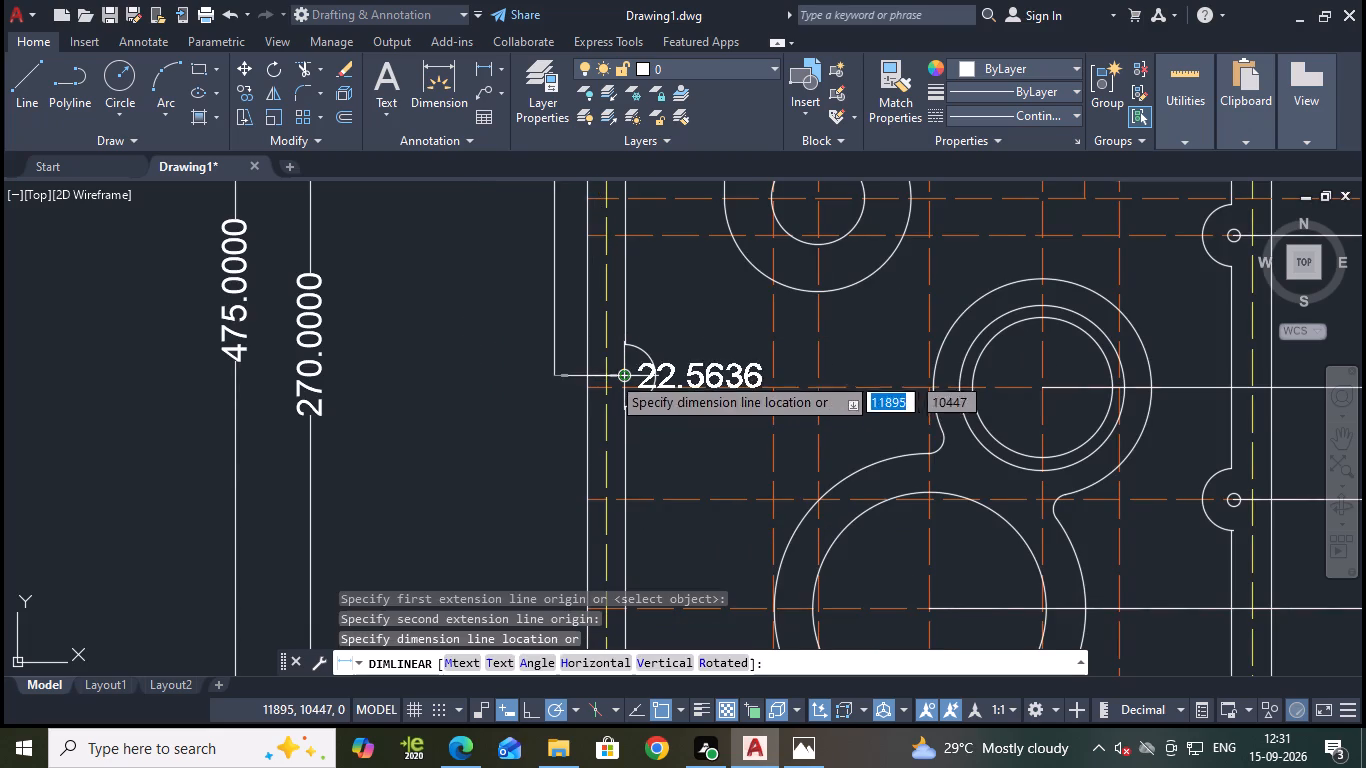
click(357, 373)
Add a vertical linear dimension from the large upper bore's centreline to the left-edge hole just below it, placed close outside the plate.
scroll(499, 347, down, 1)
middle_drag(519, 328, 510, 397)
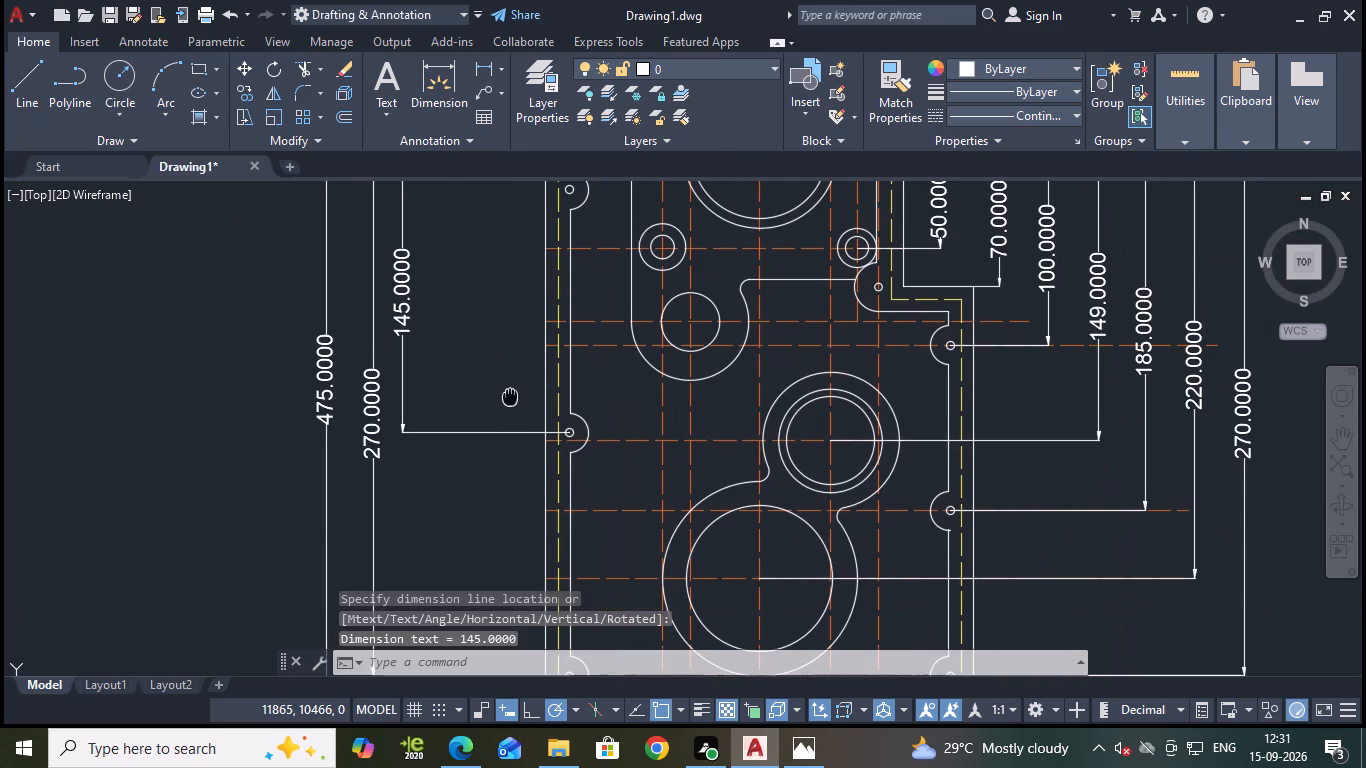
key(space)
middle_drag(500, 308, 508, 405)
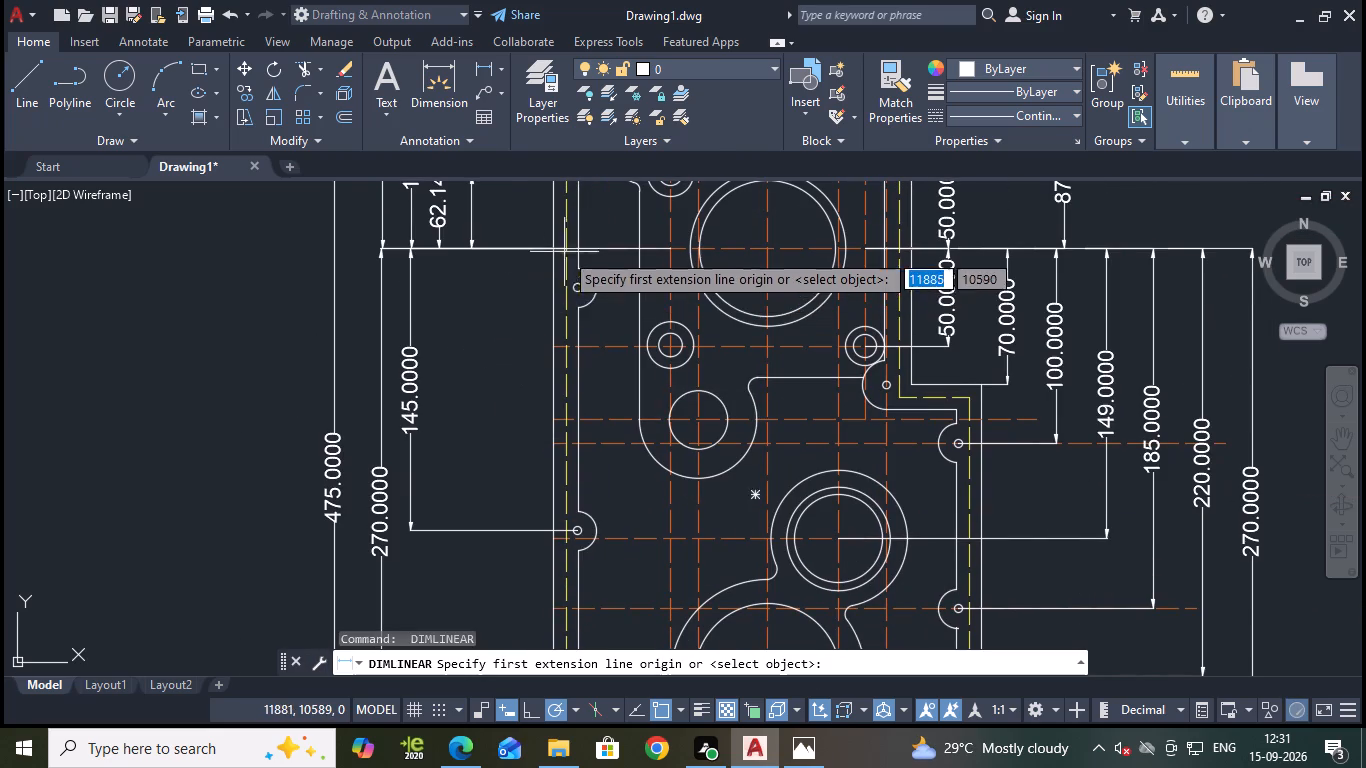
scroll(577, 287, up, 1)
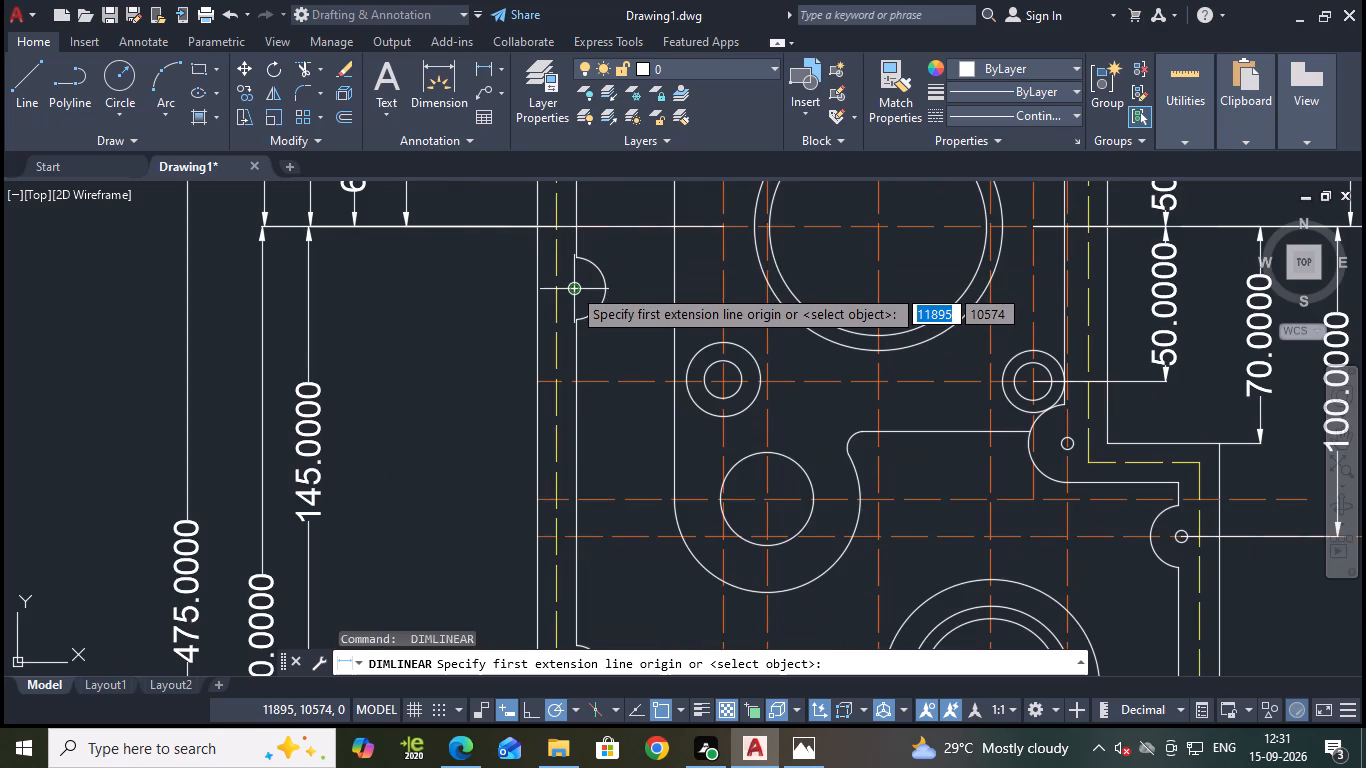
click(578, 228)
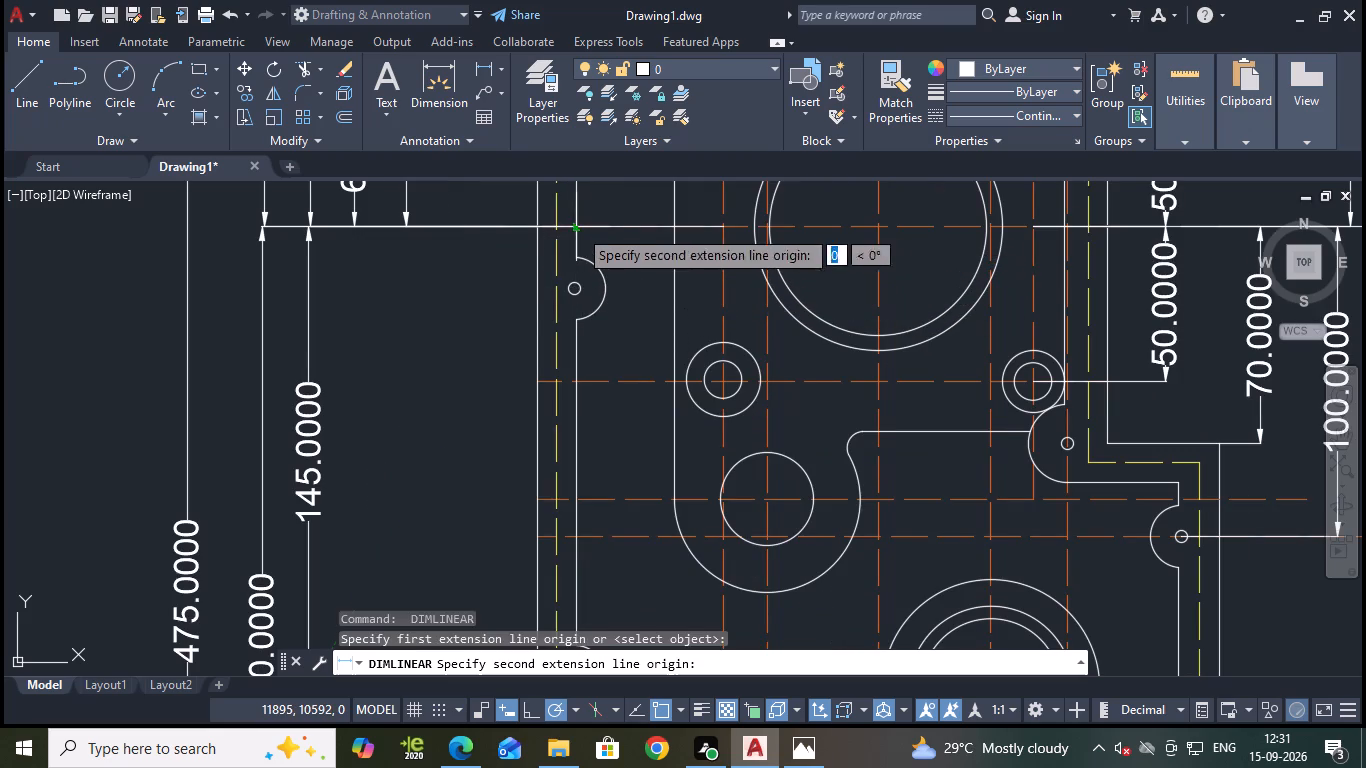
click(572, 289)
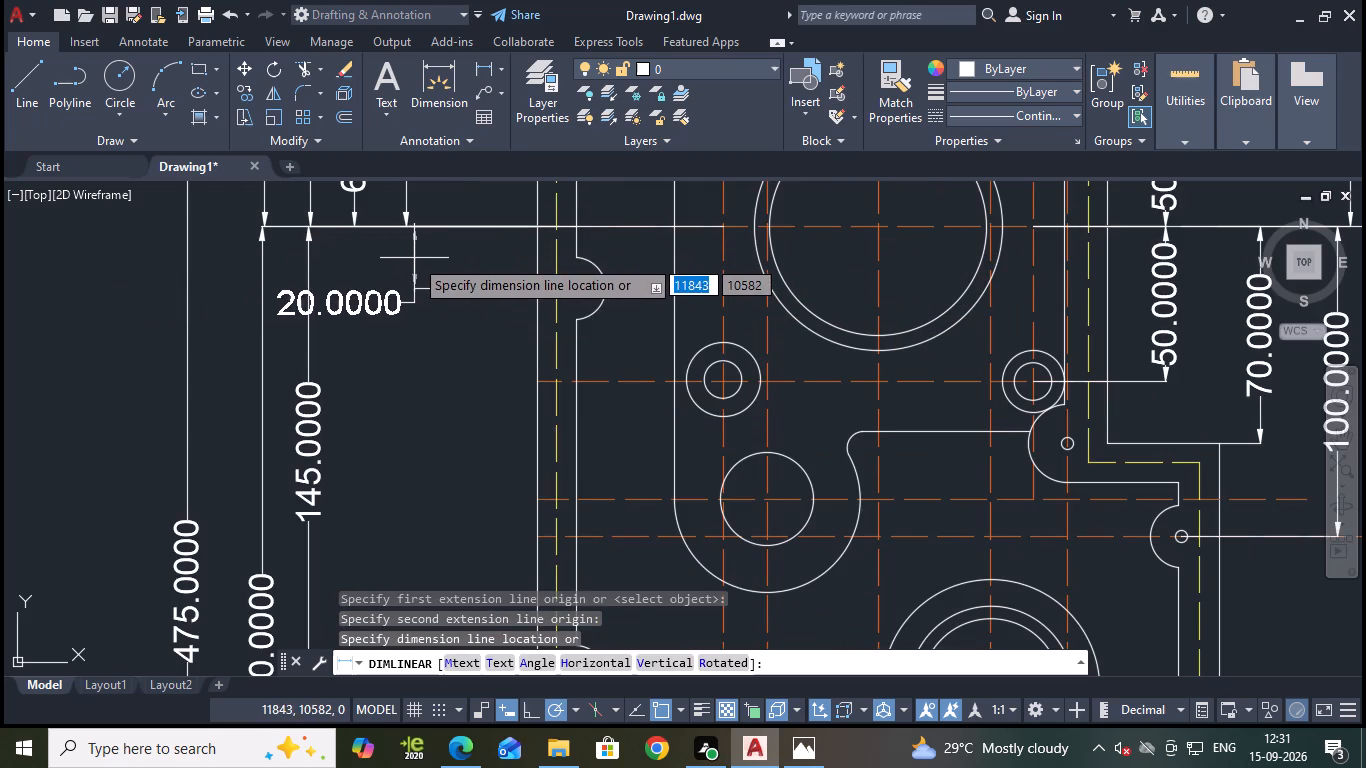
click(512, 273)
Save the drawing.
scroll(451, 408, down, 1)
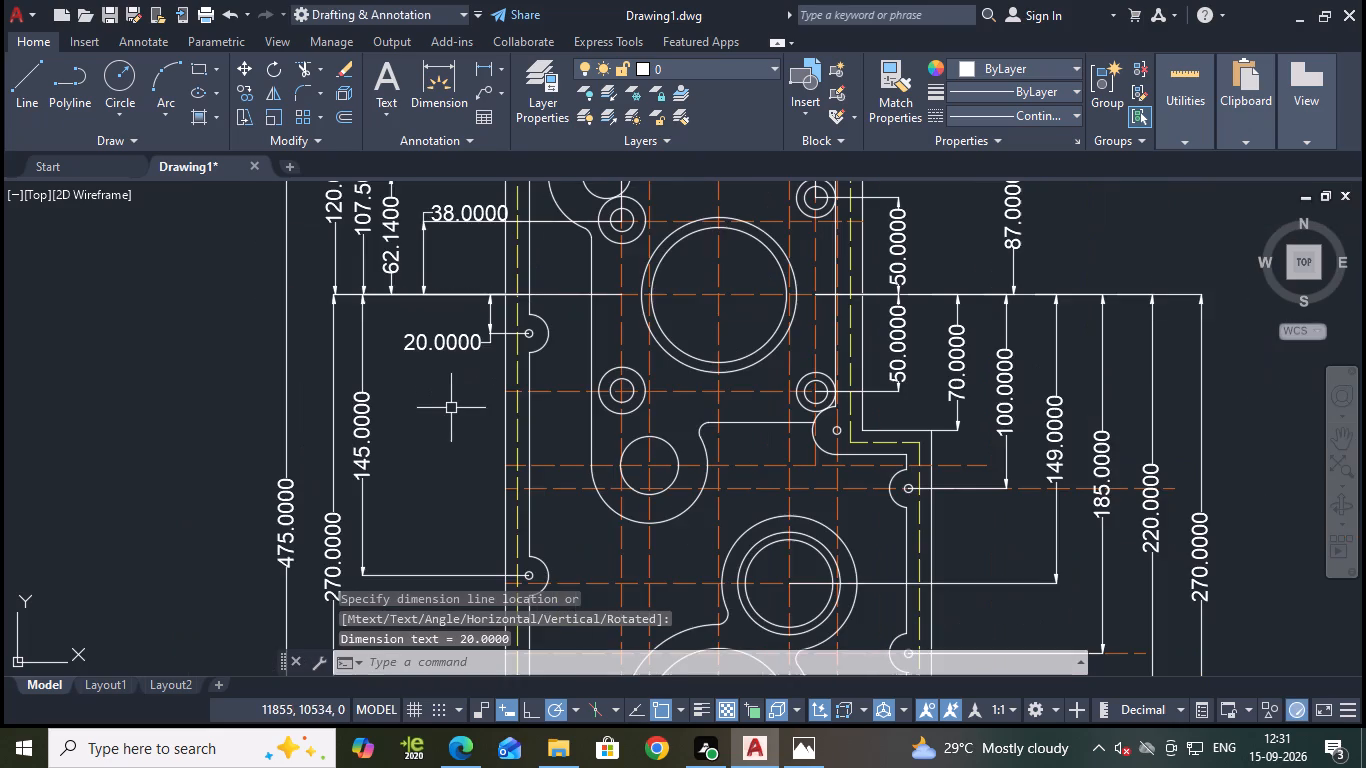
scroll(449, 418, down, 1)
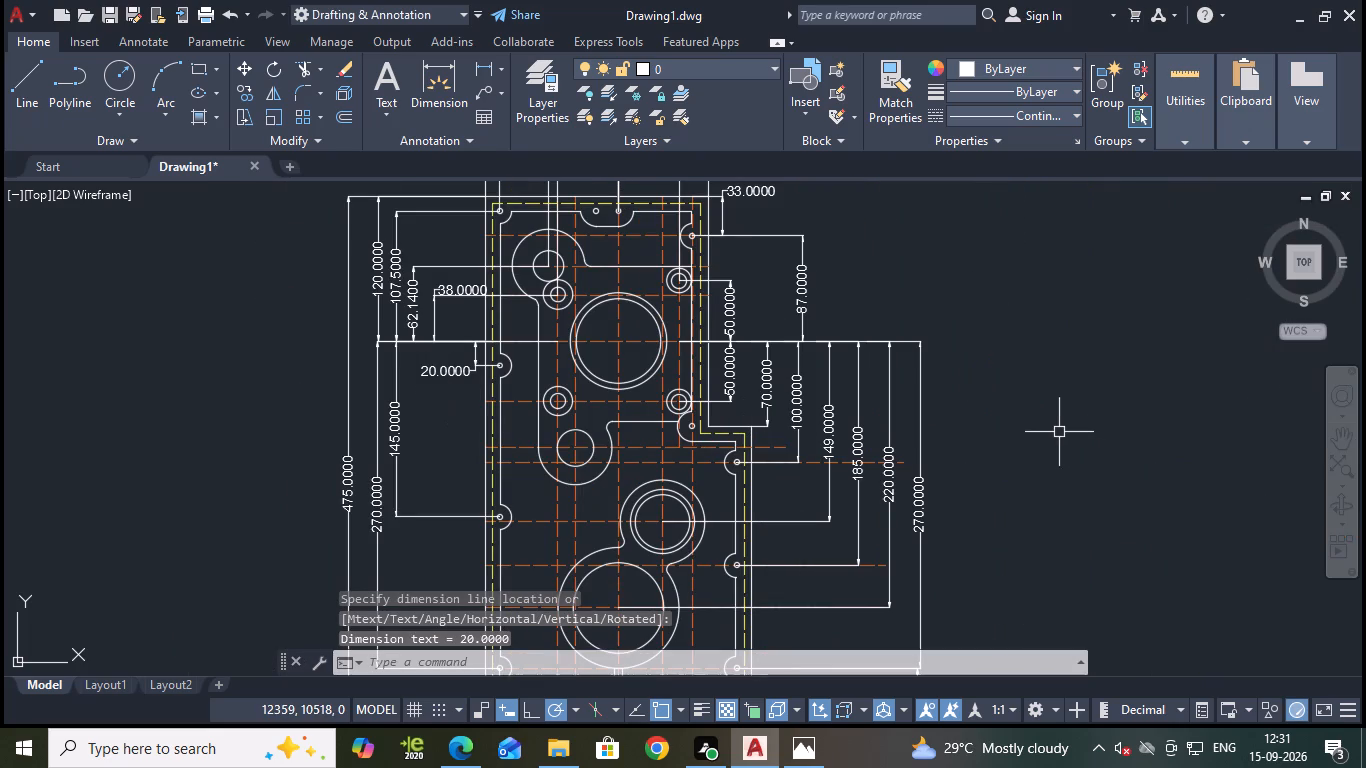
key(ctrl+s)
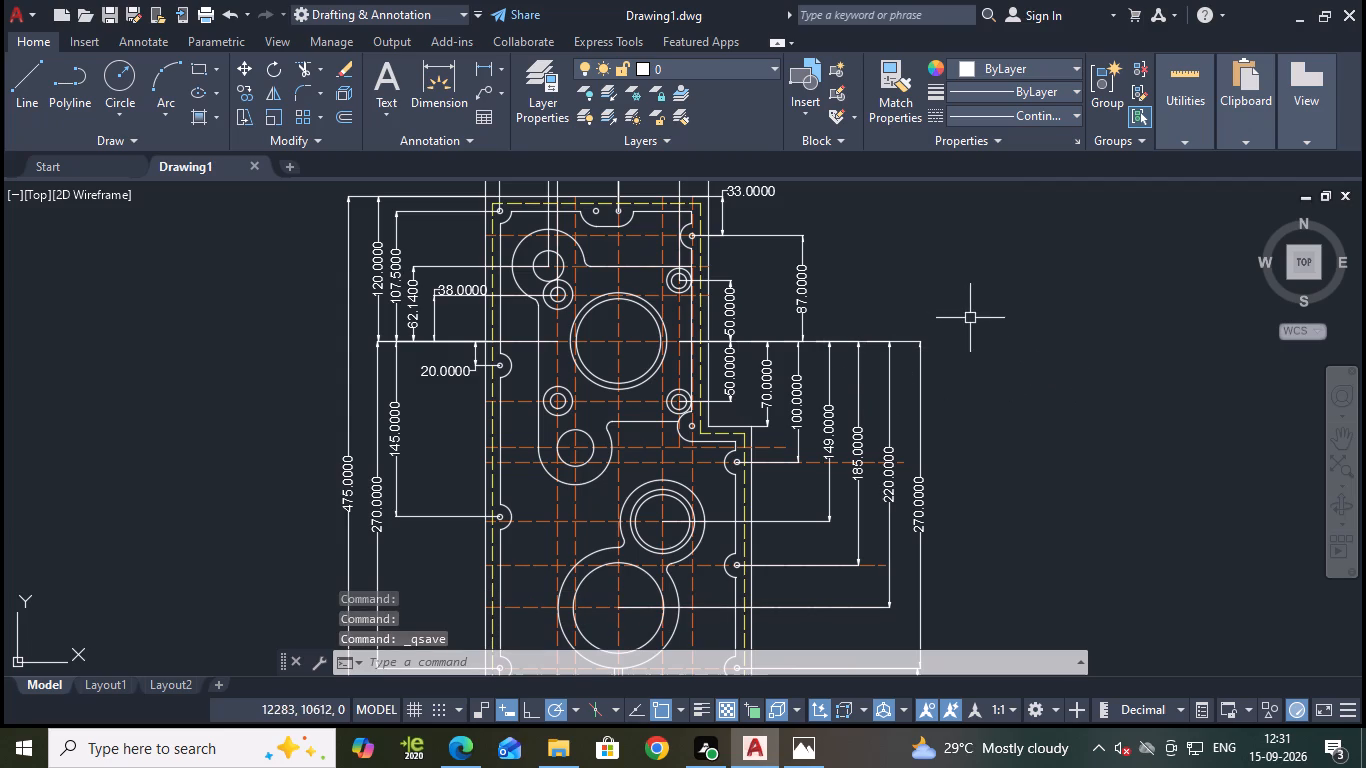
Add a horizontal linear dimension for the left wall's thickness, from inner to outer edge, above the lowest left-edge hole.
middle_drag(910, 288, 1006, 288)
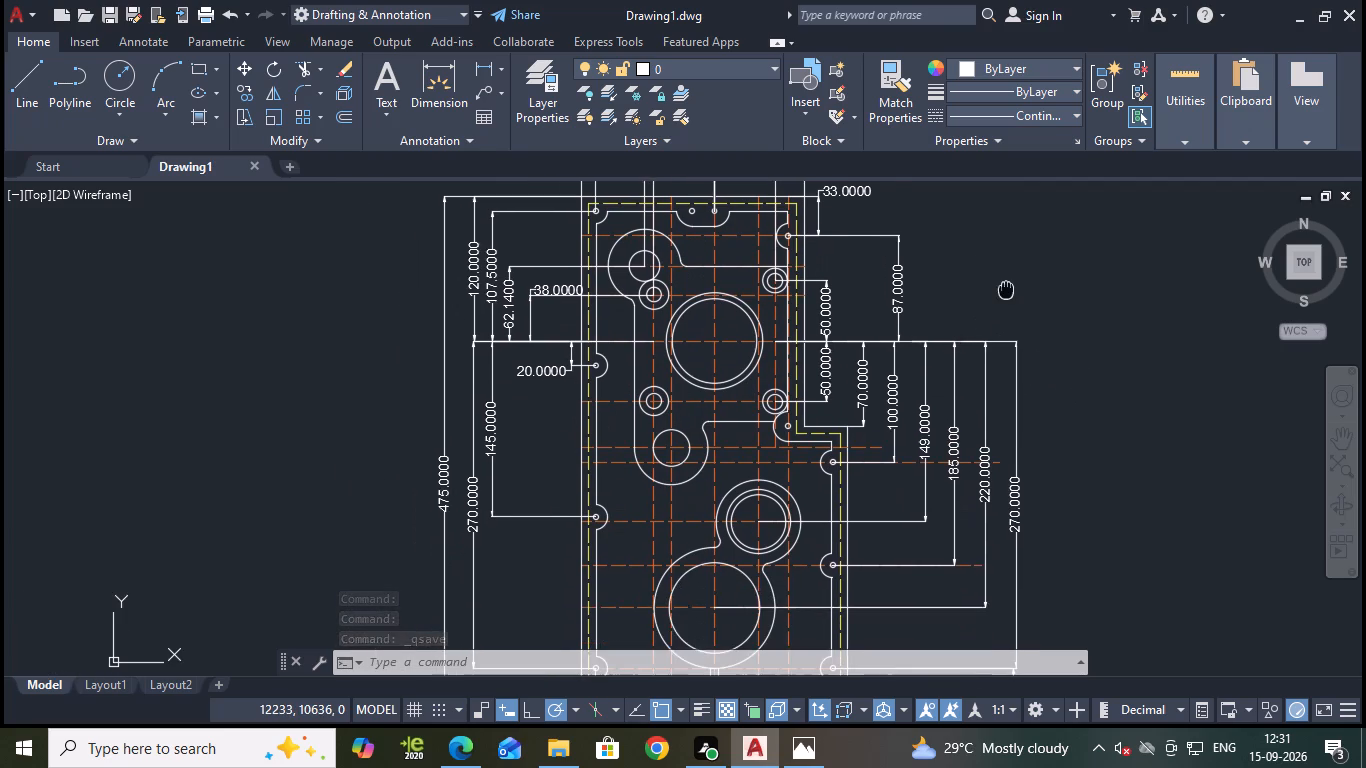
middle_drag(1006, 288, 1006, 242)
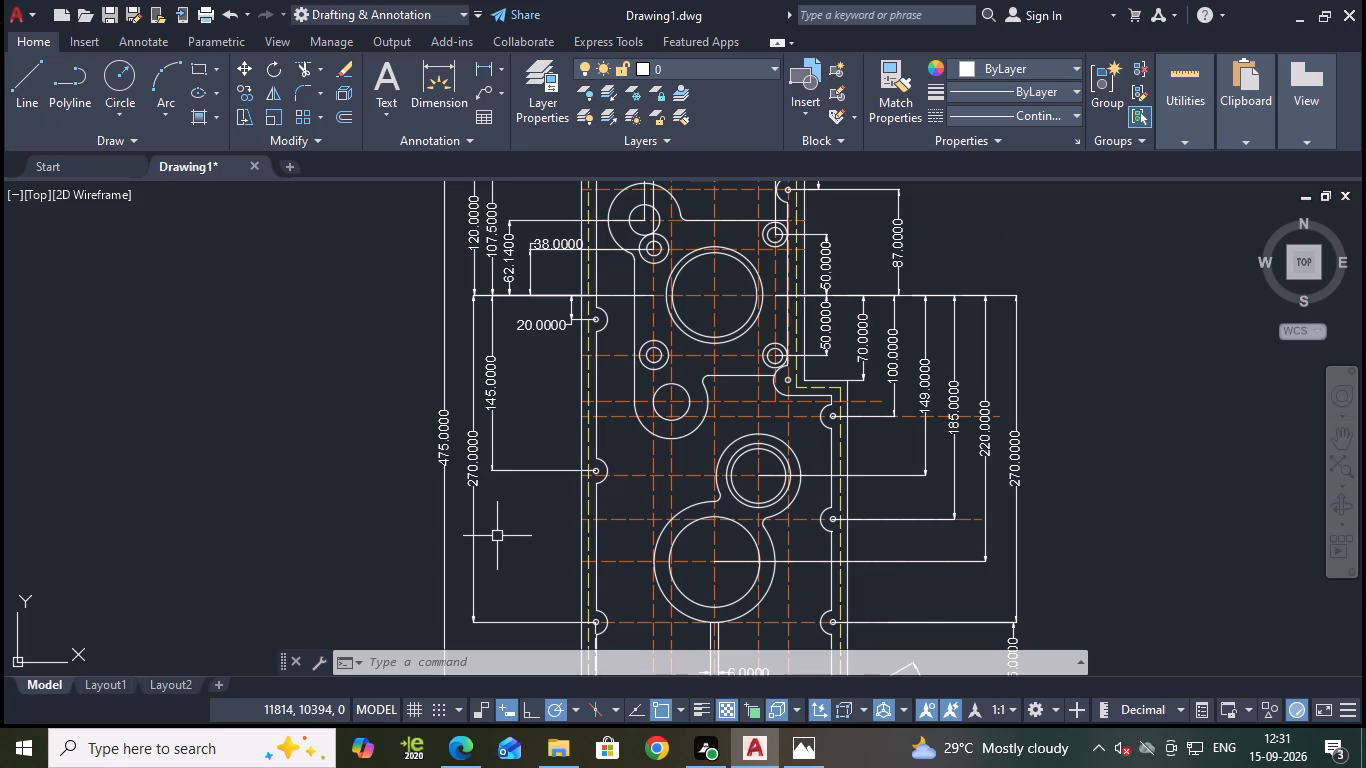
middle_drag(496, 560, 515, 480)
click(486, 76)
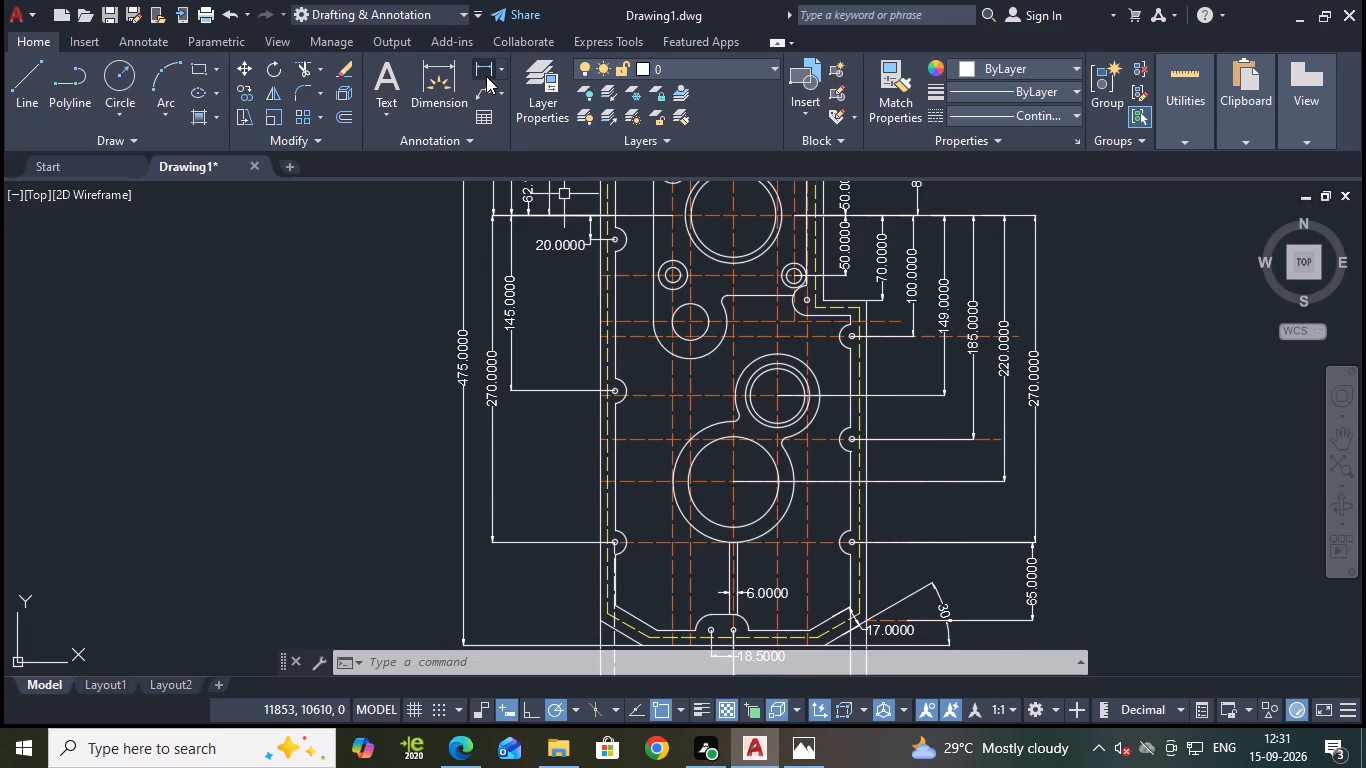
scroll(696, 562, up, 2)
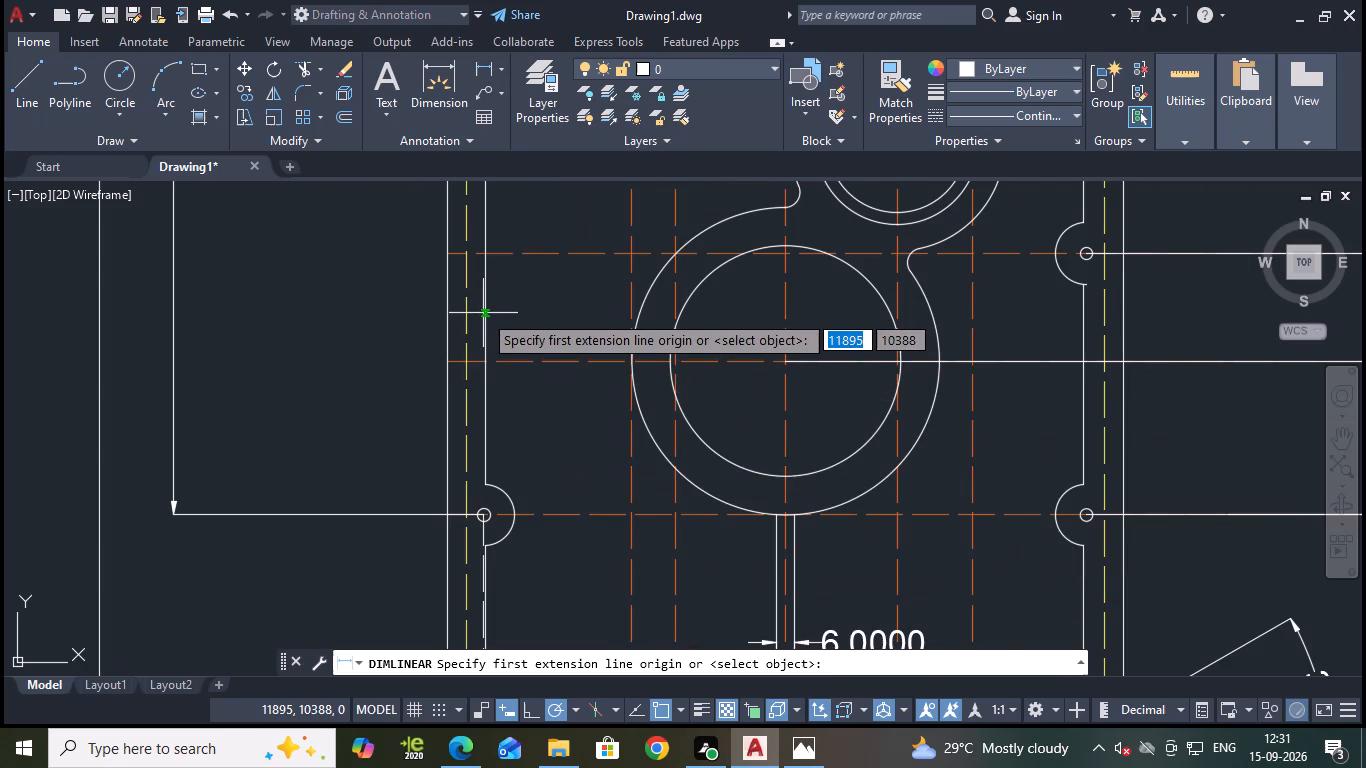
click(485, 308)
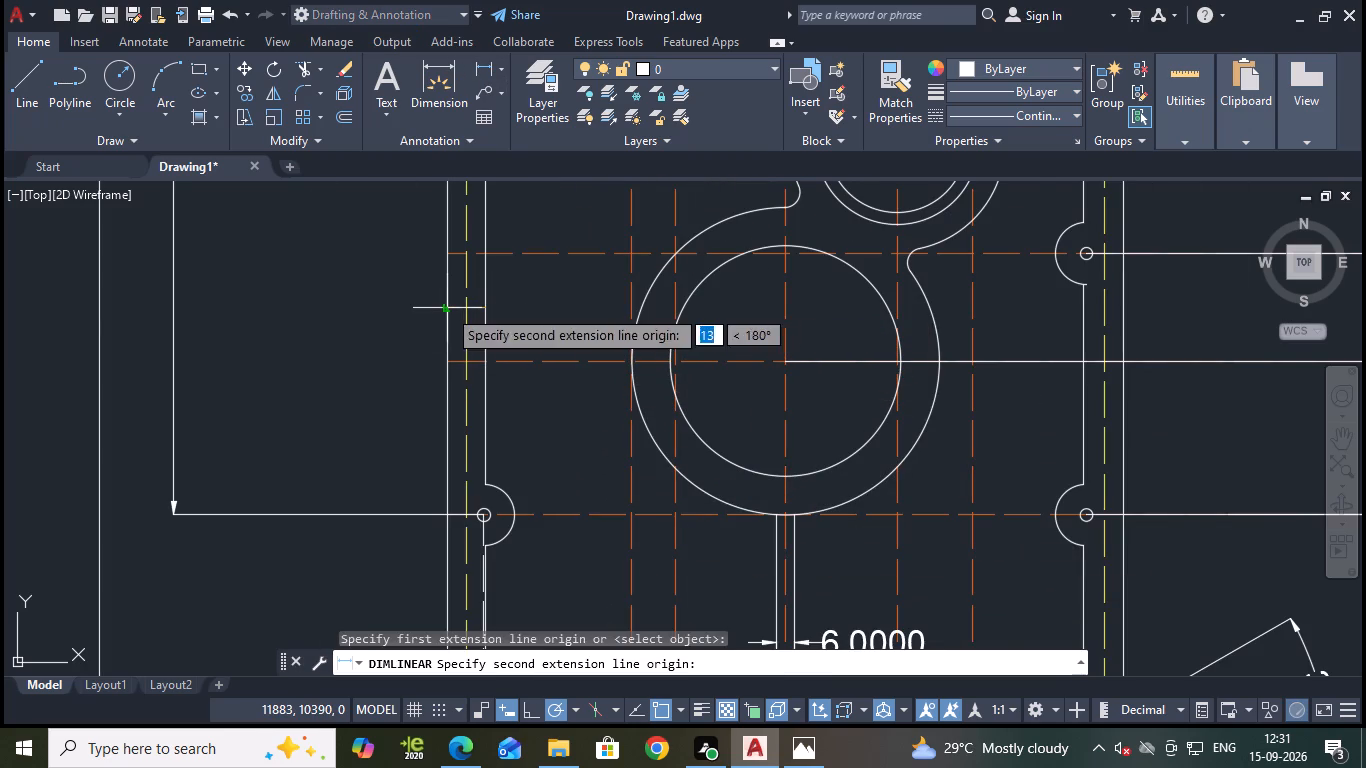
click(447, 308)
scroll(466, 311, down, 1)
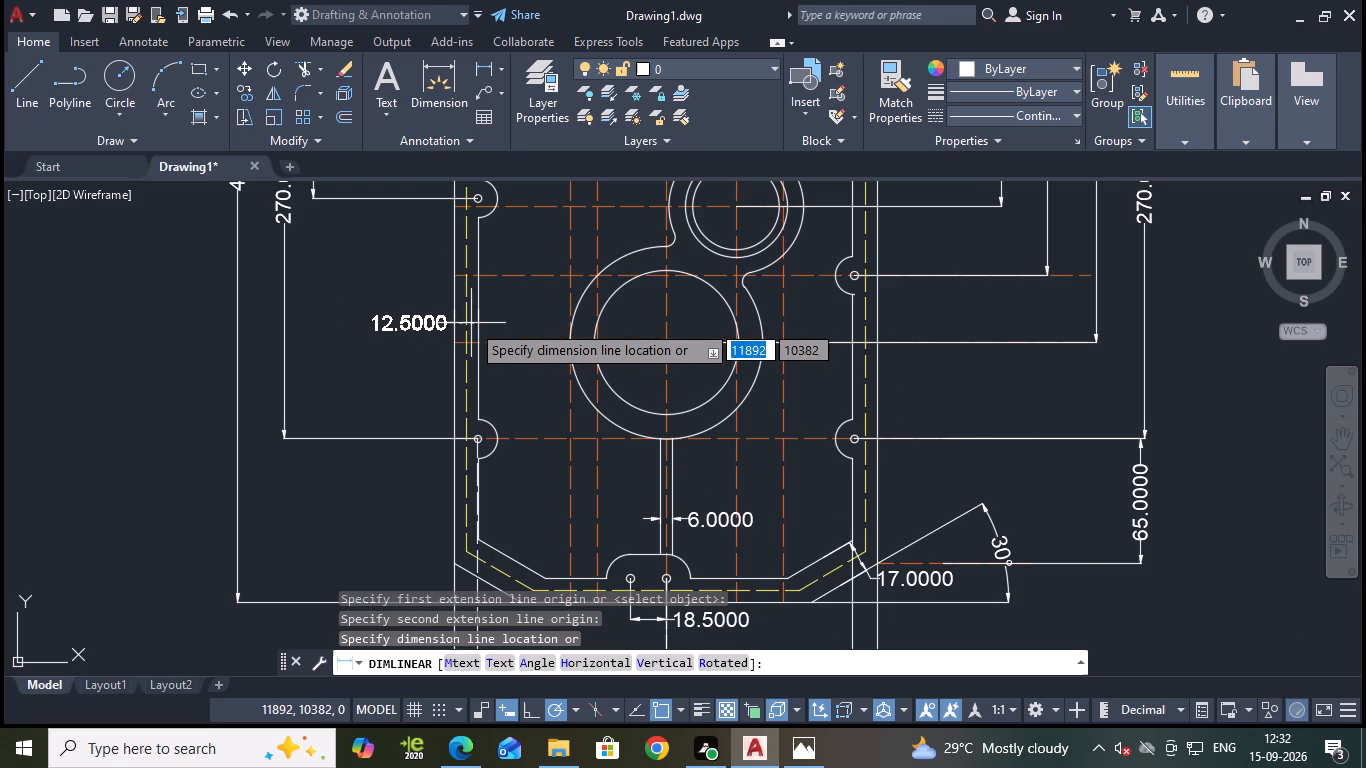
click(471, 311)
scroll(508, 440, down, 2)
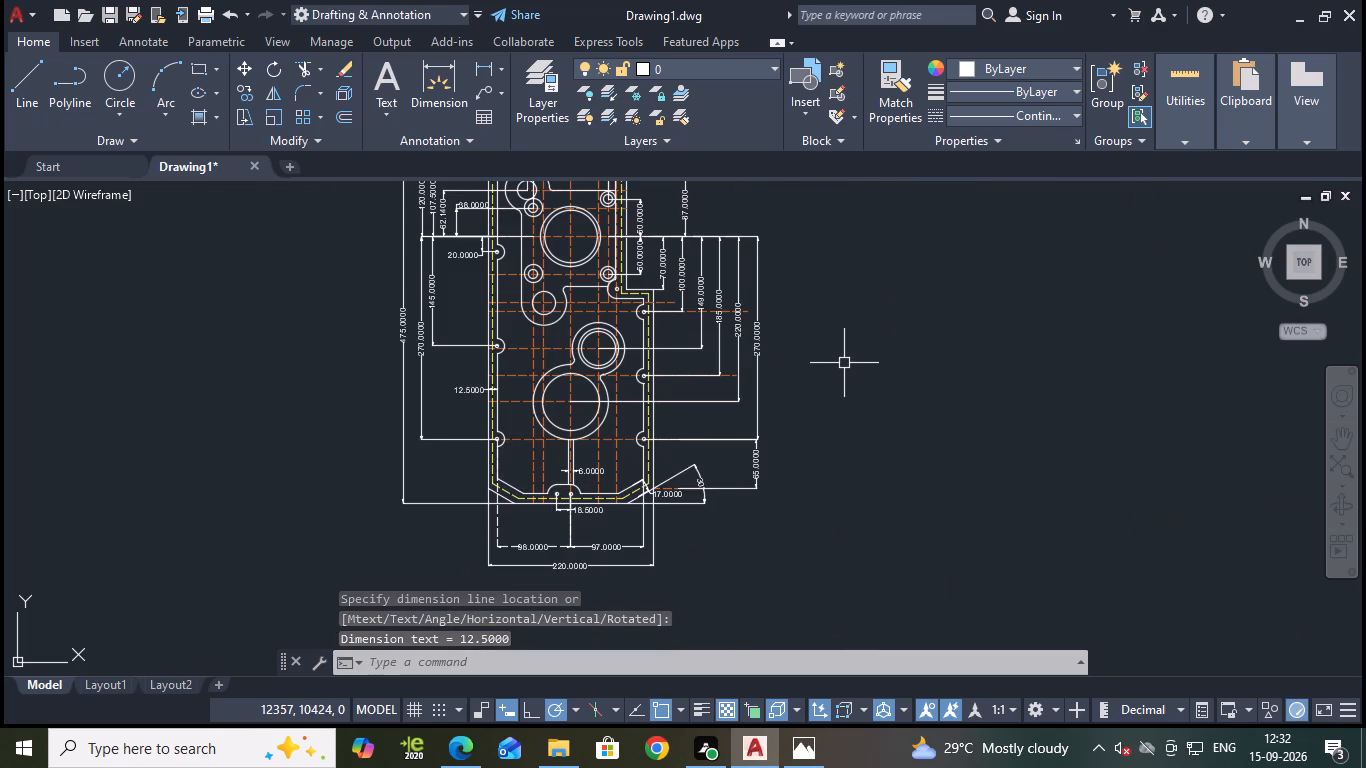
Save the drawing.
key(ctrl+s)
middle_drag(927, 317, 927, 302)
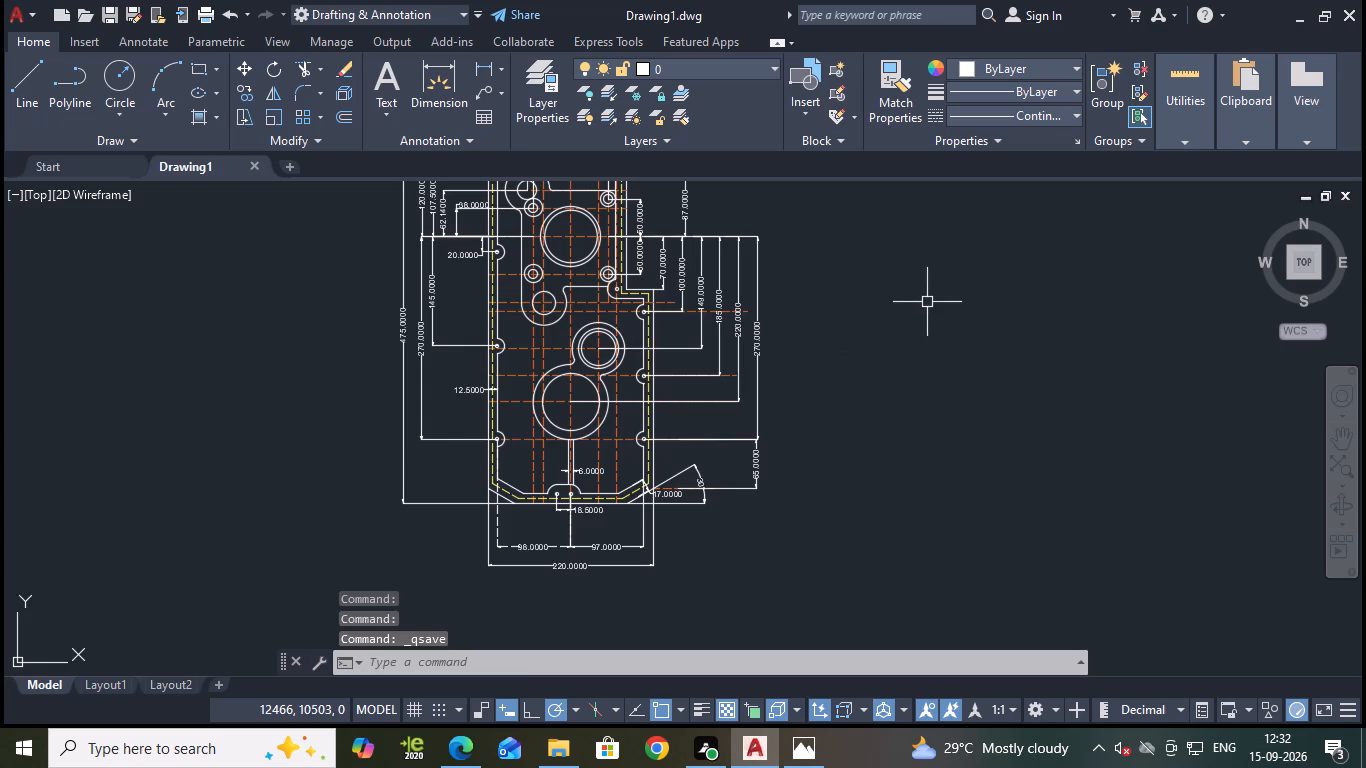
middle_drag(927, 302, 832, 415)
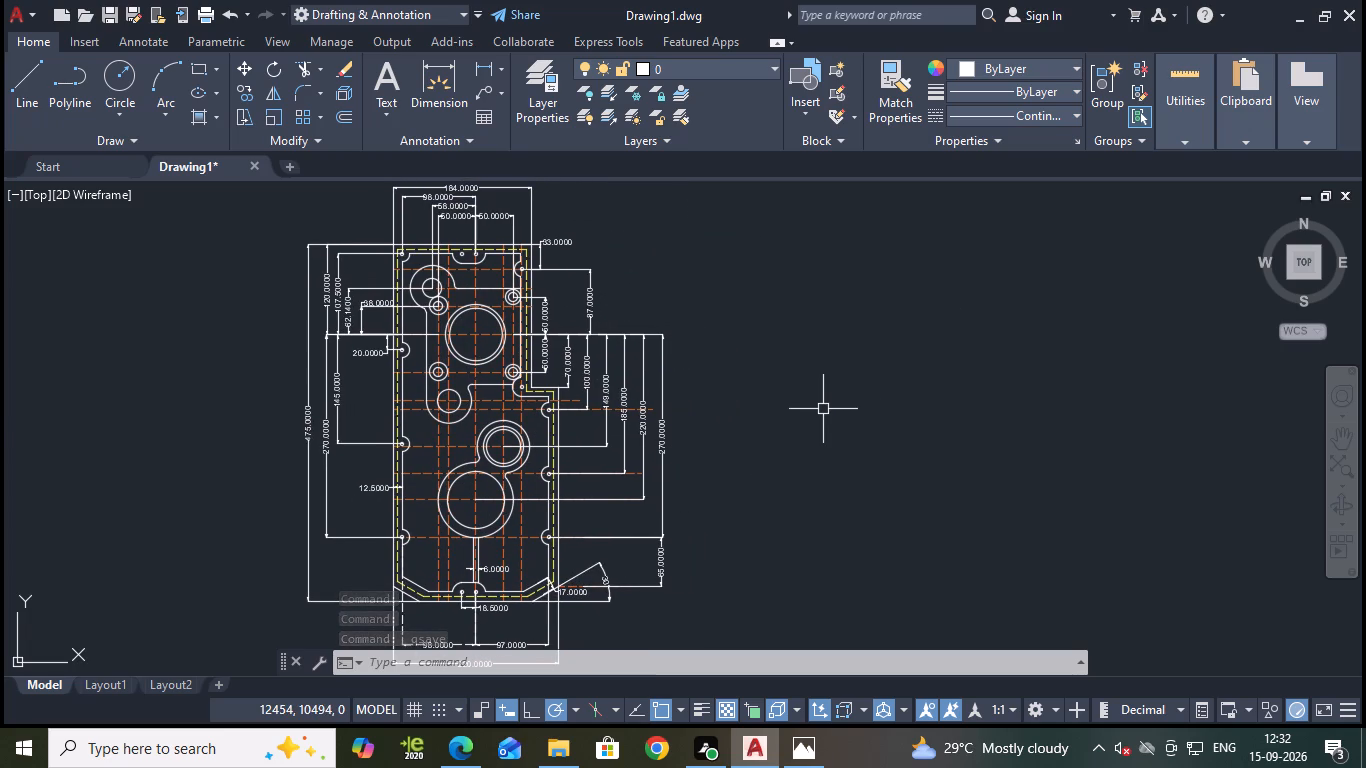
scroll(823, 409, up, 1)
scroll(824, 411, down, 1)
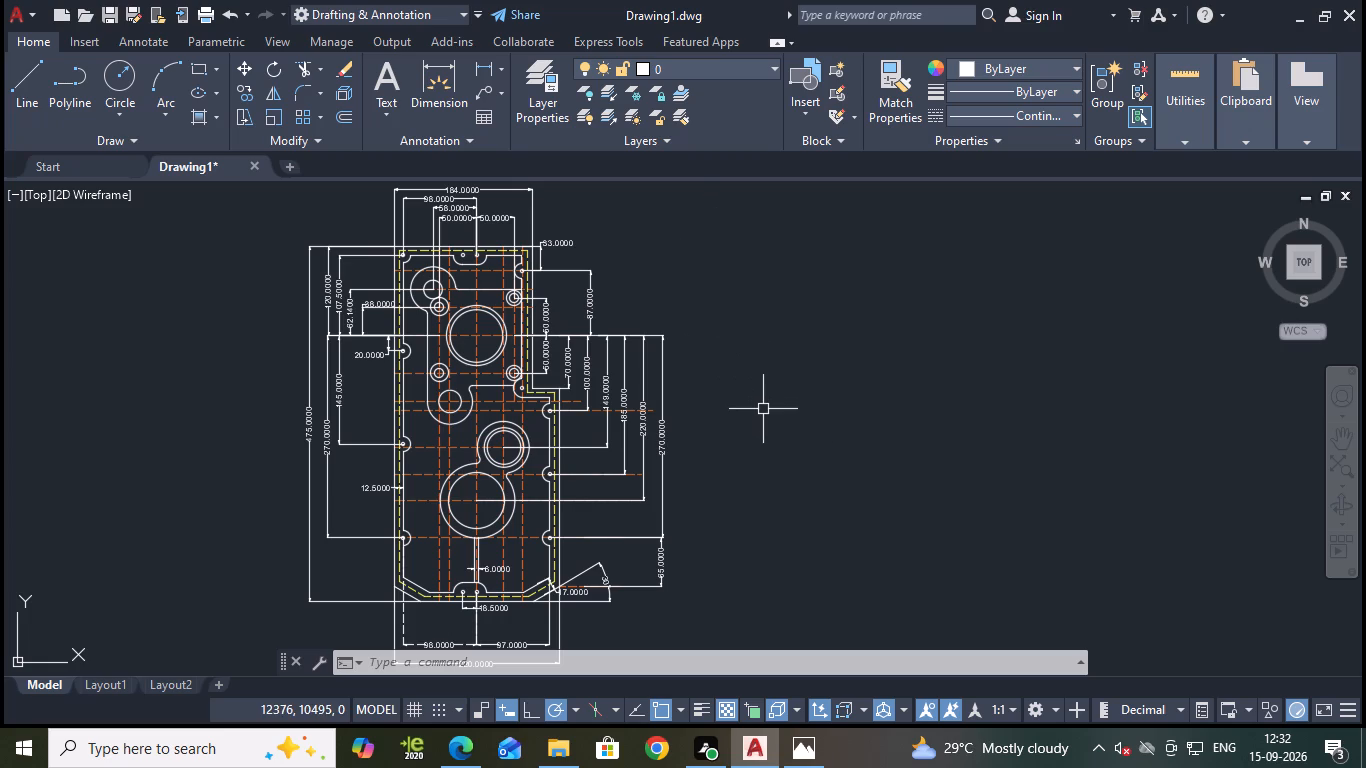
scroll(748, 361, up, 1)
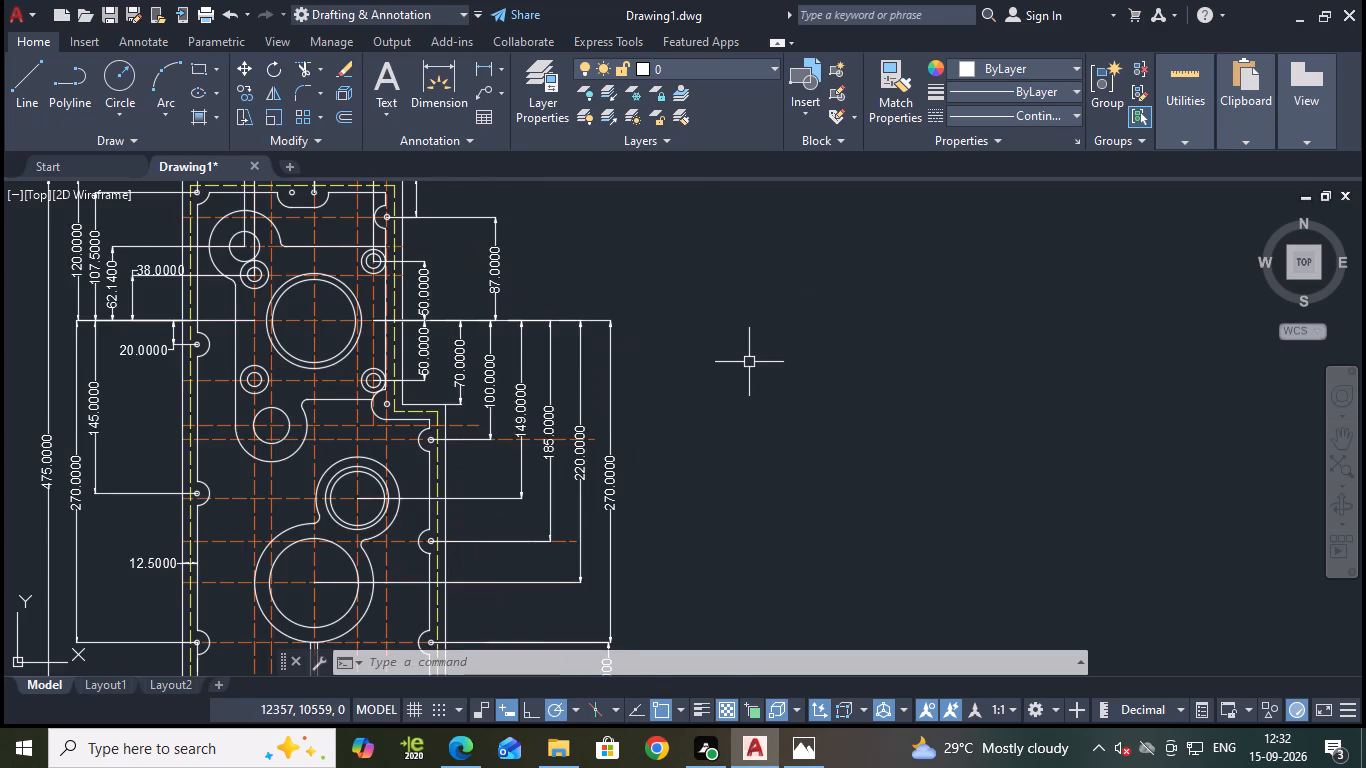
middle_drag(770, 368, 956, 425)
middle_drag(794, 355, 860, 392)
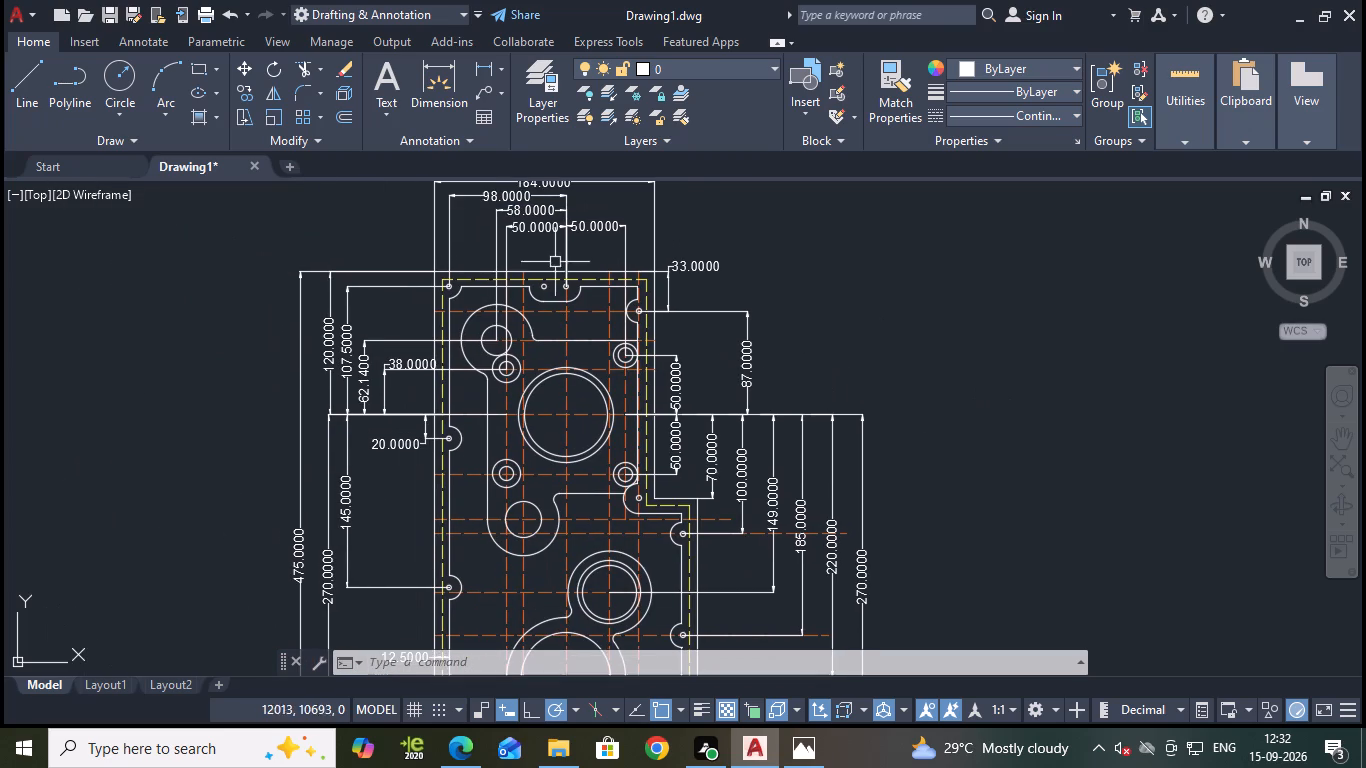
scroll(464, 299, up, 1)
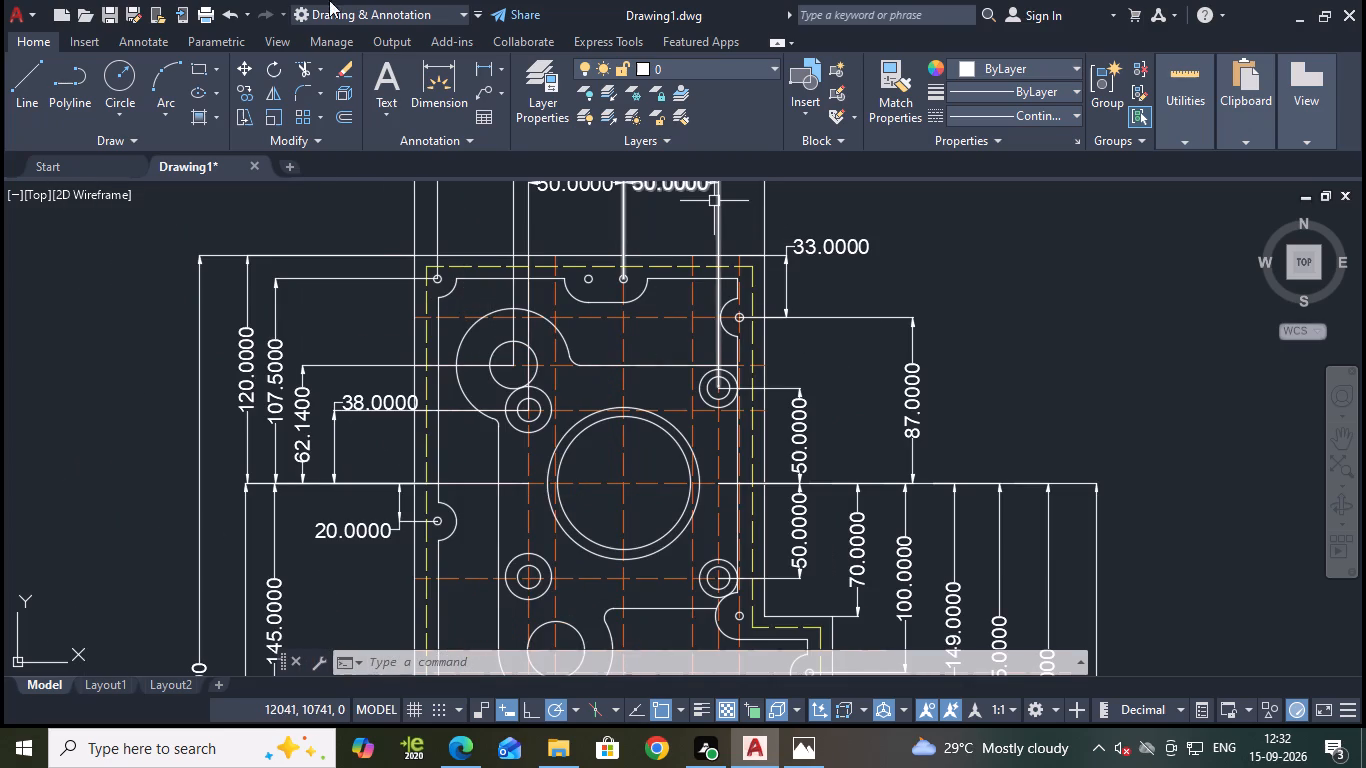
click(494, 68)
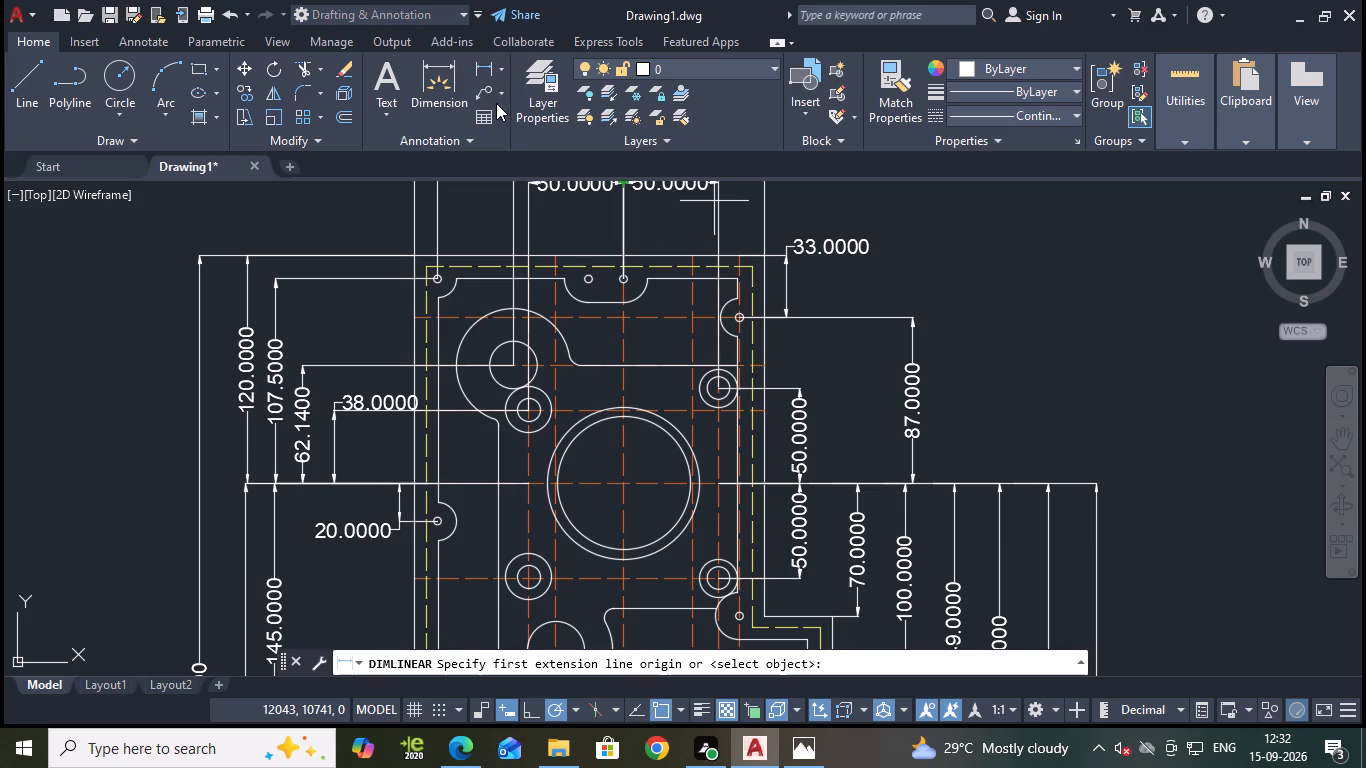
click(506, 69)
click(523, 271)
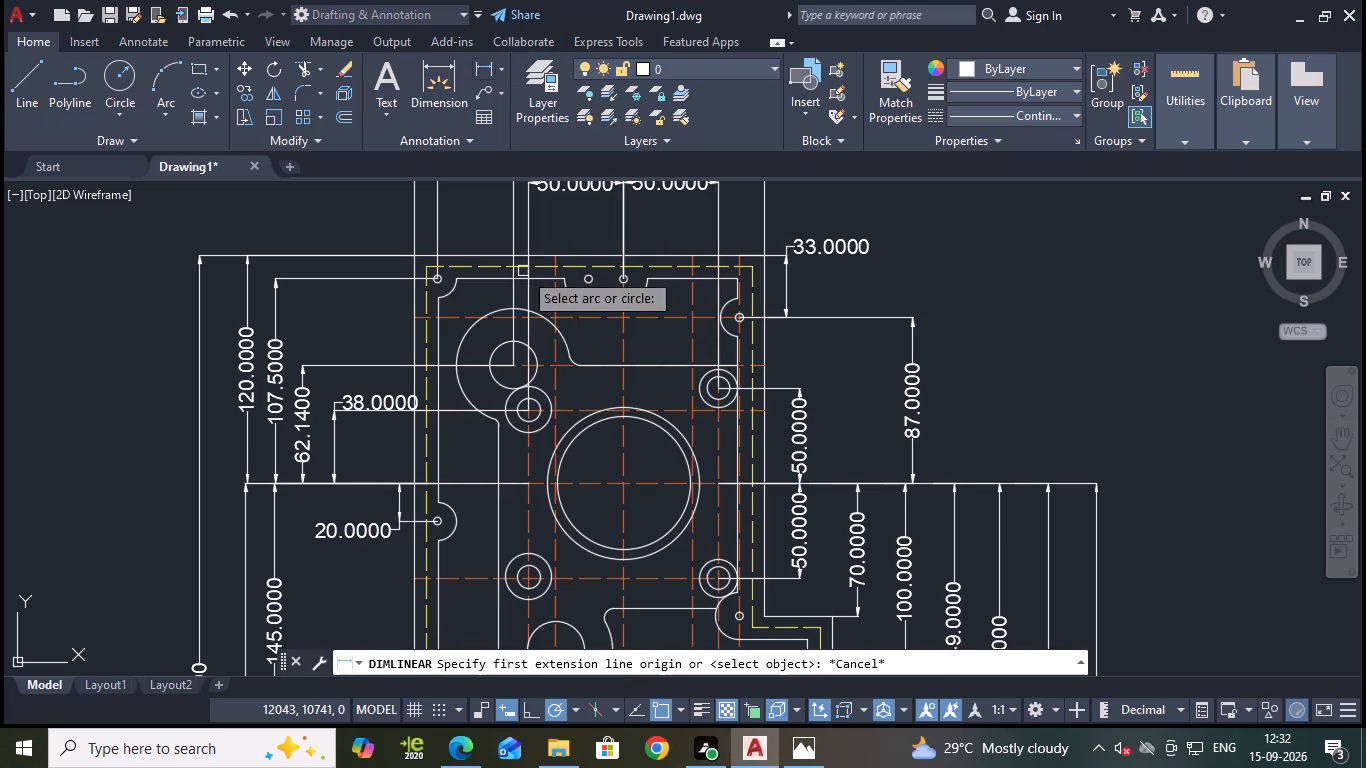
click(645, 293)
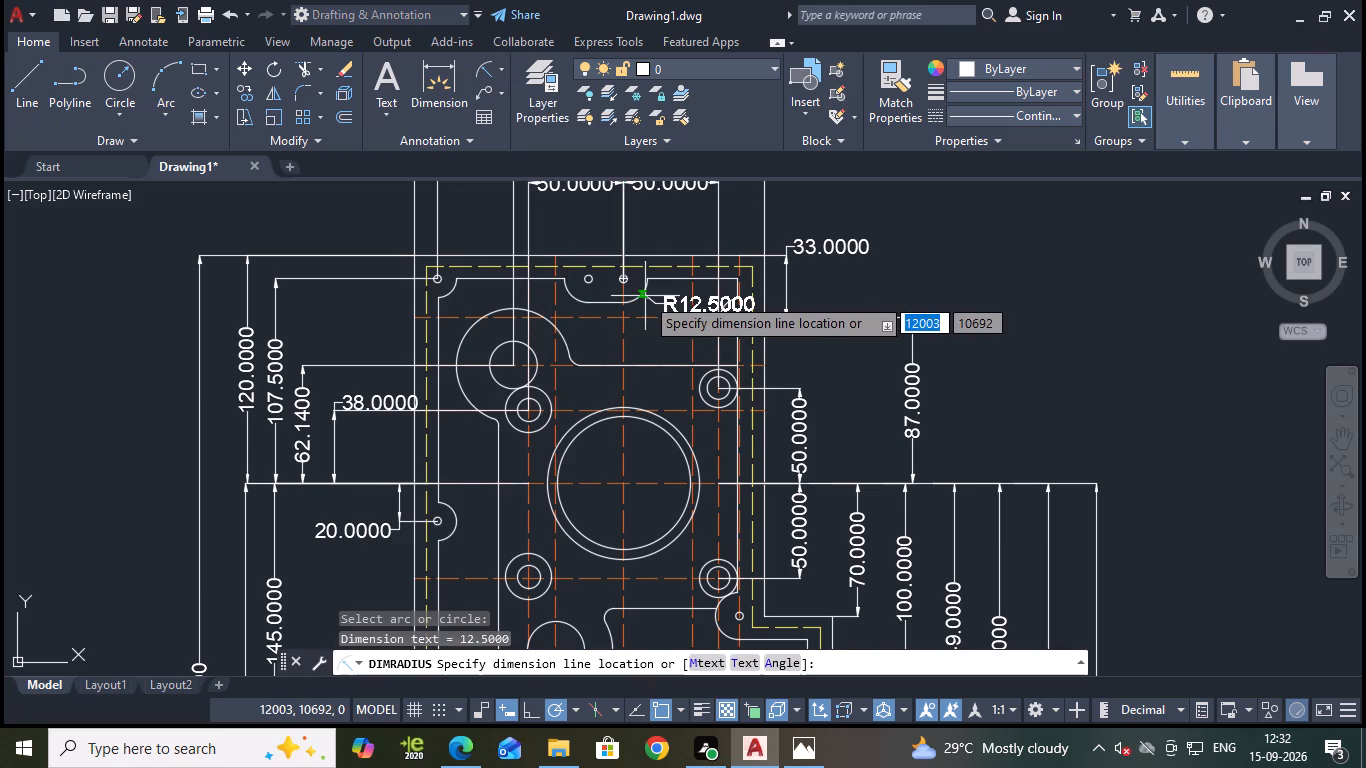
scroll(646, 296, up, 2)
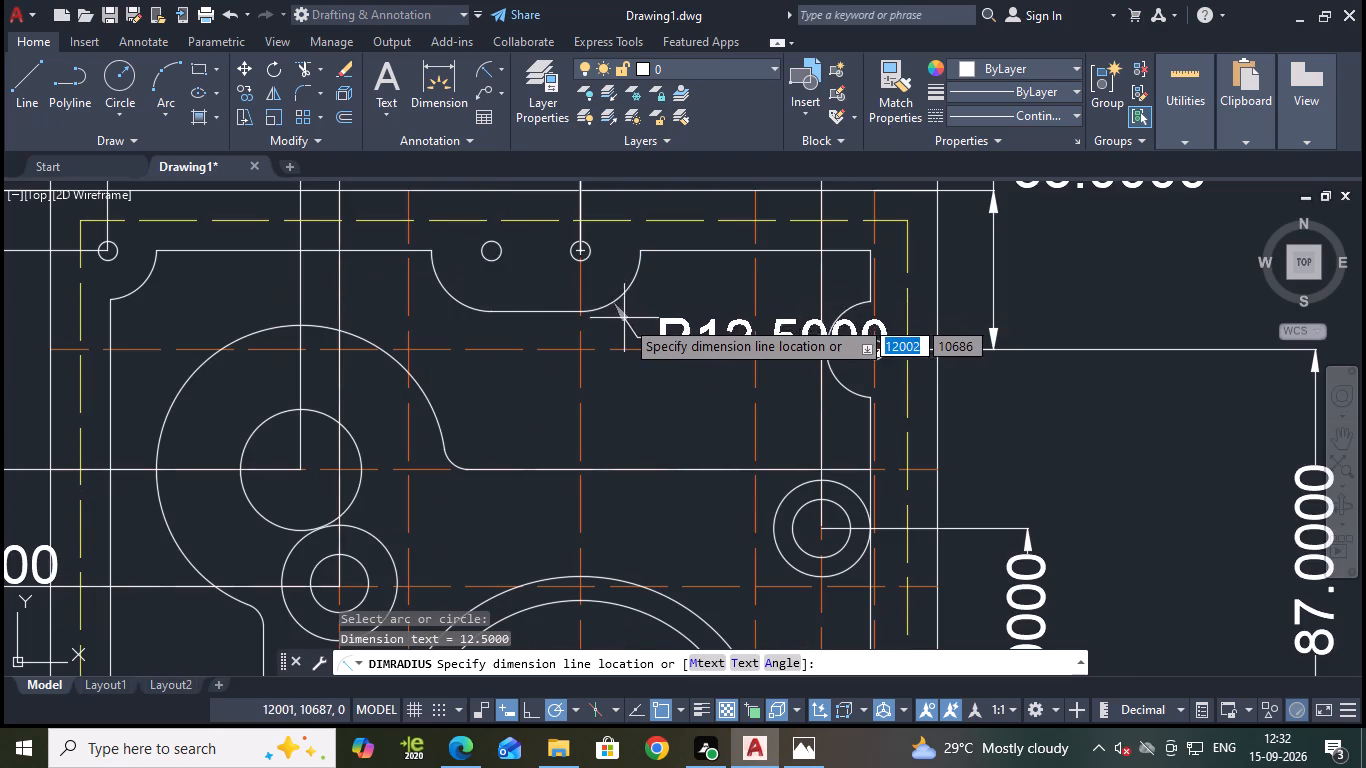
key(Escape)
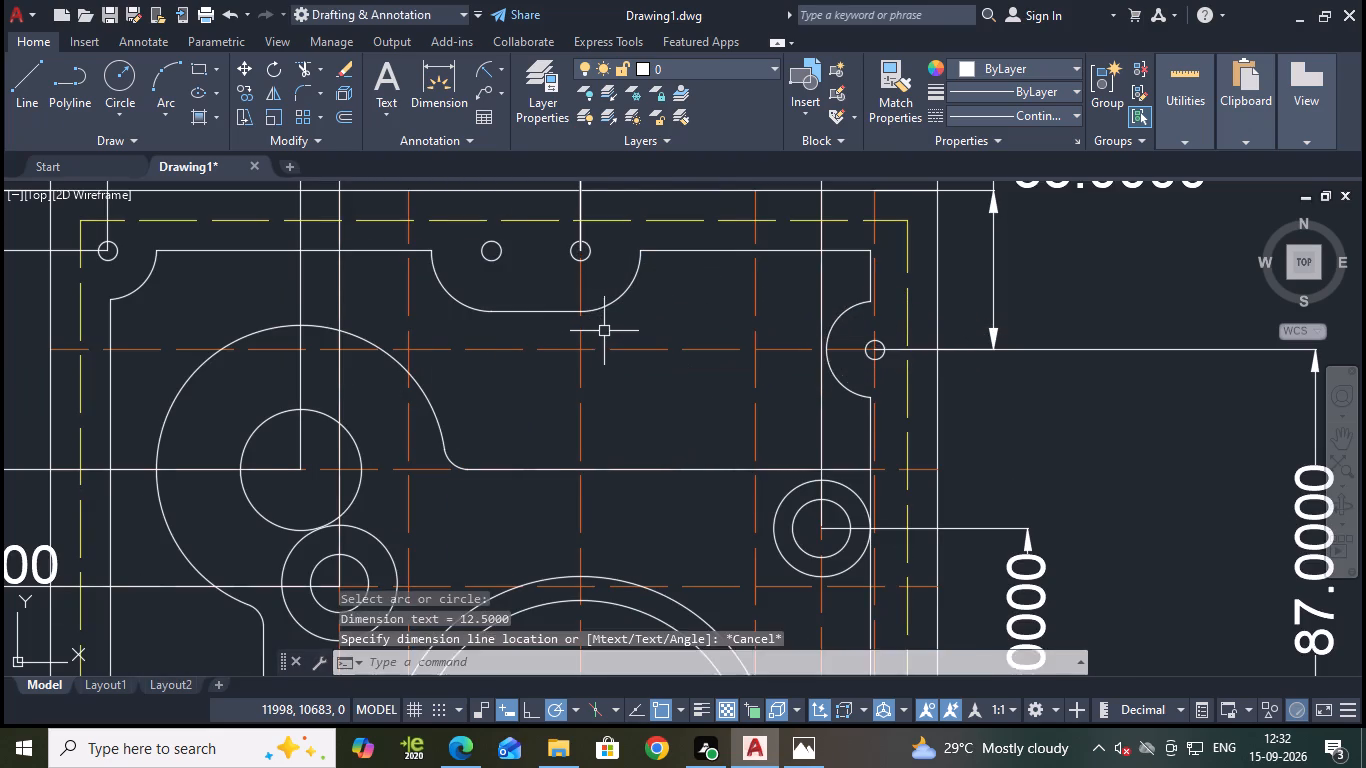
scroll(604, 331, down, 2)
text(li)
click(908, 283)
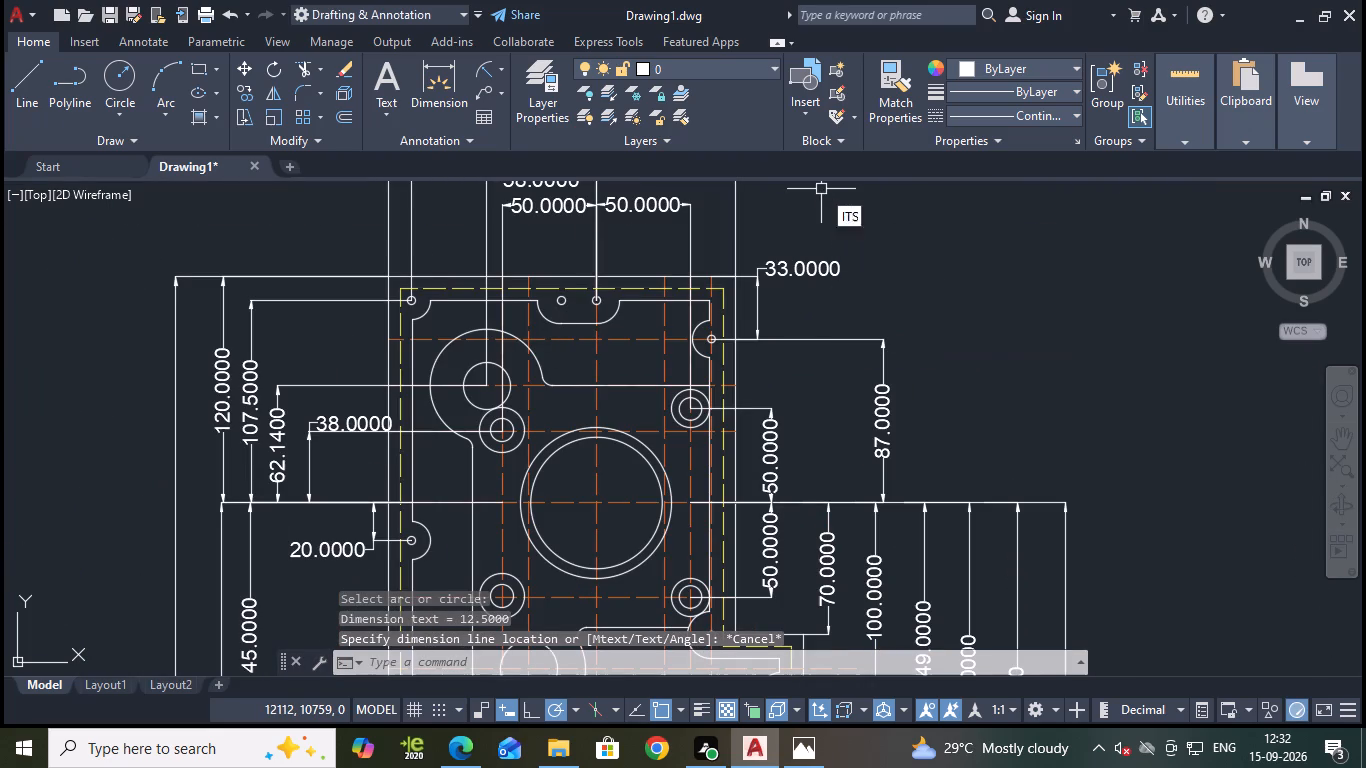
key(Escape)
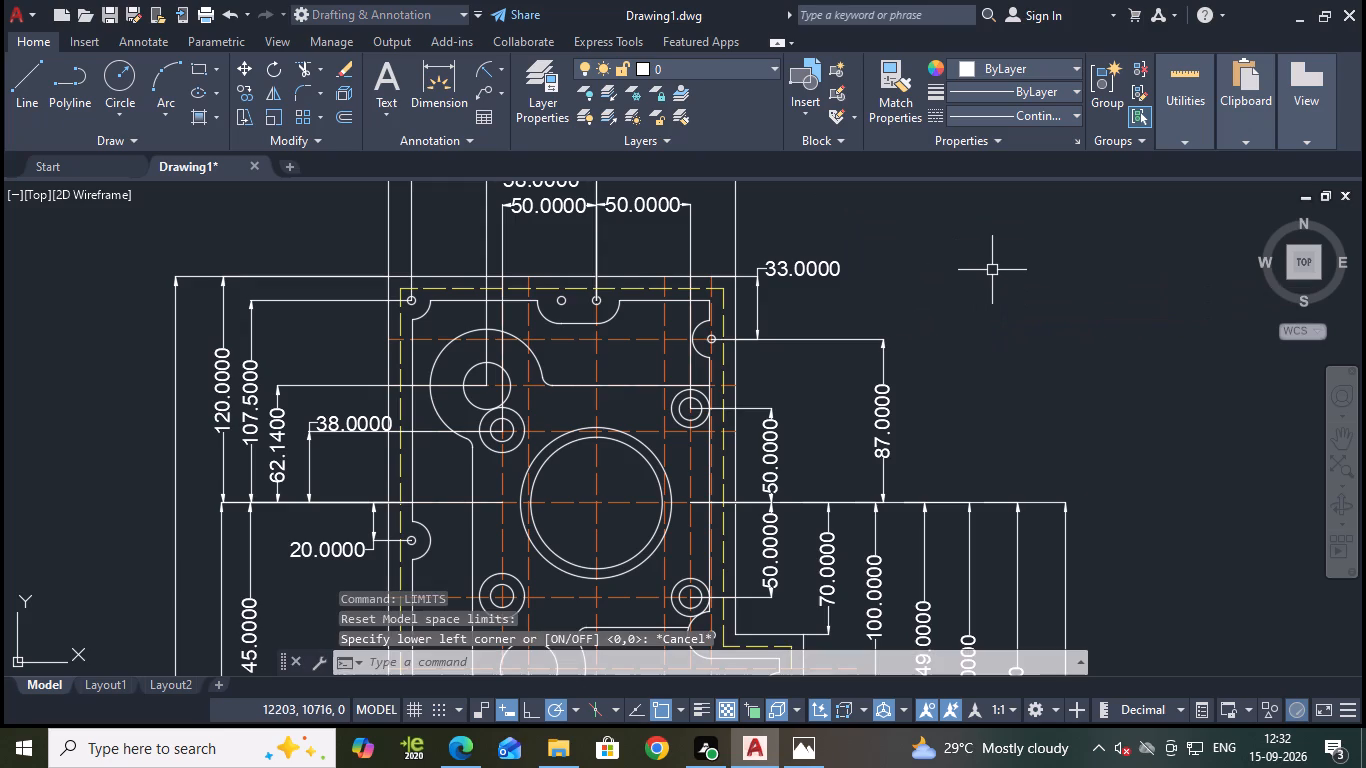
Set the drawing units' insertion scale to Inches.
text(uni)
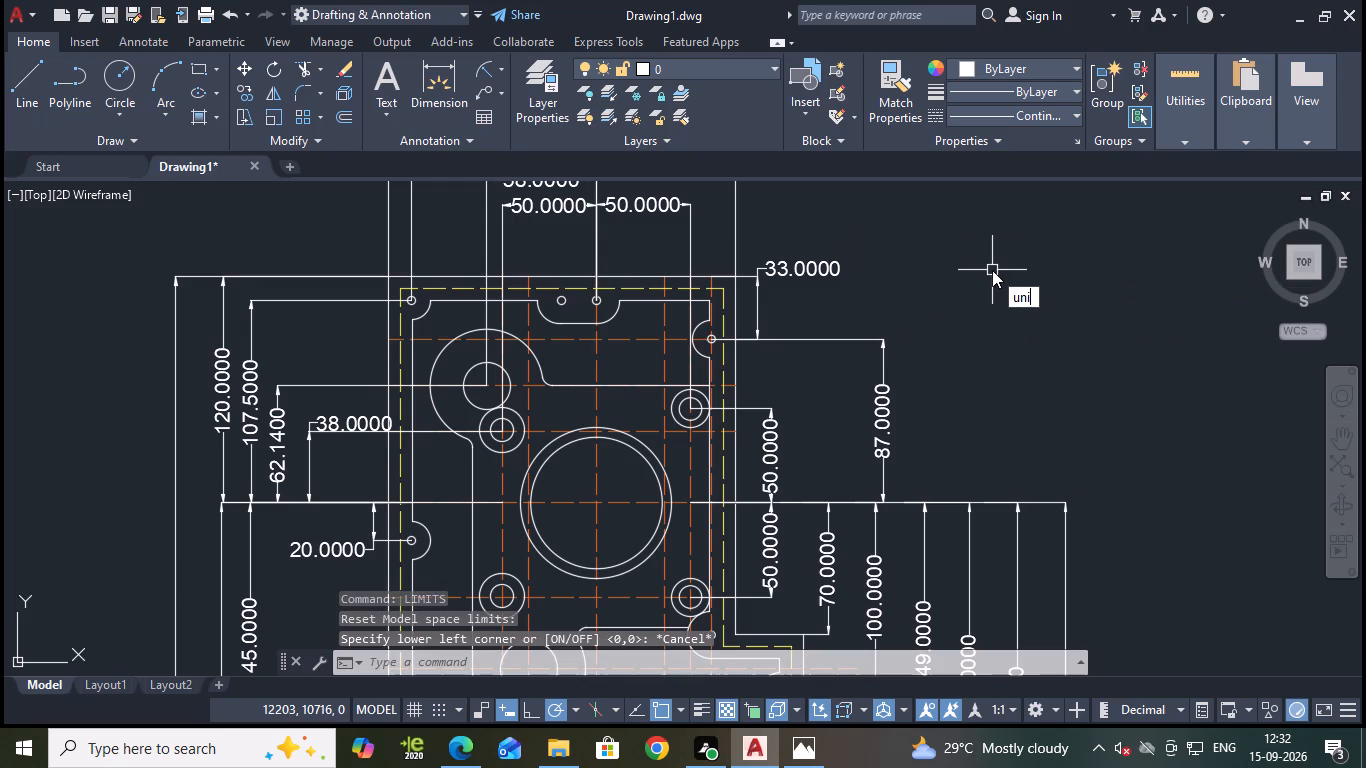
click(1048, 348)
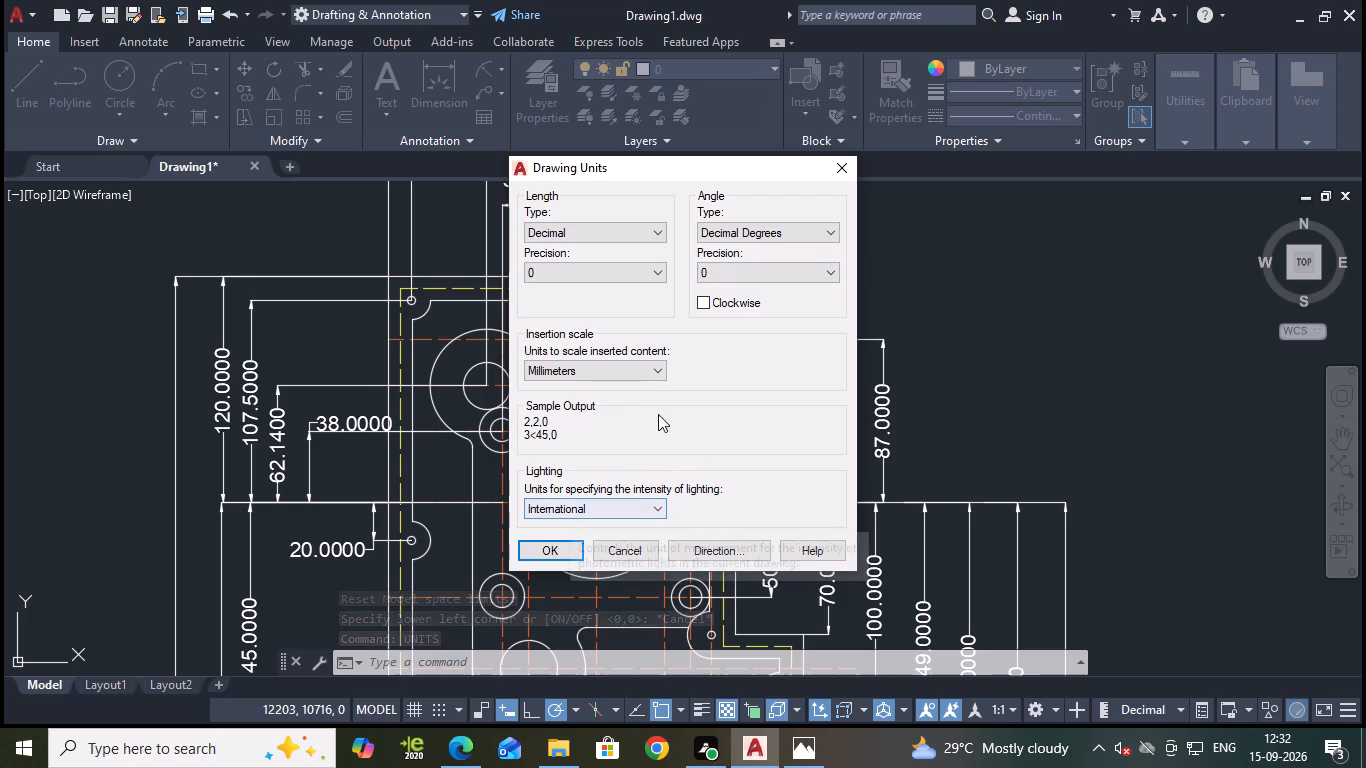
click(632, 379)
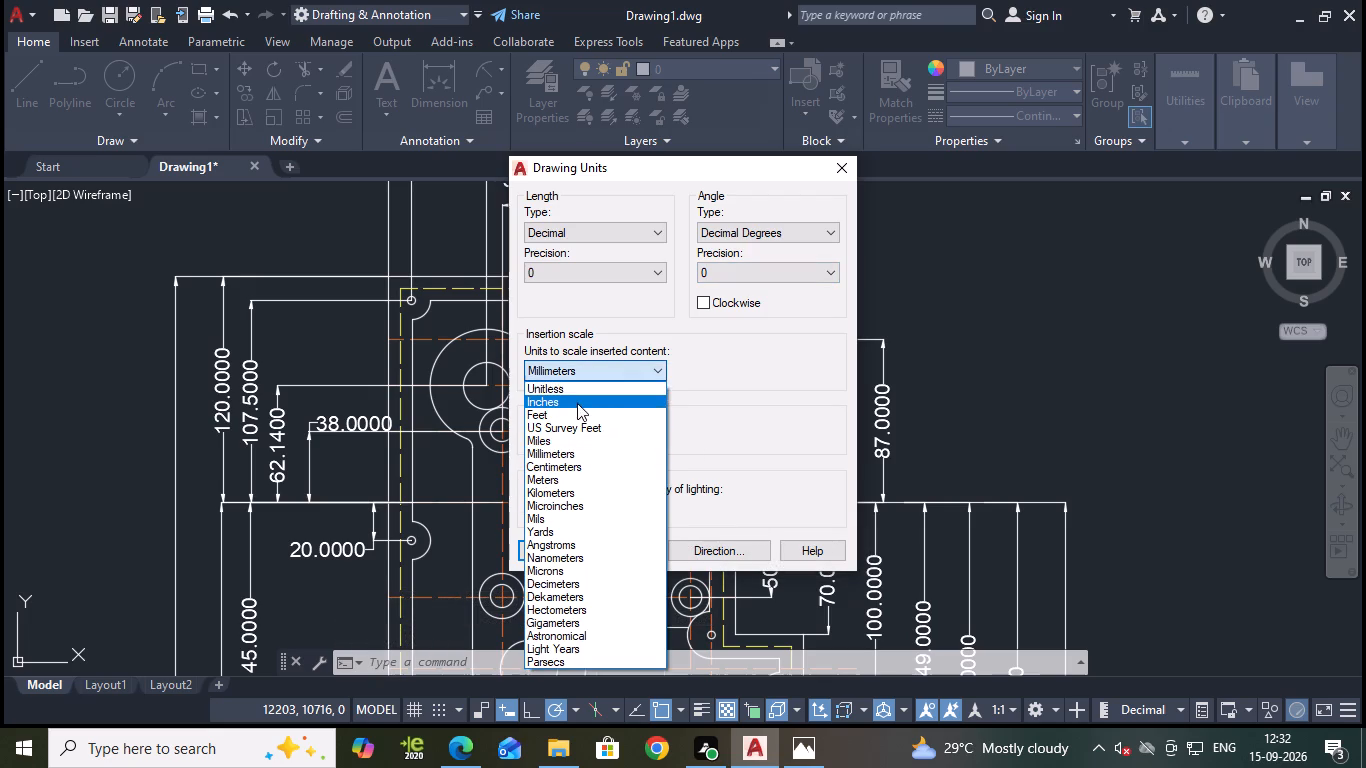
click(577, 403)
click(560, 553)
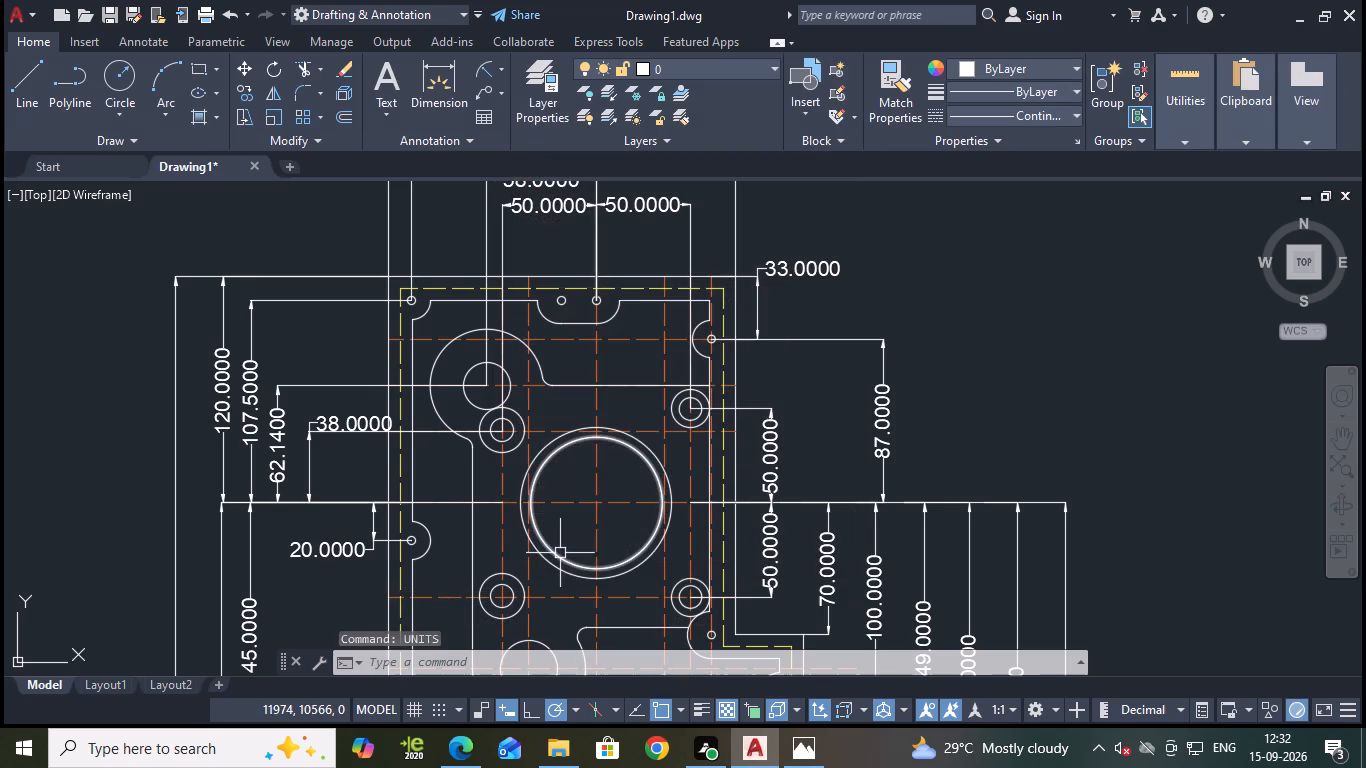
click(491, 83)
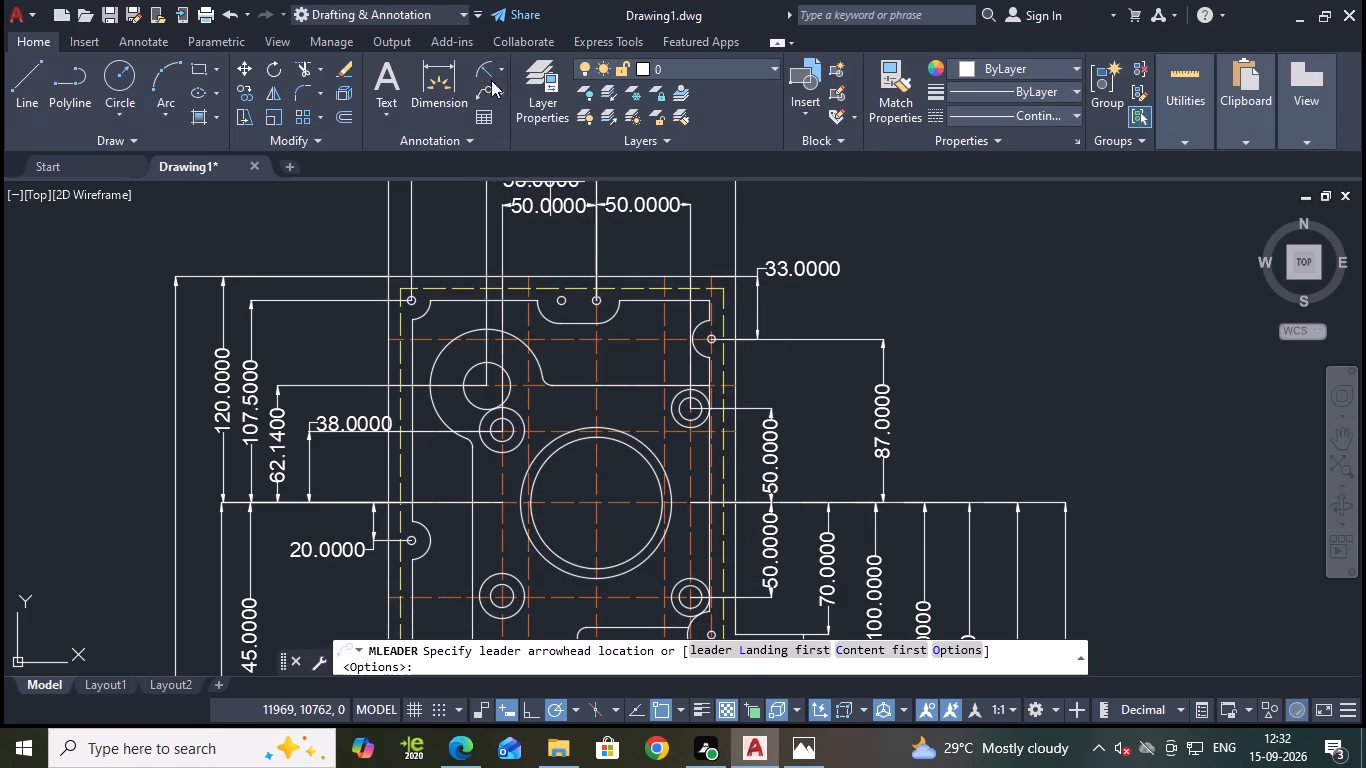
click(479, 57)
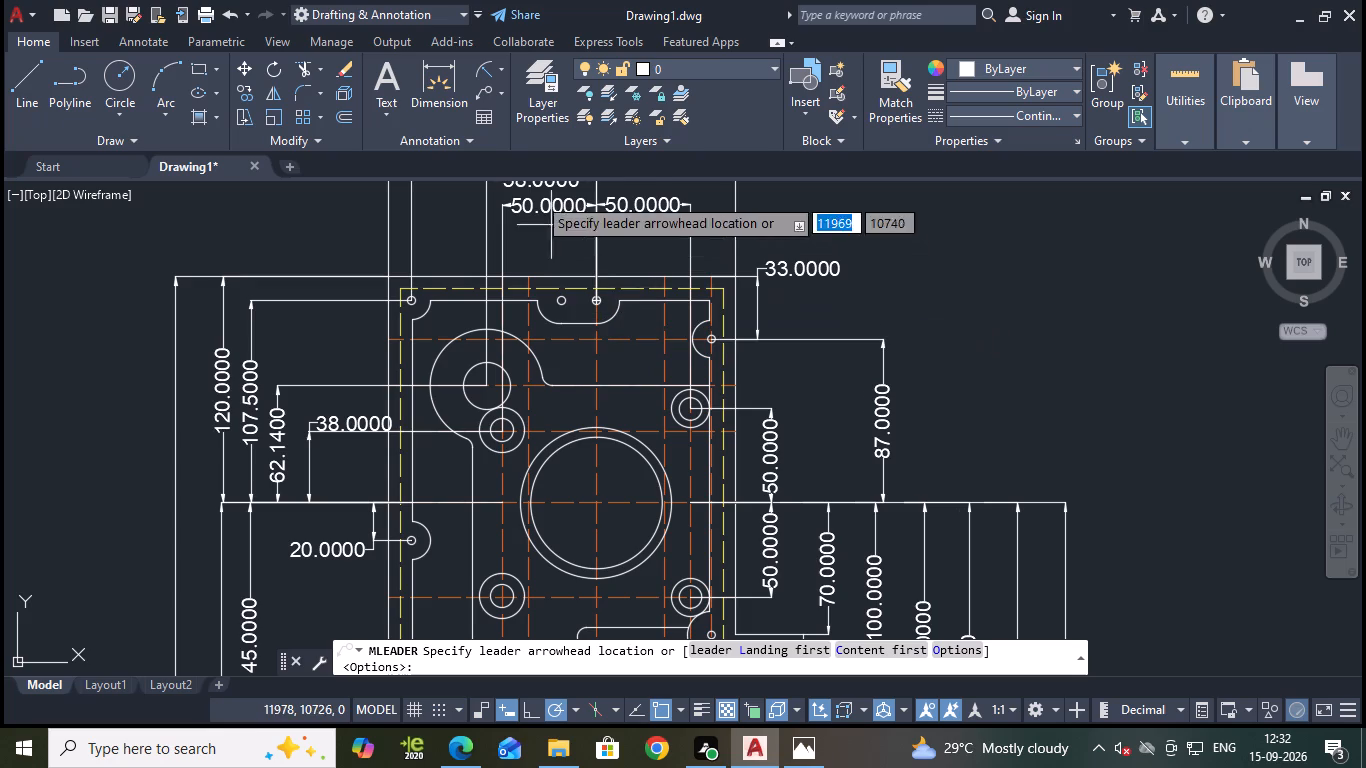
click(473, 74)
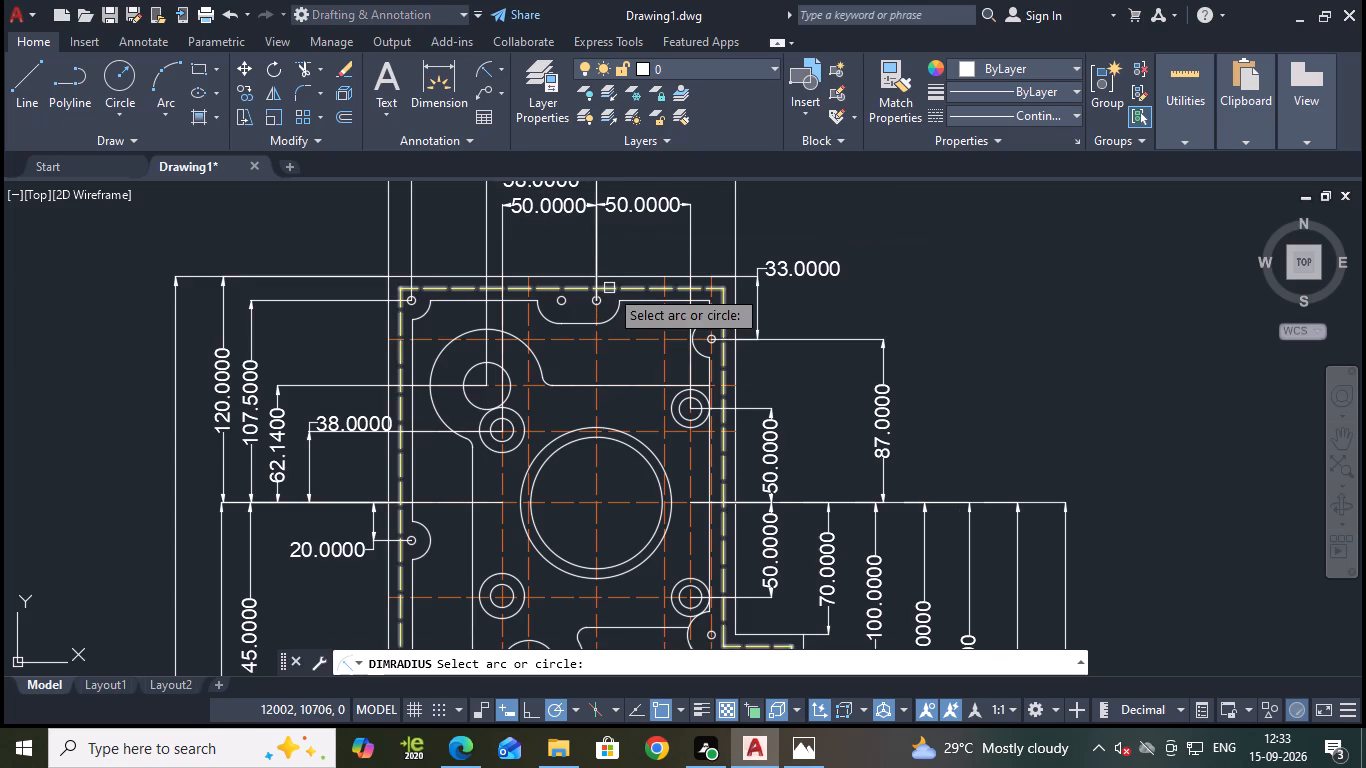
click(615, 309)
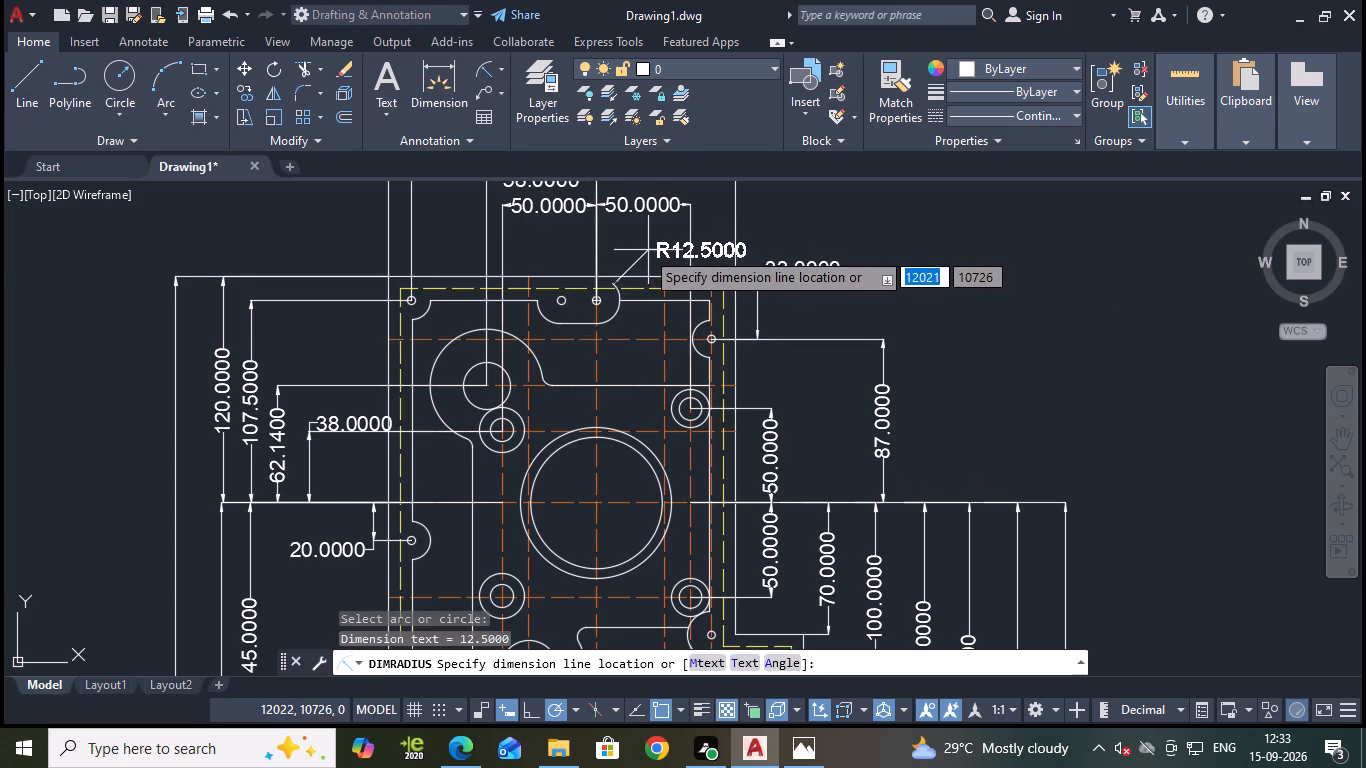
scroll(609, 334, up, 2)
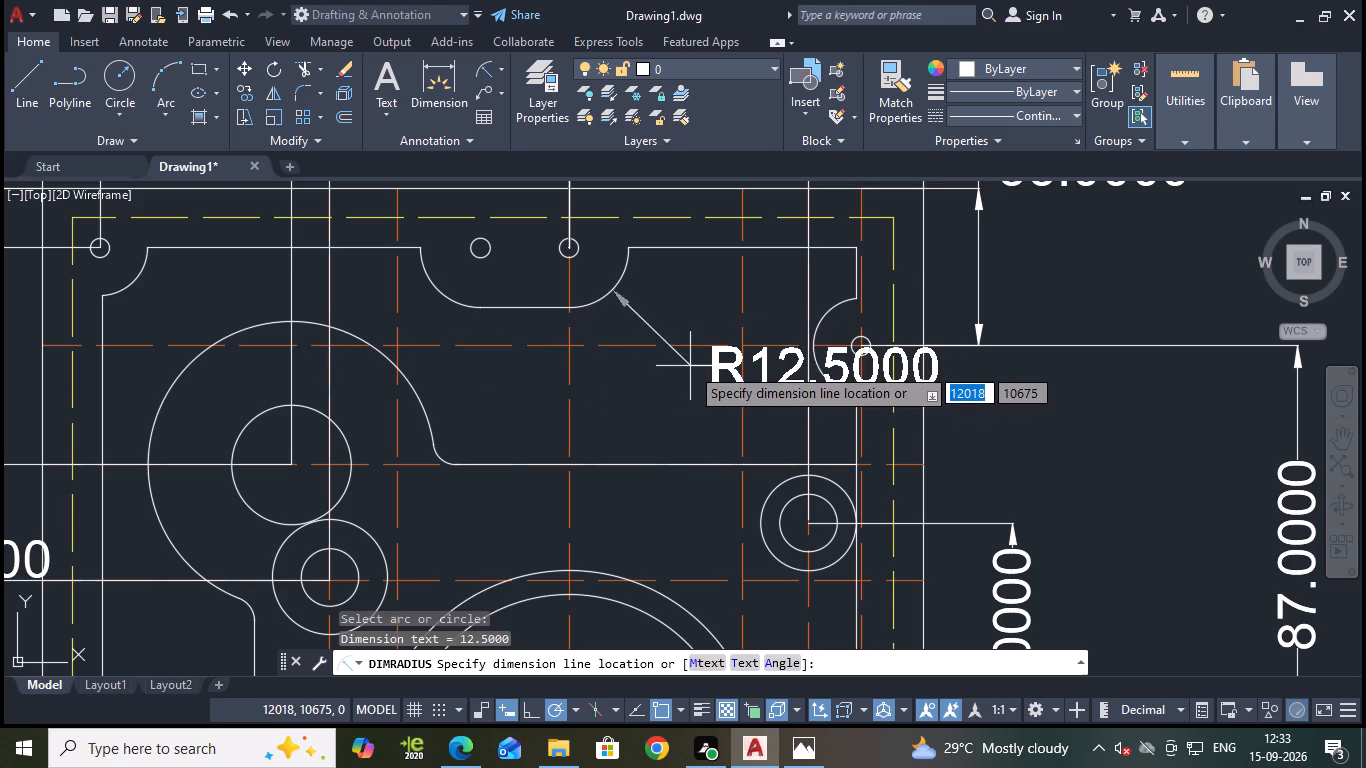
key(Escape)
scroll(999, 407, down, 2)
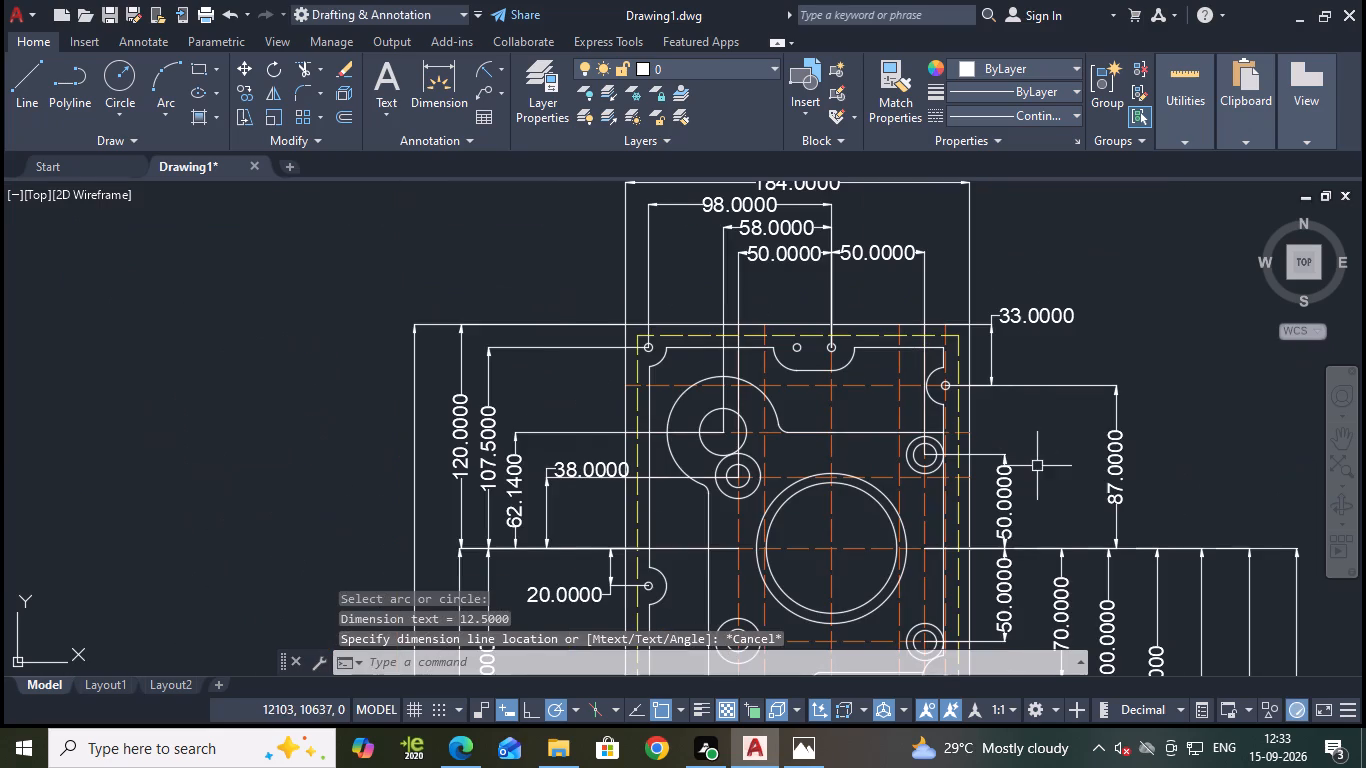
Check the length, angle and insertion-scale settings in the drawing units, then close them unchanged.
middle_drag(1138, 452, 1020, 449)
scroll(1073, 389, down, 1)
middle_drag(1182, 451, 1094, 451)
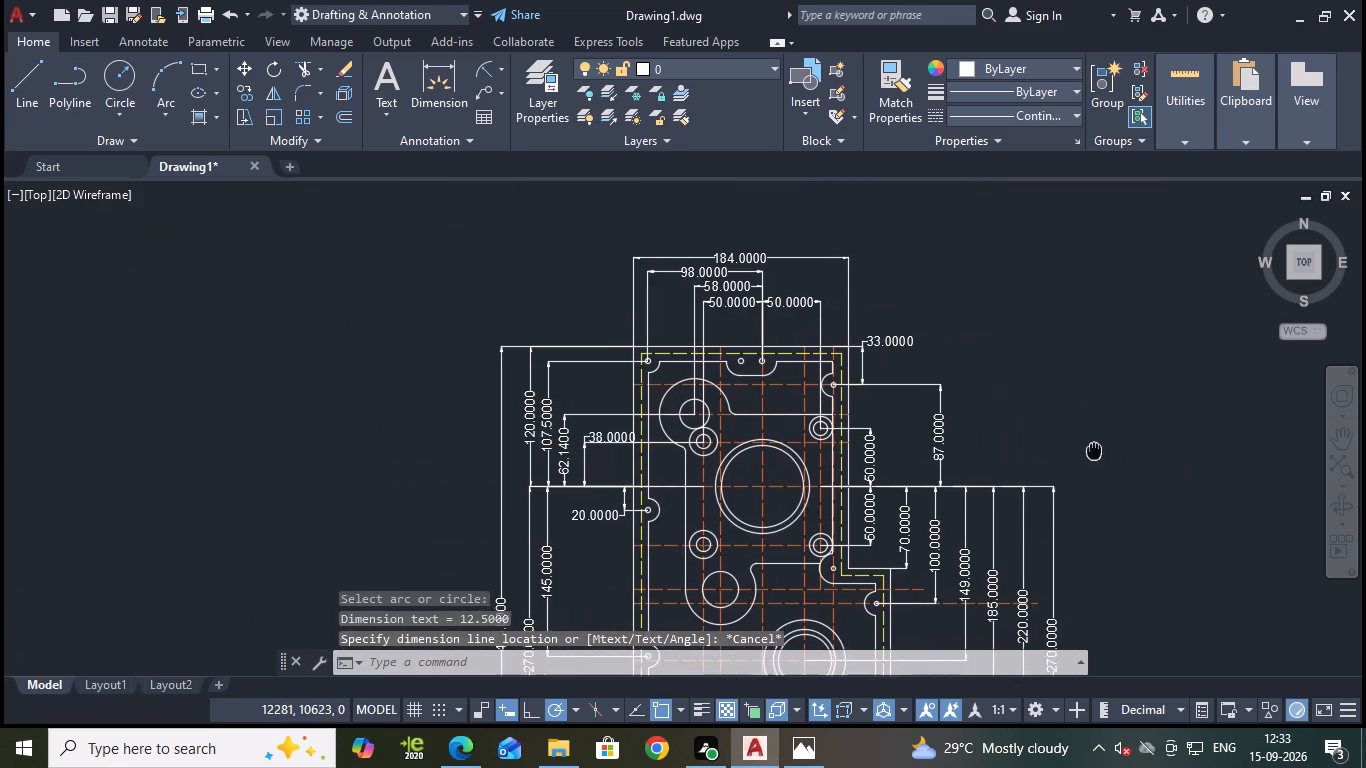
scroll(1066, 425, up, 2)
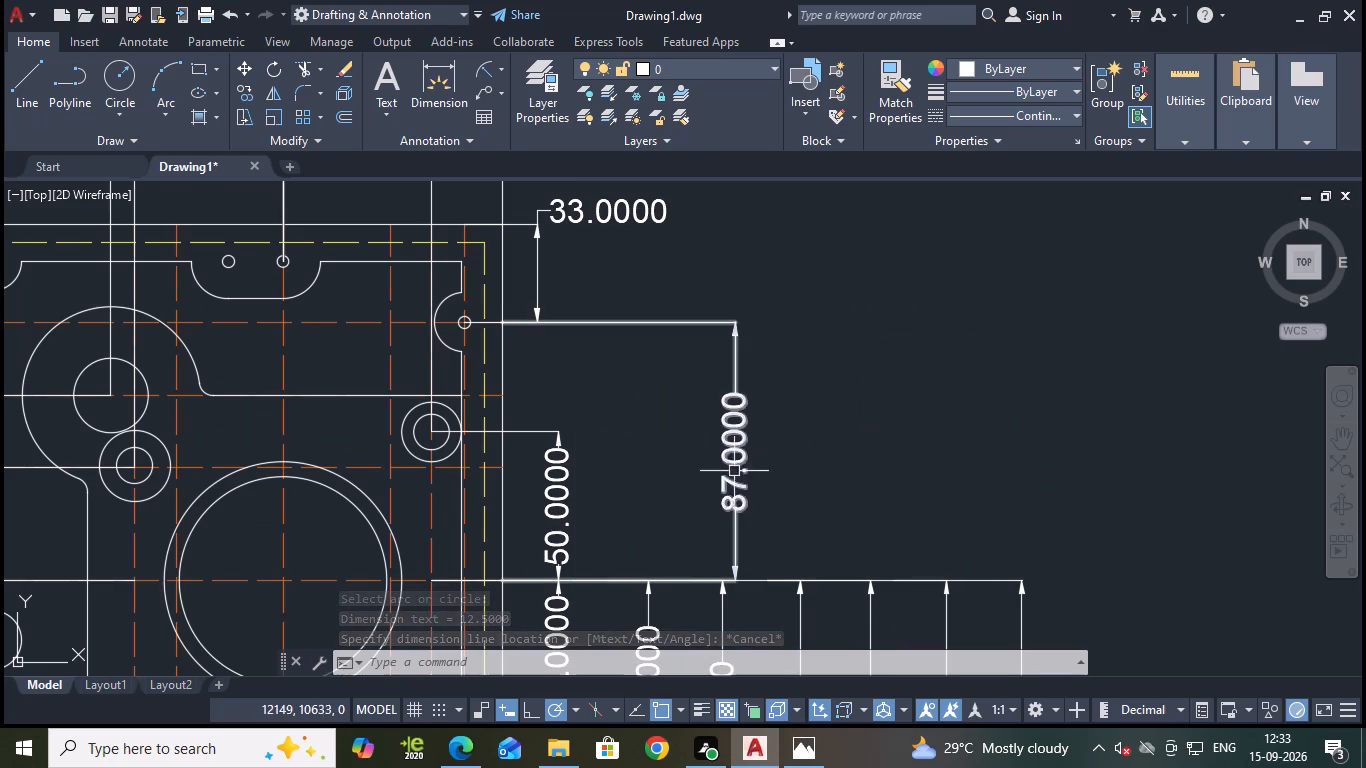
key(Escape)
text(units)
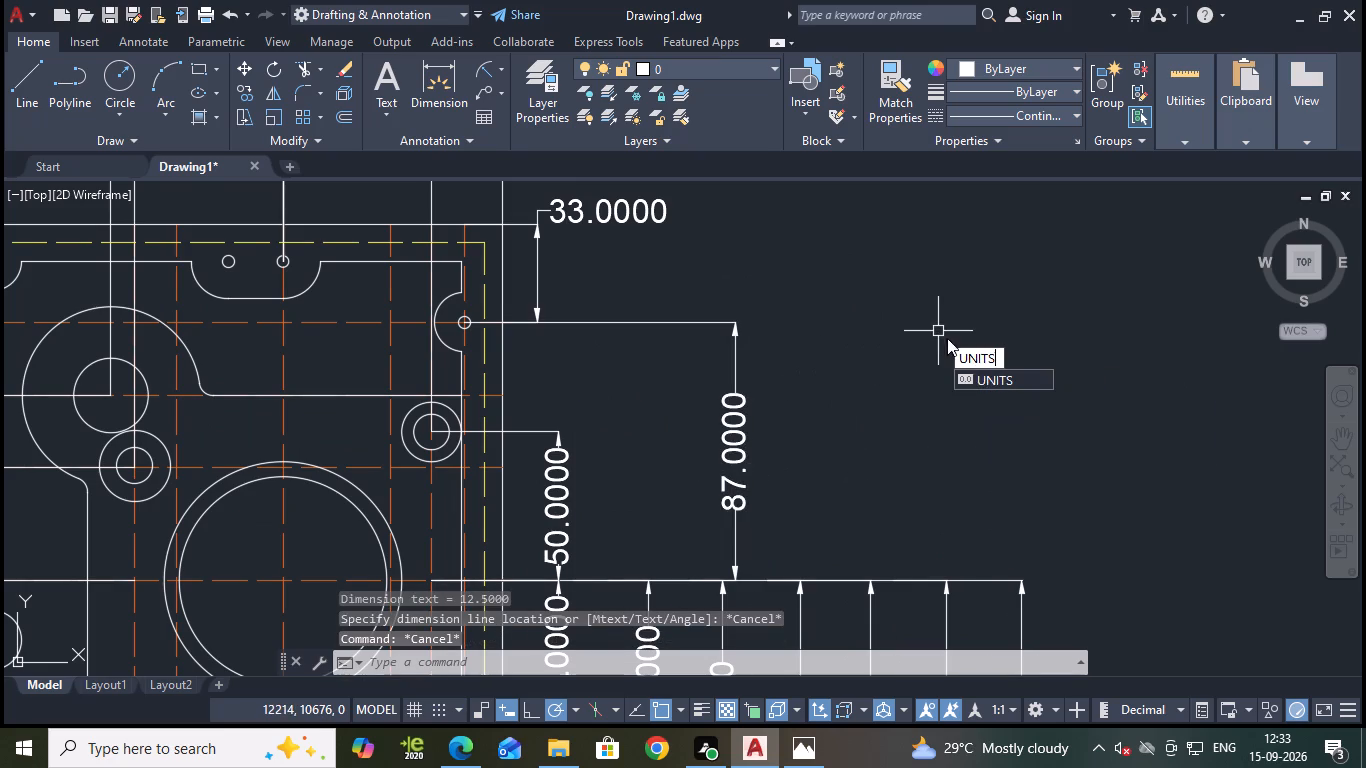
click(987, 378)
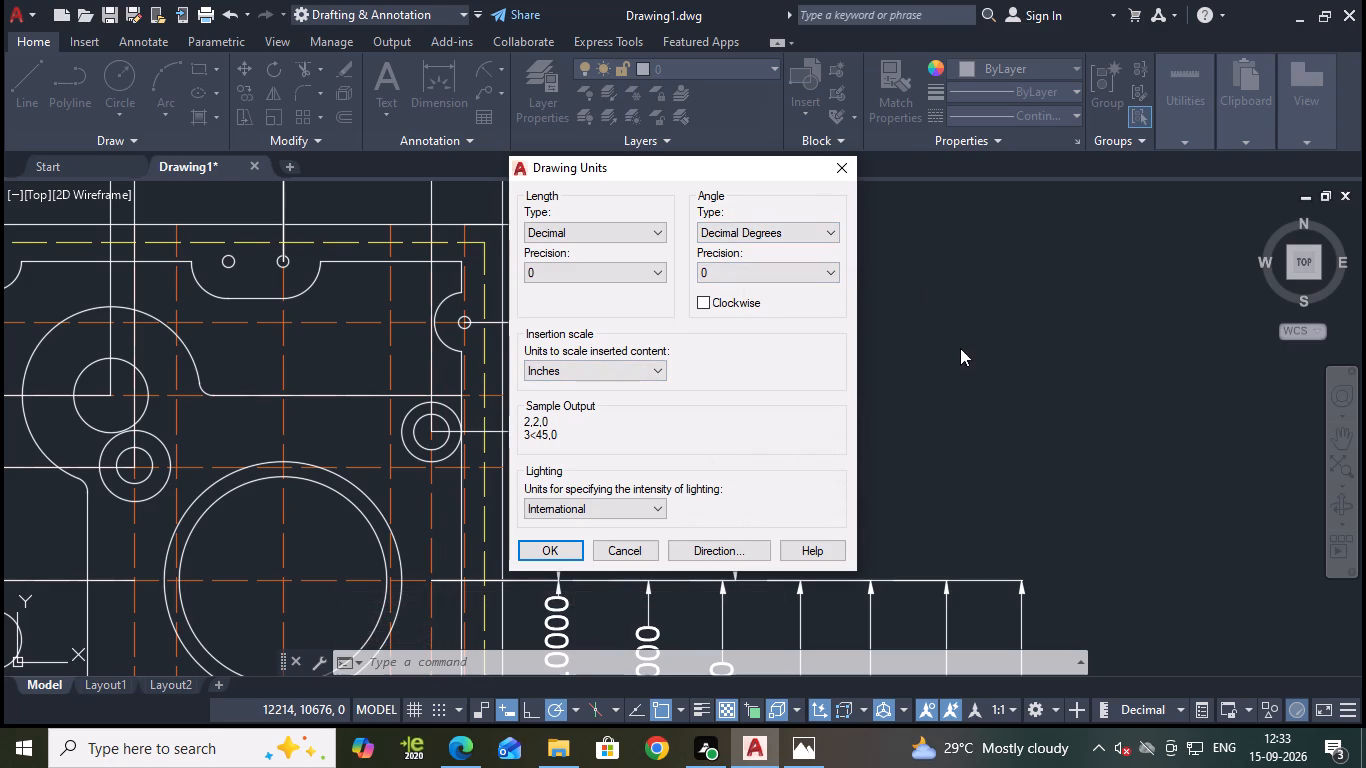
click(842, 163)
key(Escape)
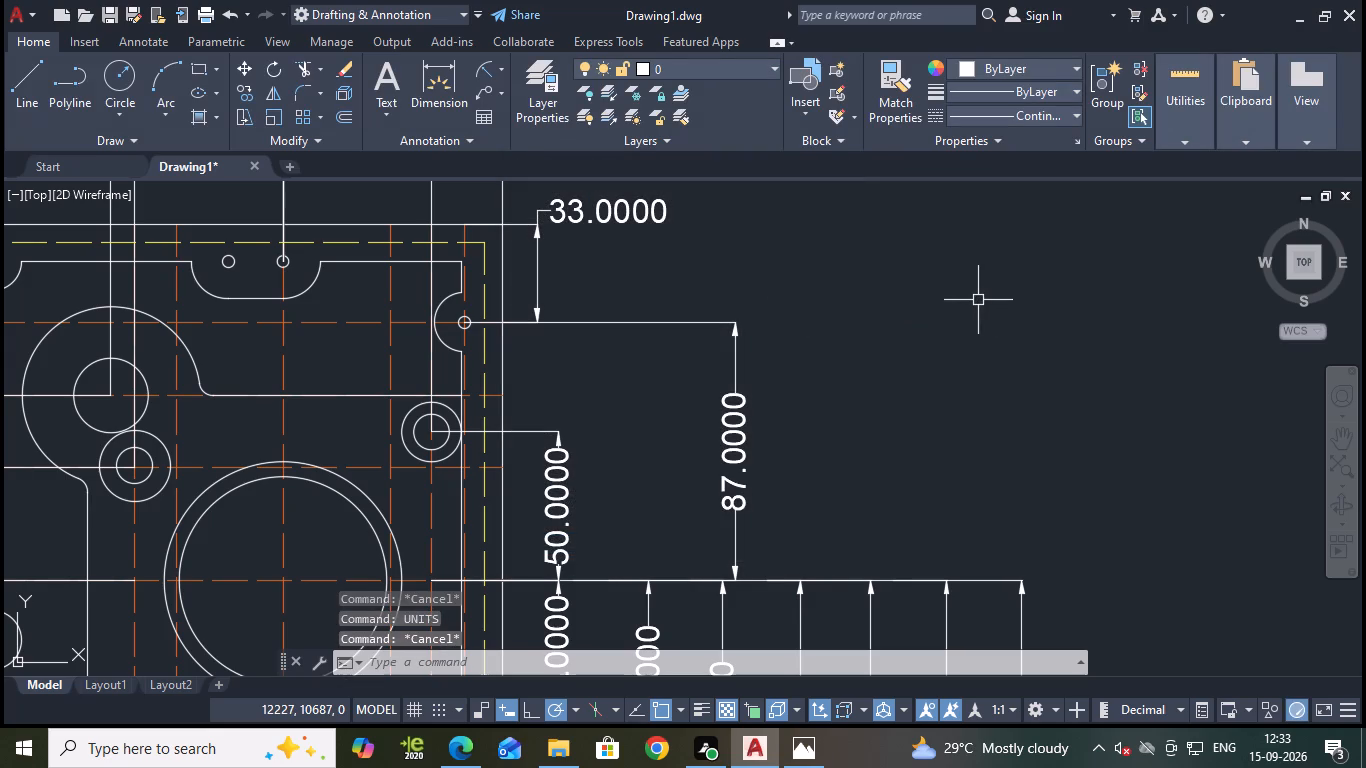
Modify the Standard dimension style so its linear dimensions use a precision of one decimal place (0.0).
key(d)
key(Return)
click(867, 333)
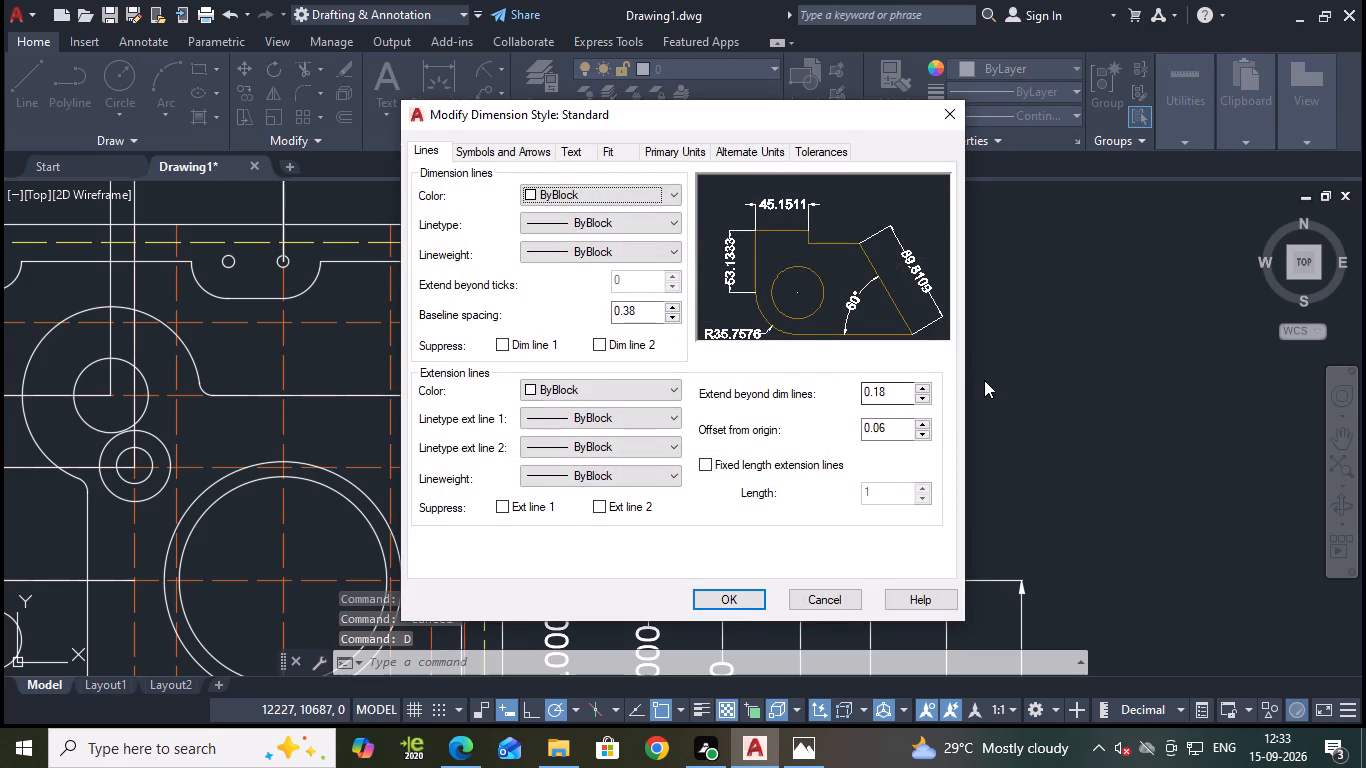
click(690, 158)
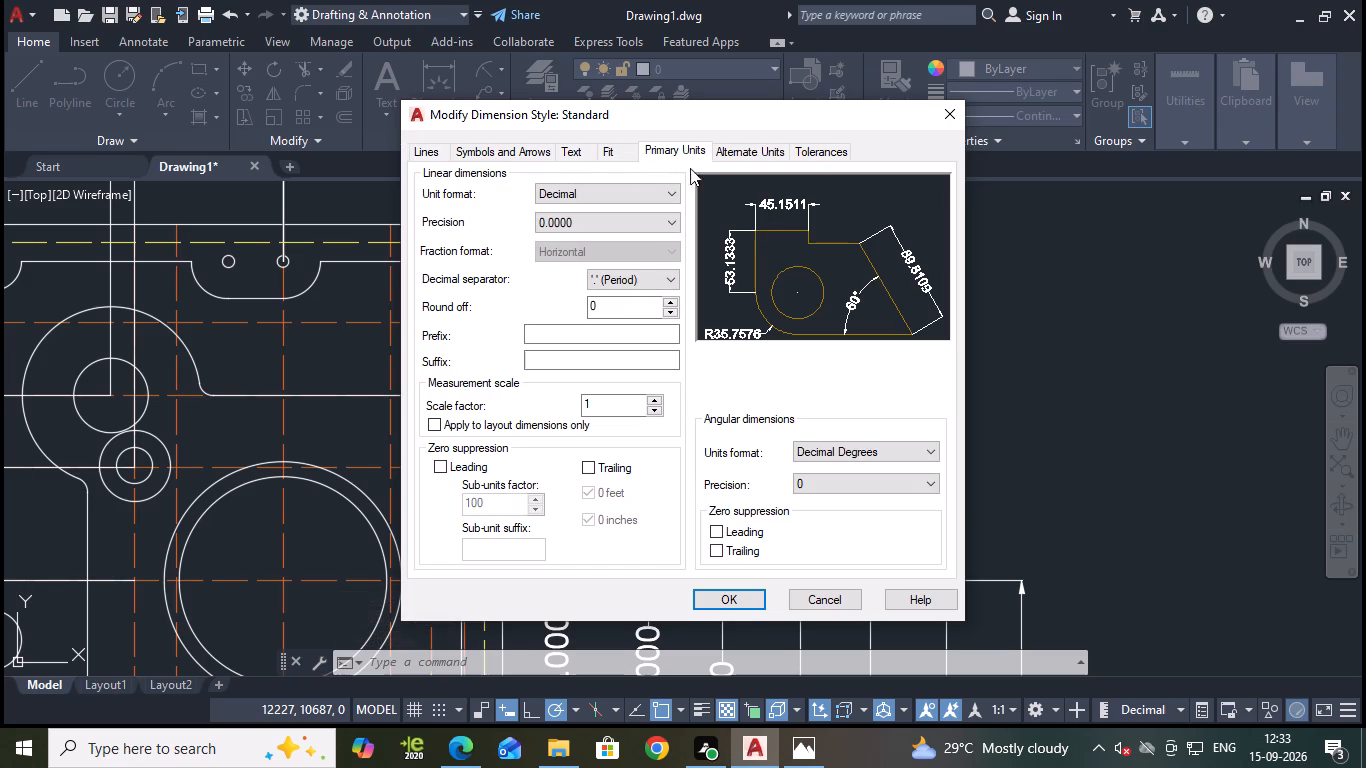
click(647, 221)
click(539, 240)
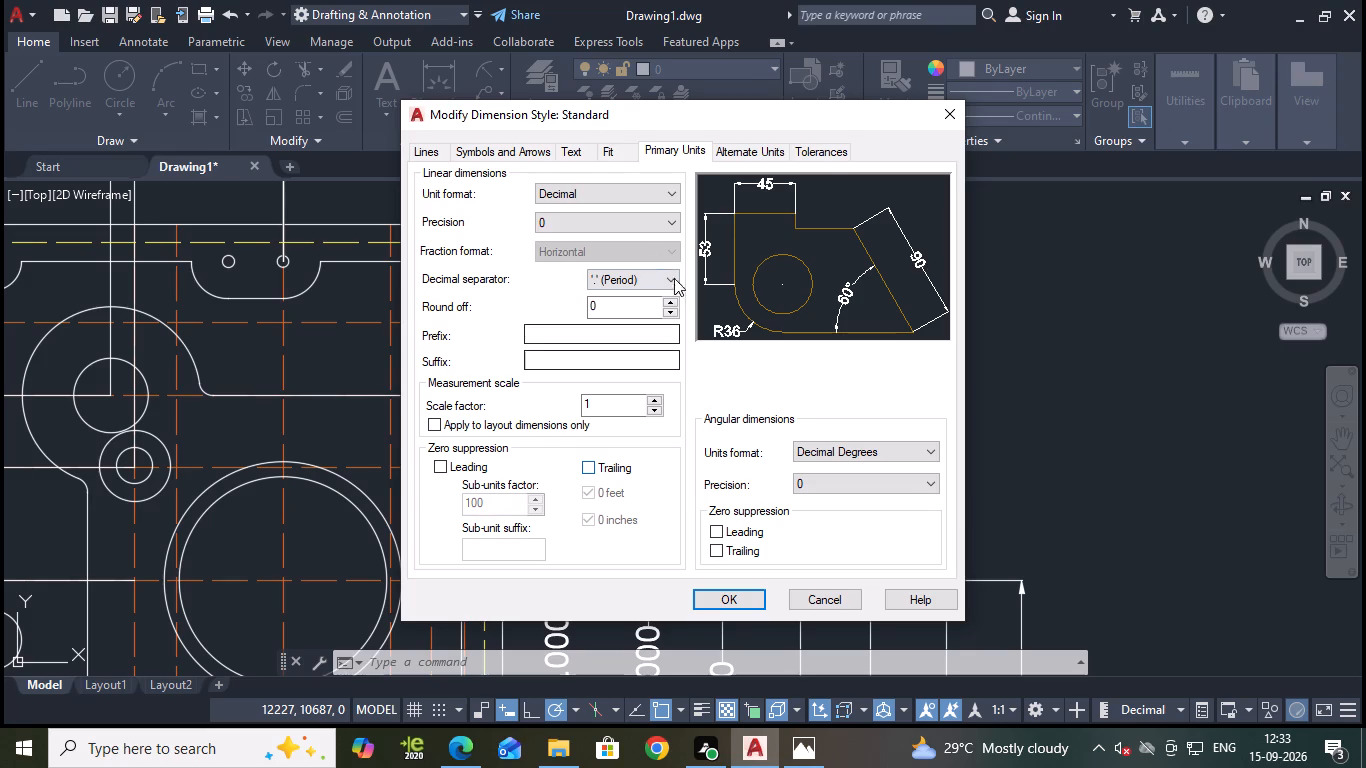
click(639, 224)
click(569, 250)
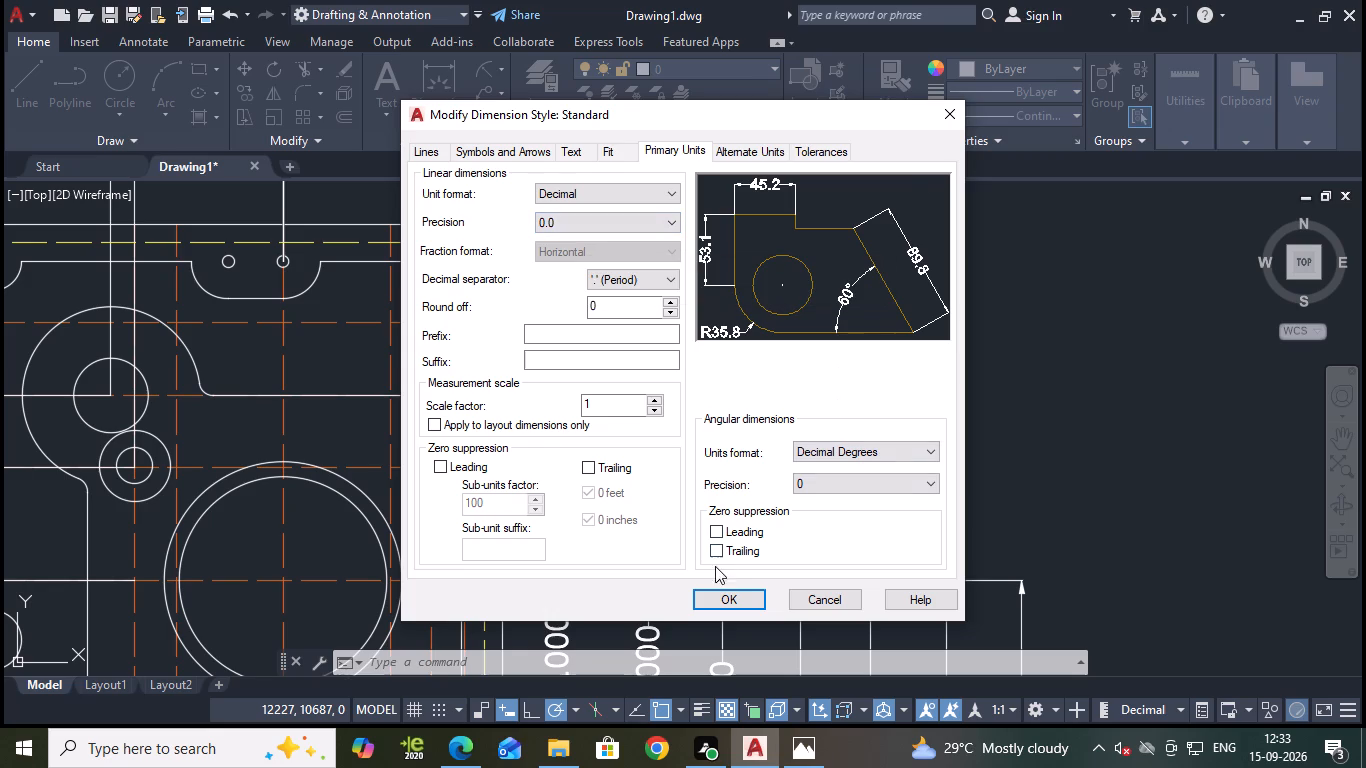
click(721, 595)
click(905, 258)
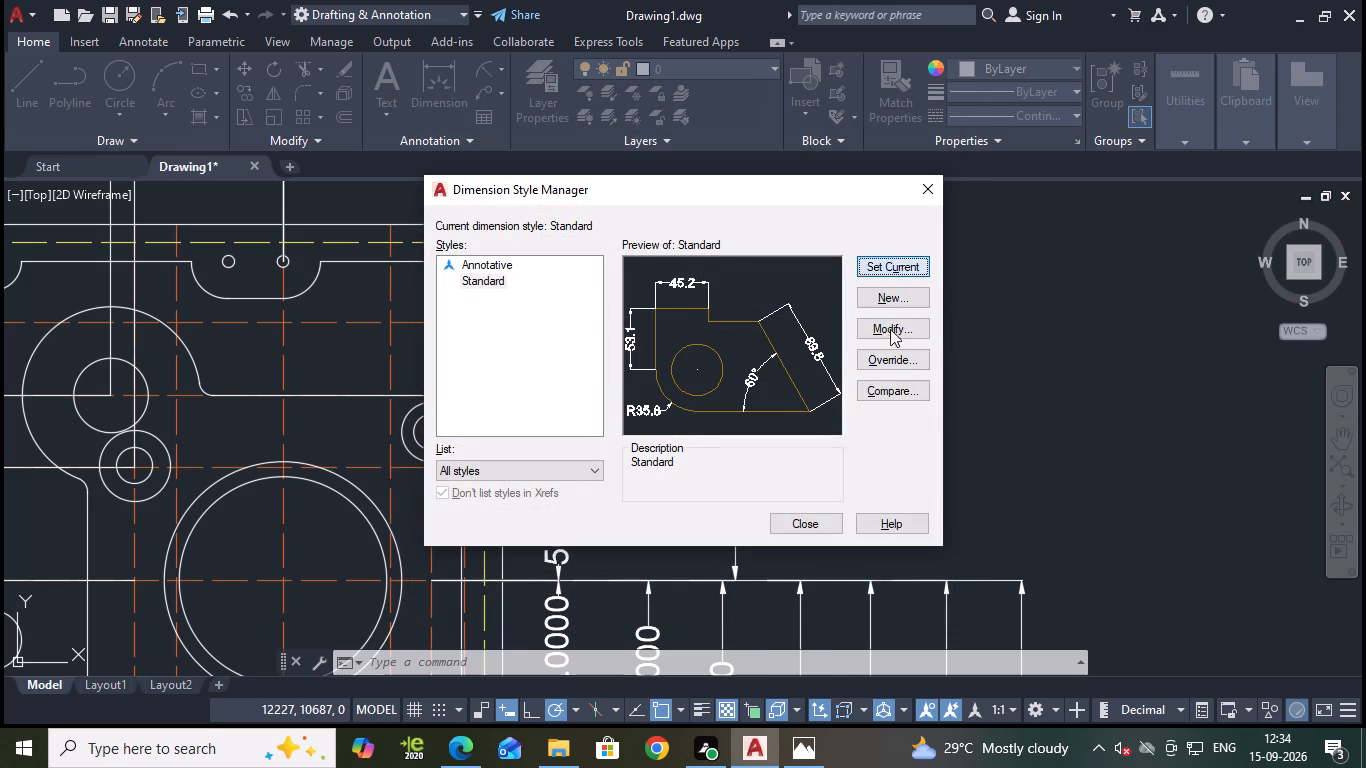
click(827, 526)
Add a radius dimension to the right-hand arc of the notch in the plate's top edge, with its text outside the notch, below the arc.
scroll(823, 525, down, 2)
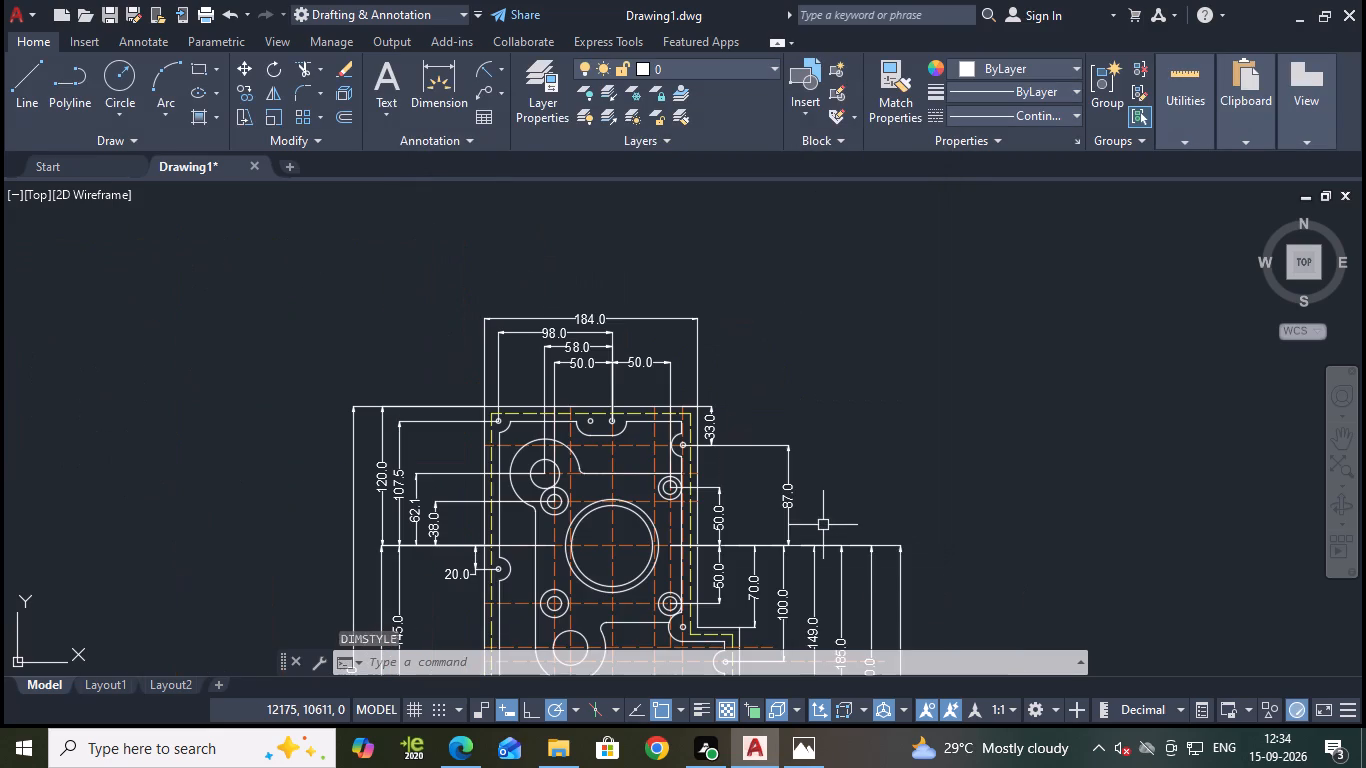
middle_drag(786, 368, 1138, 402)
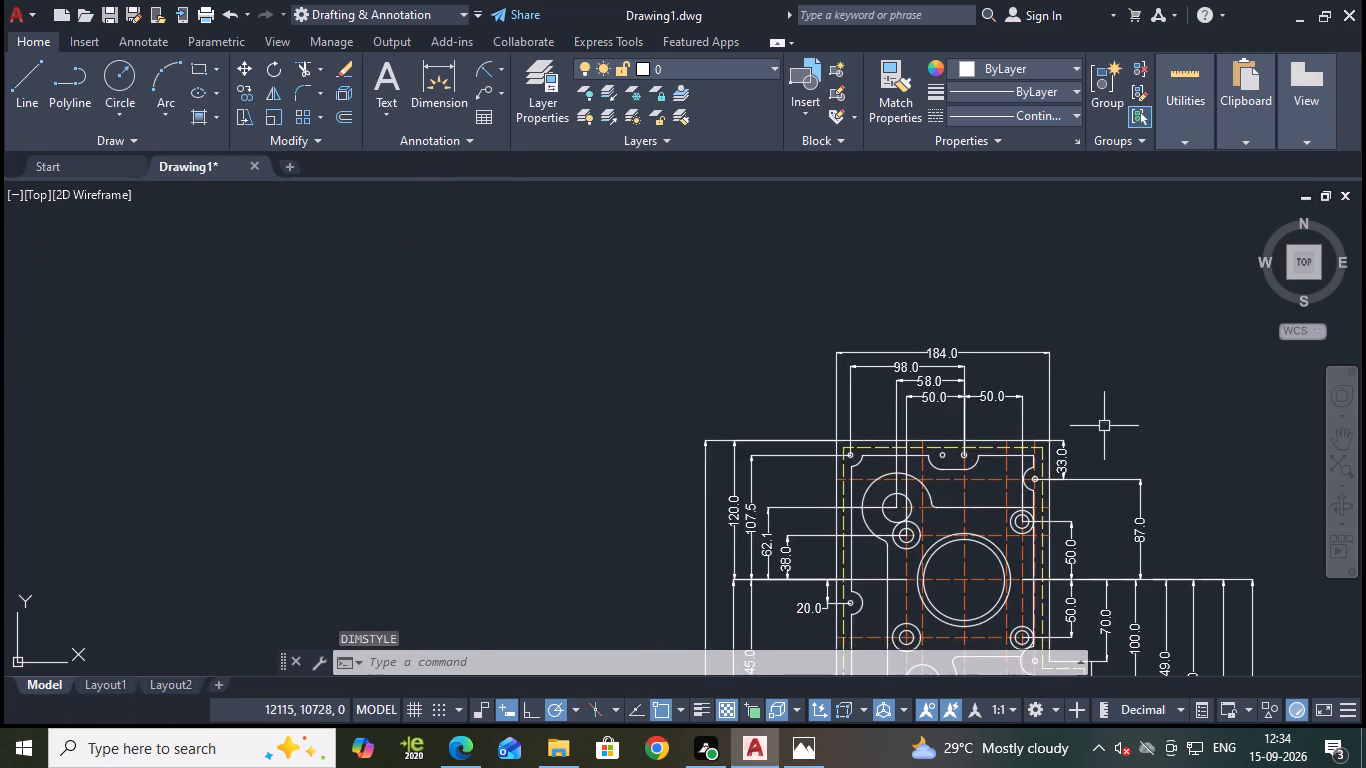
scroll(1121, 460, up, 2)
middle_drag(1119, 390, 1046, 310)
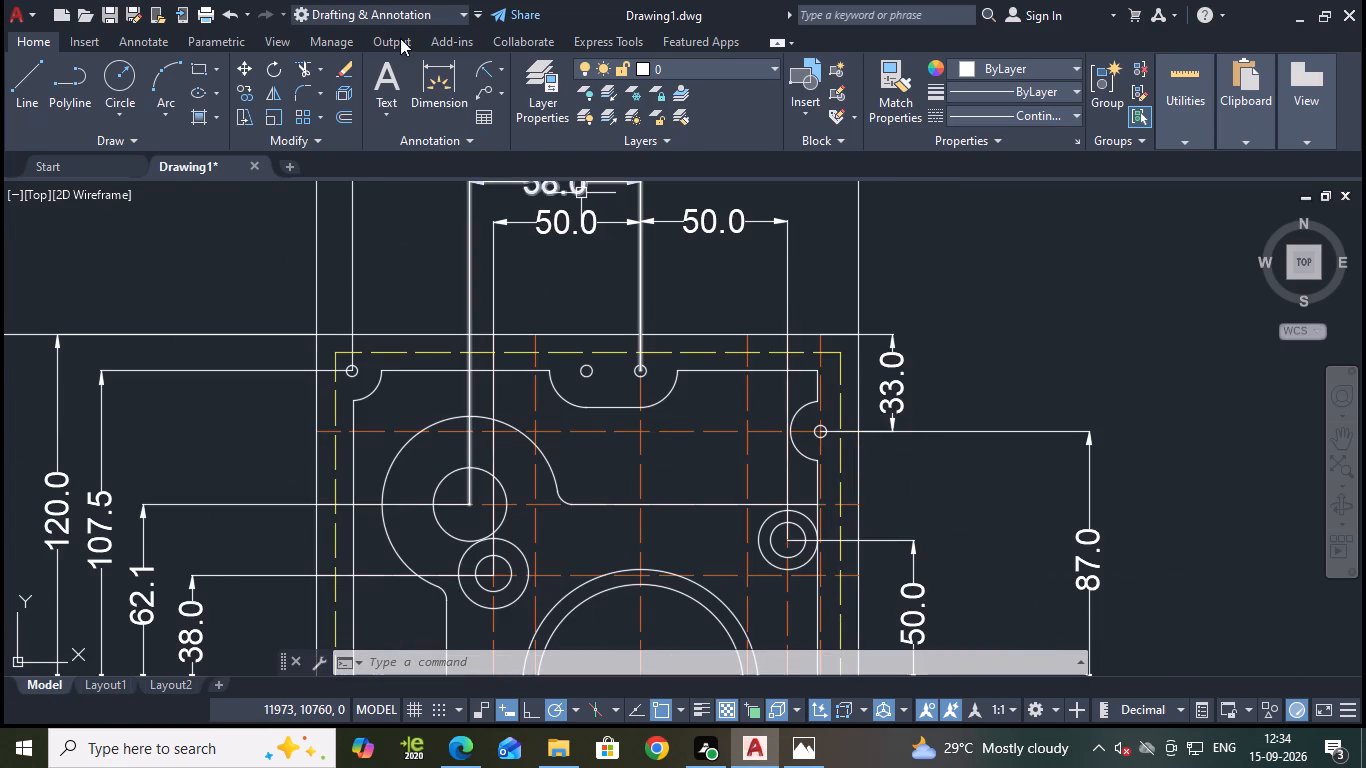
click(485, 66)
scroll(654, 417, up, 2)
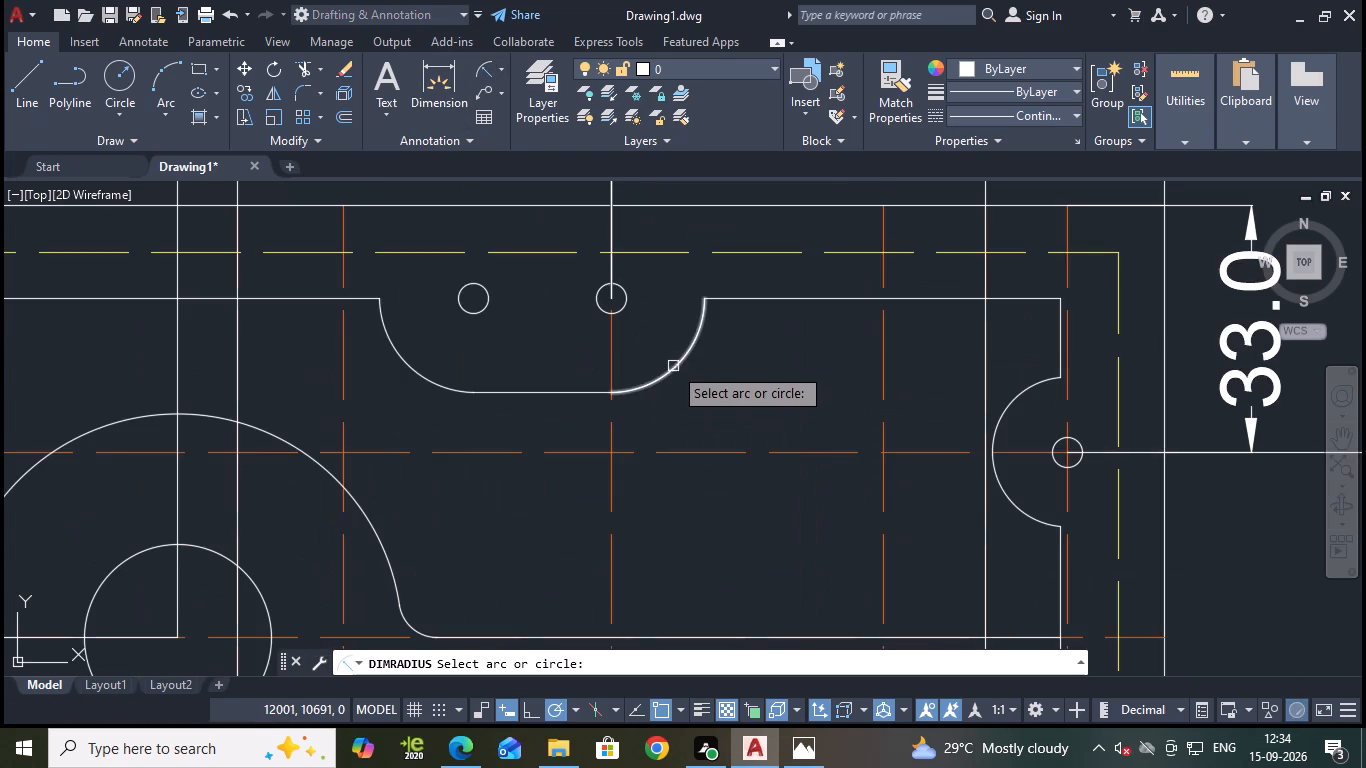
click(672, 368)
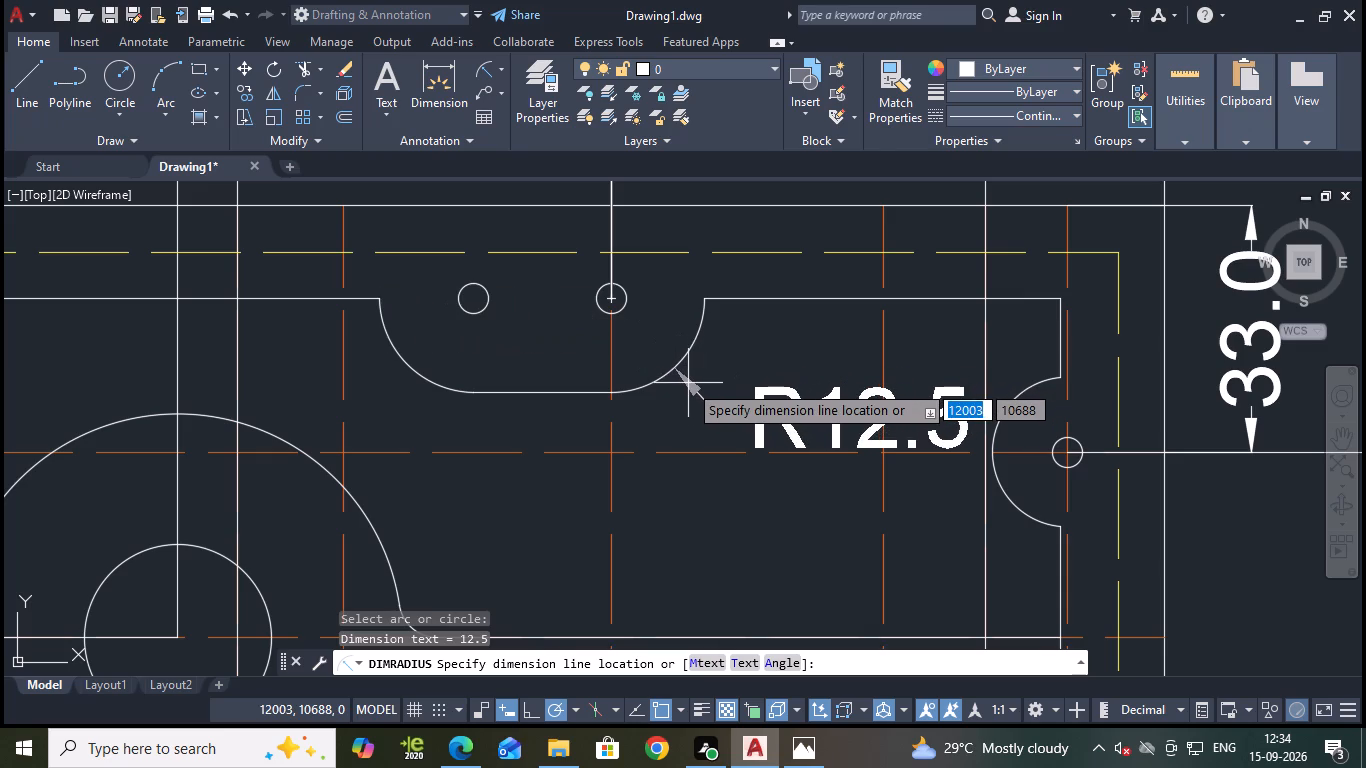
scroll(688, 383, down, 4)
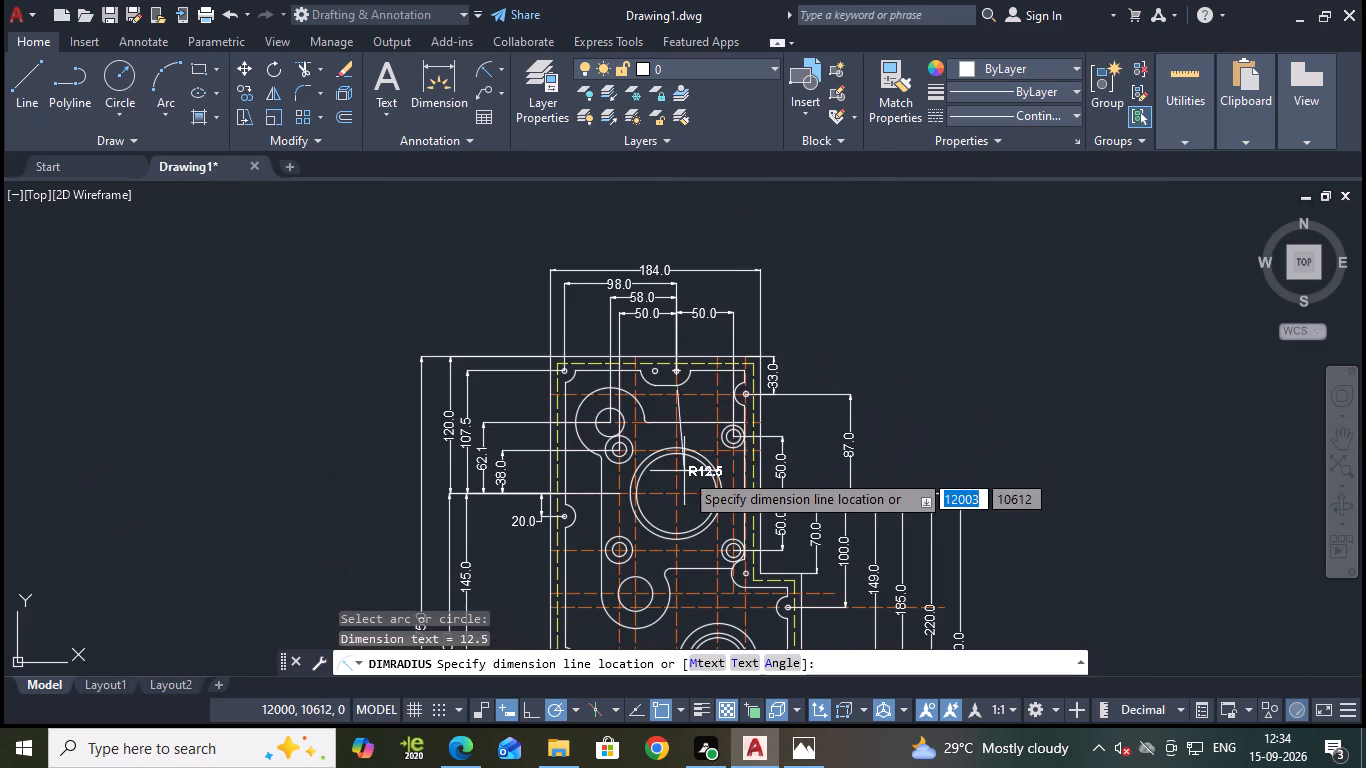
scroll(679, 430, down, 1)
middle_drag(875, 383, 876, 125)
scroll(732, 461, up, 1)
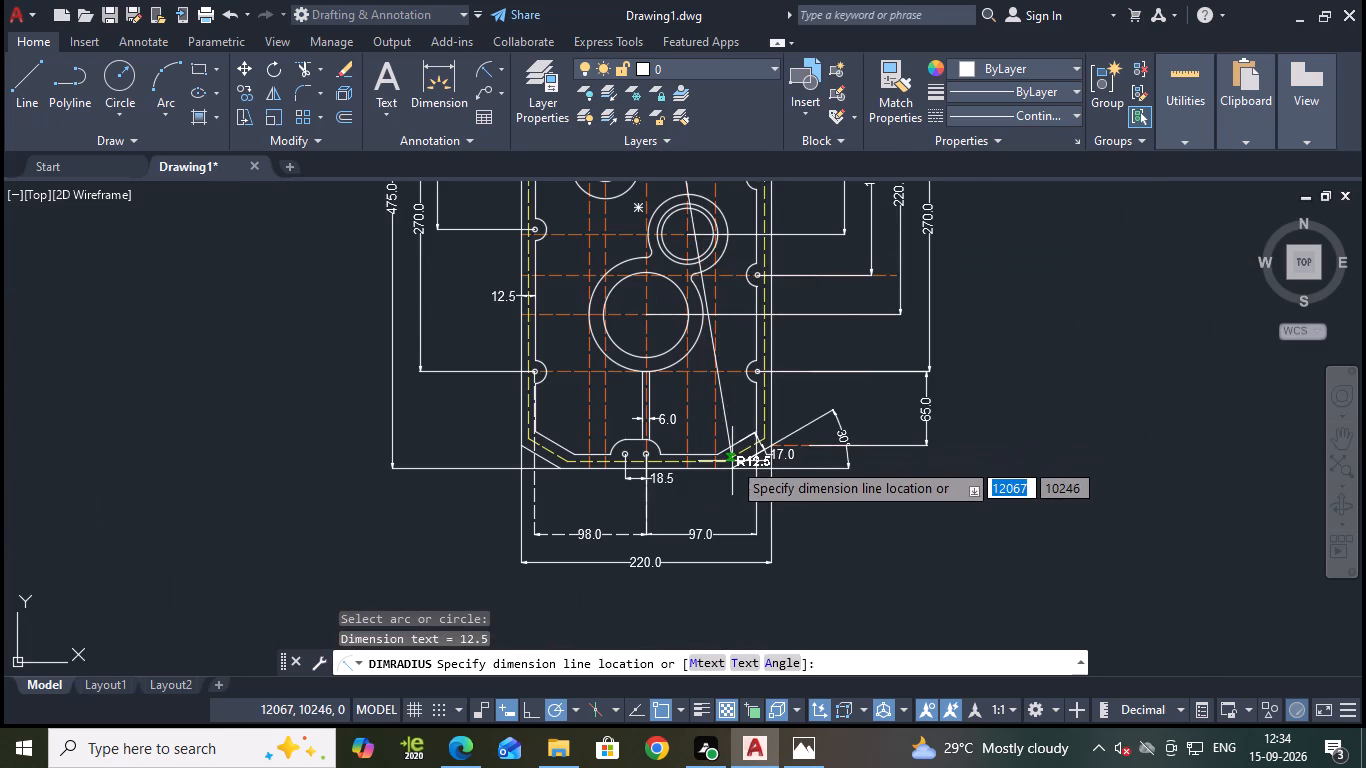
middle_drag(914, 476, 988, 540)
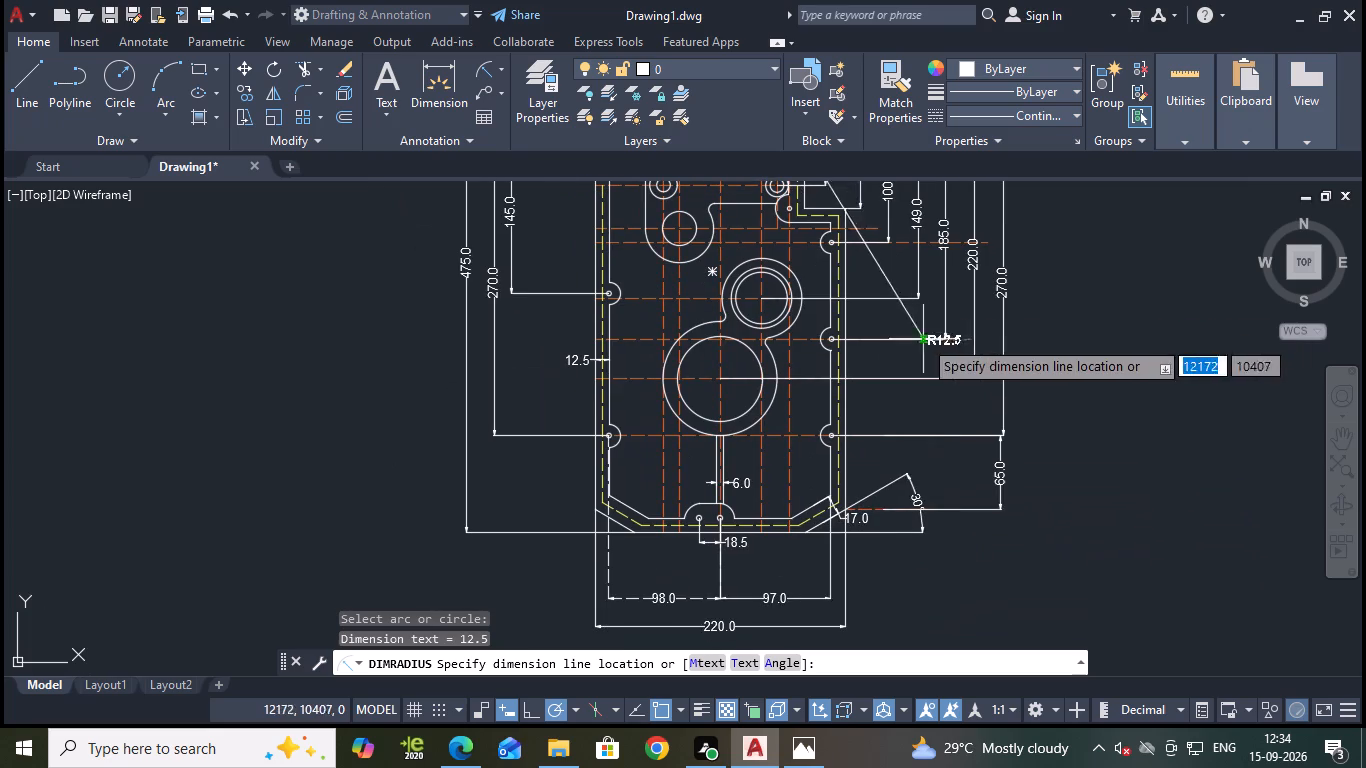
middle_drag(884, 295, 872, 564)
scroll(638, 269, up, 2)
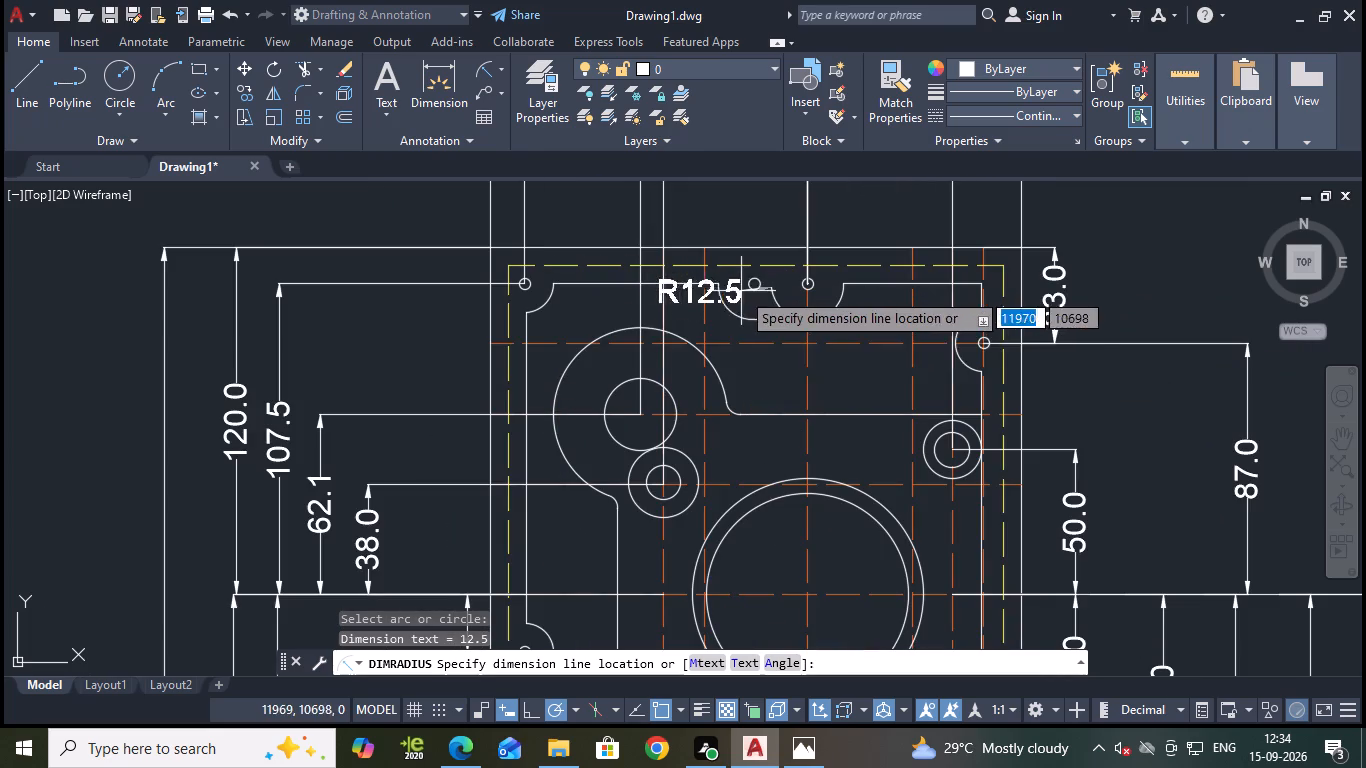
scroll(735, 329, up, 2)
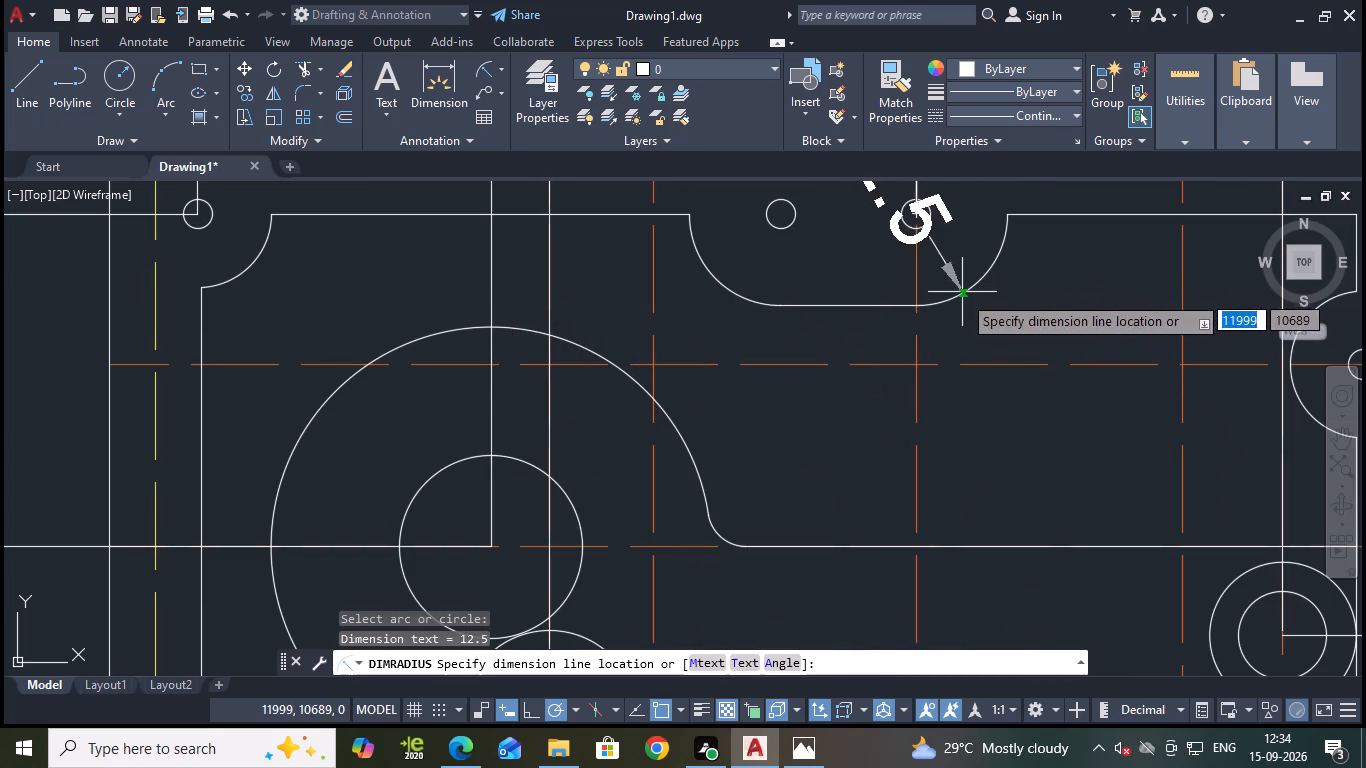
scroll(999, 336, down, 1)
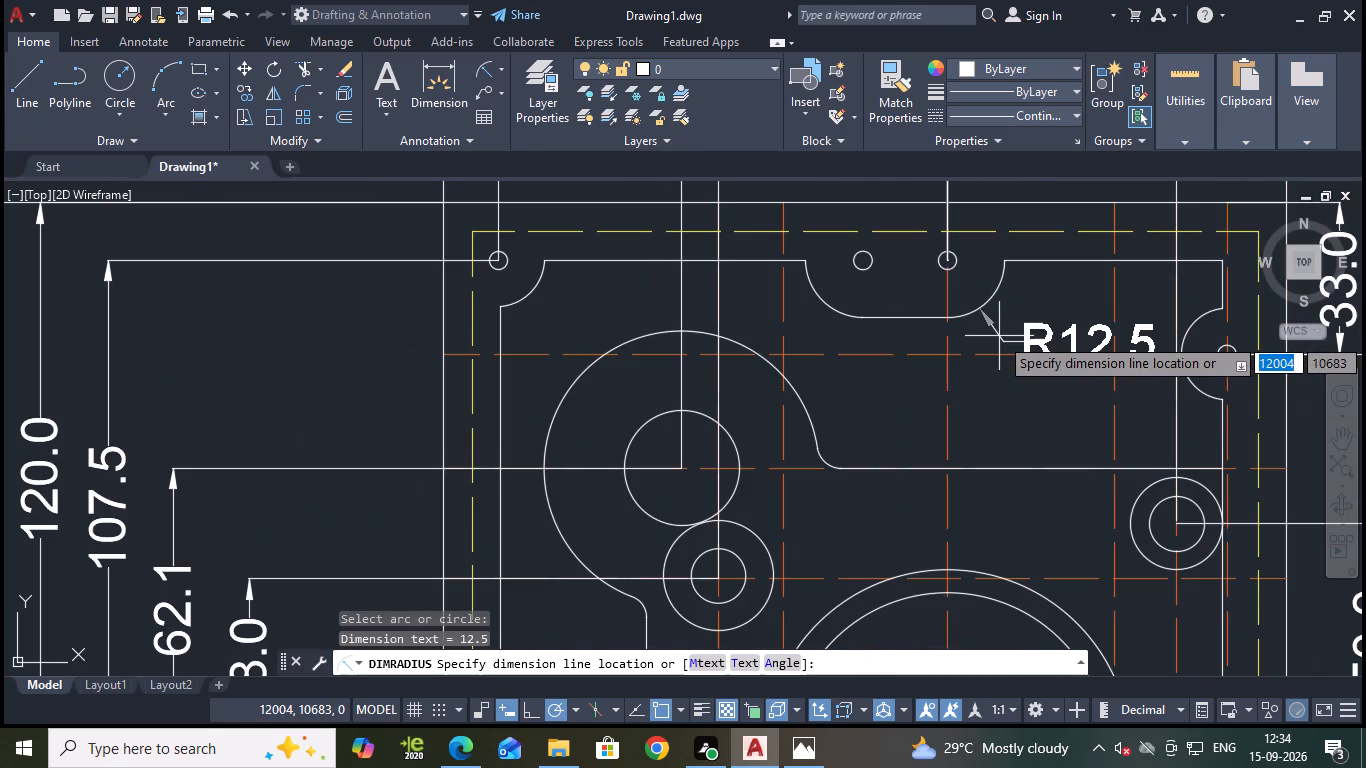
click(999, 336)
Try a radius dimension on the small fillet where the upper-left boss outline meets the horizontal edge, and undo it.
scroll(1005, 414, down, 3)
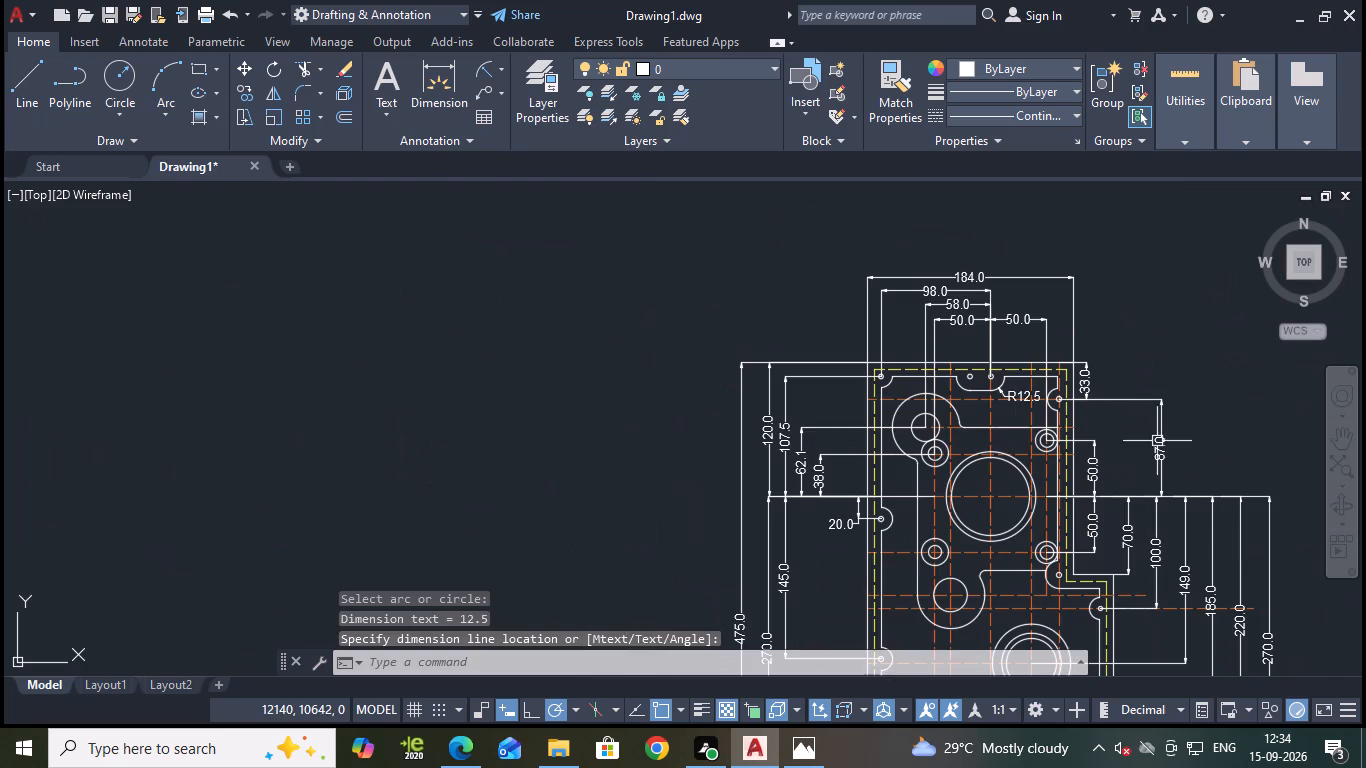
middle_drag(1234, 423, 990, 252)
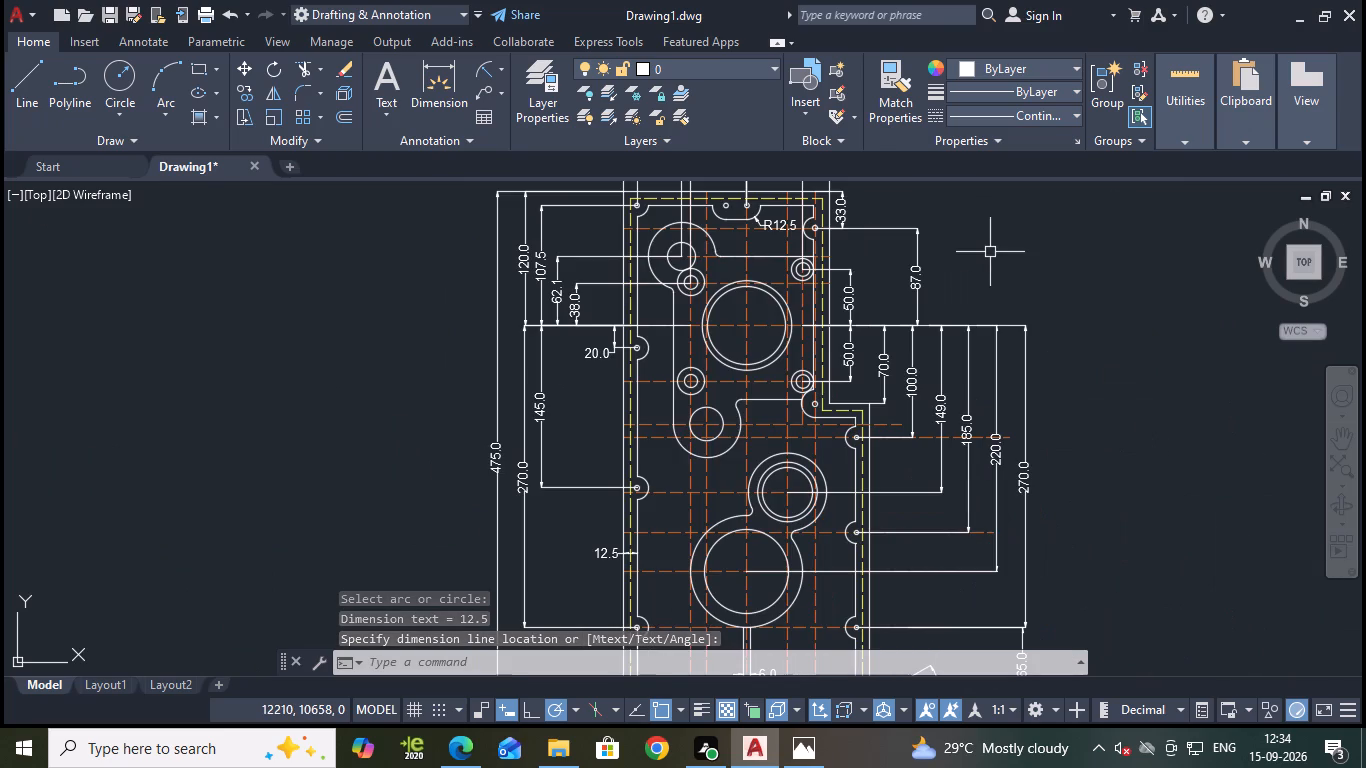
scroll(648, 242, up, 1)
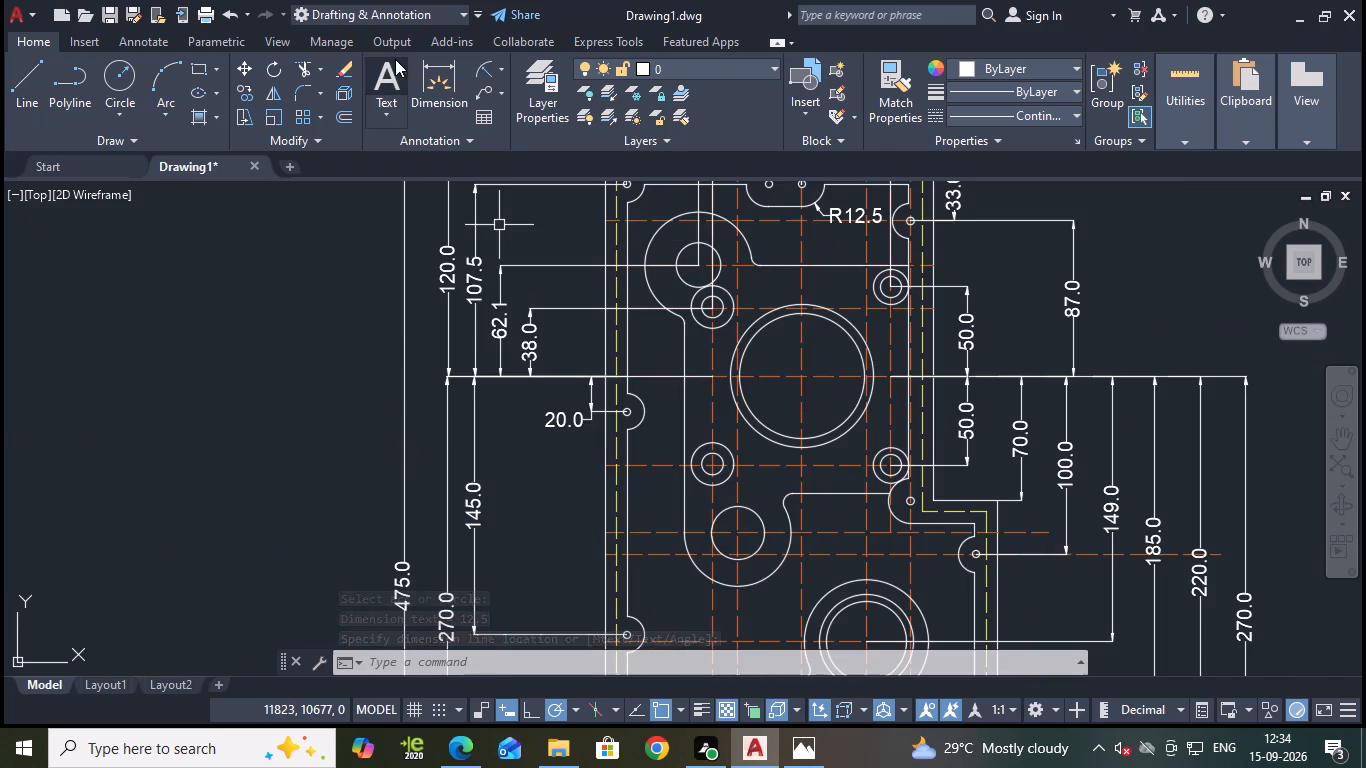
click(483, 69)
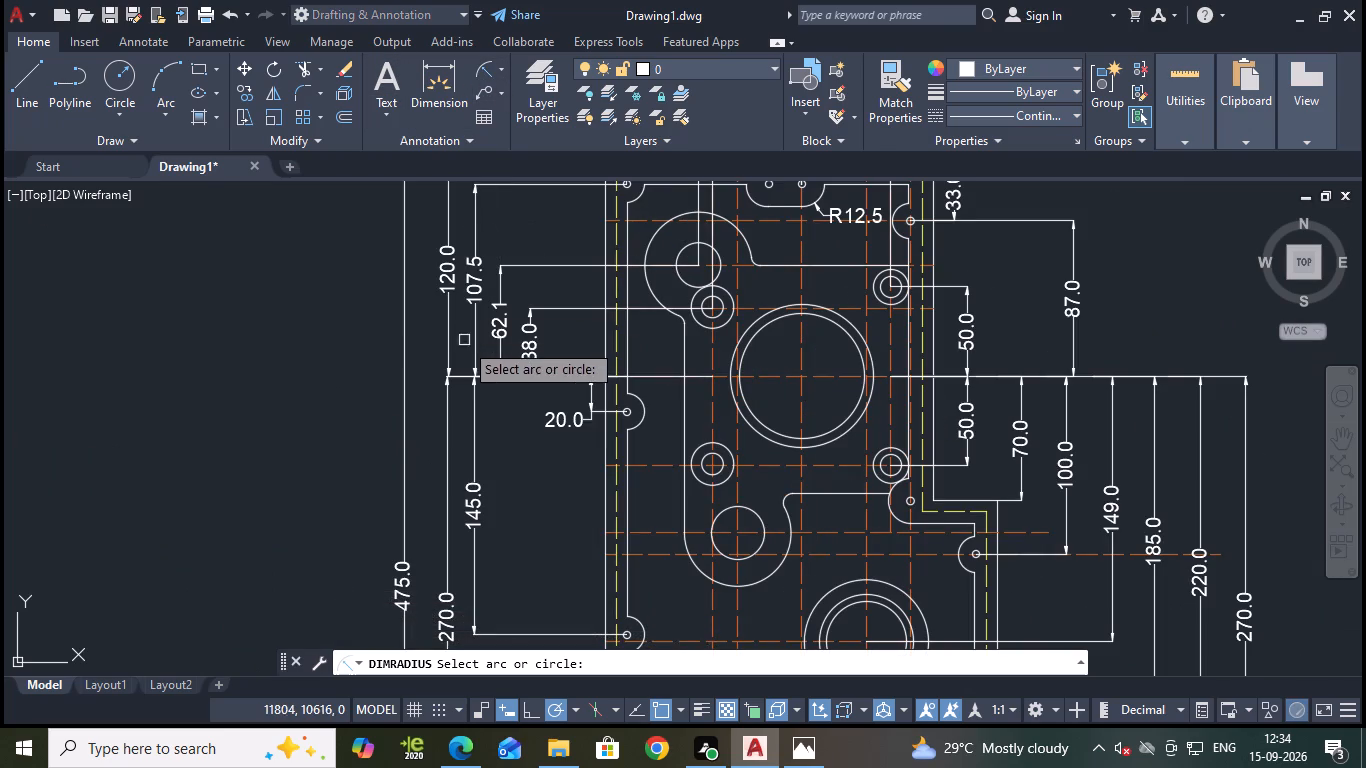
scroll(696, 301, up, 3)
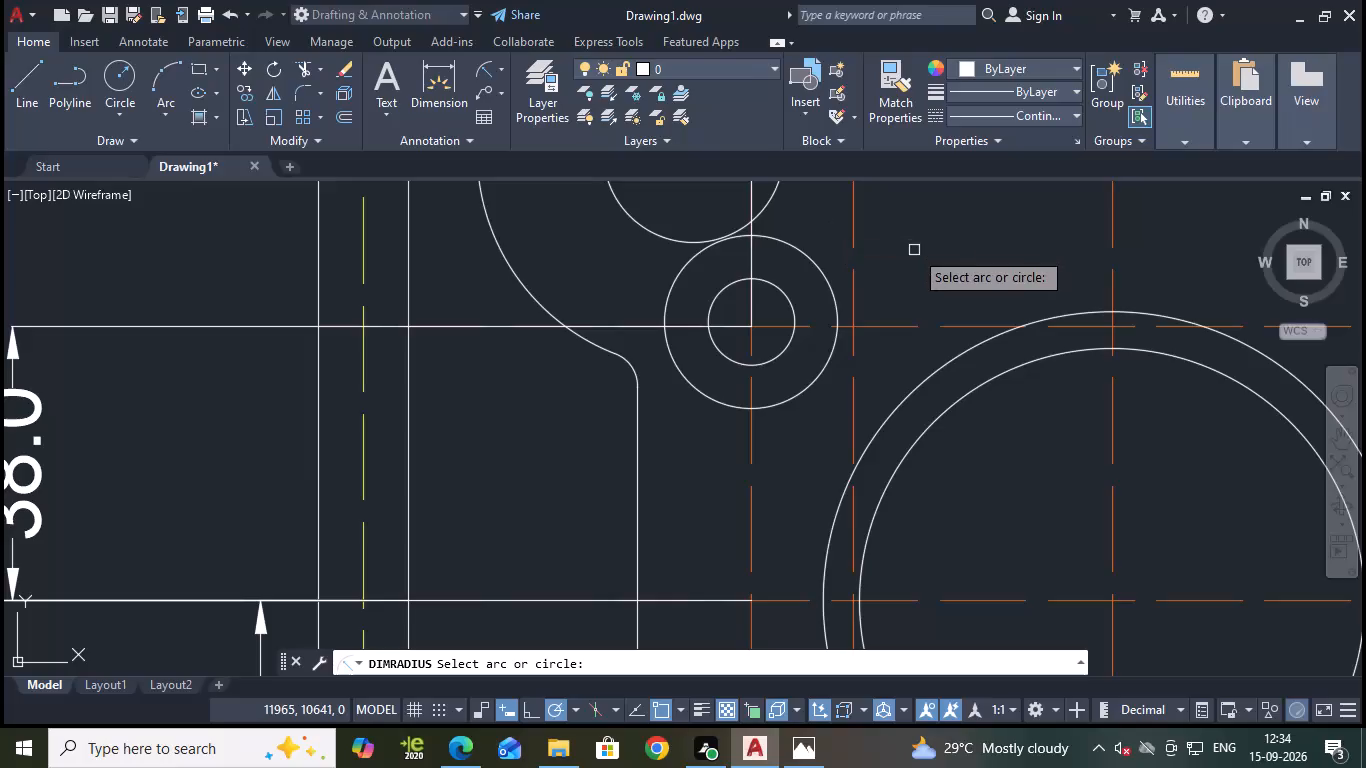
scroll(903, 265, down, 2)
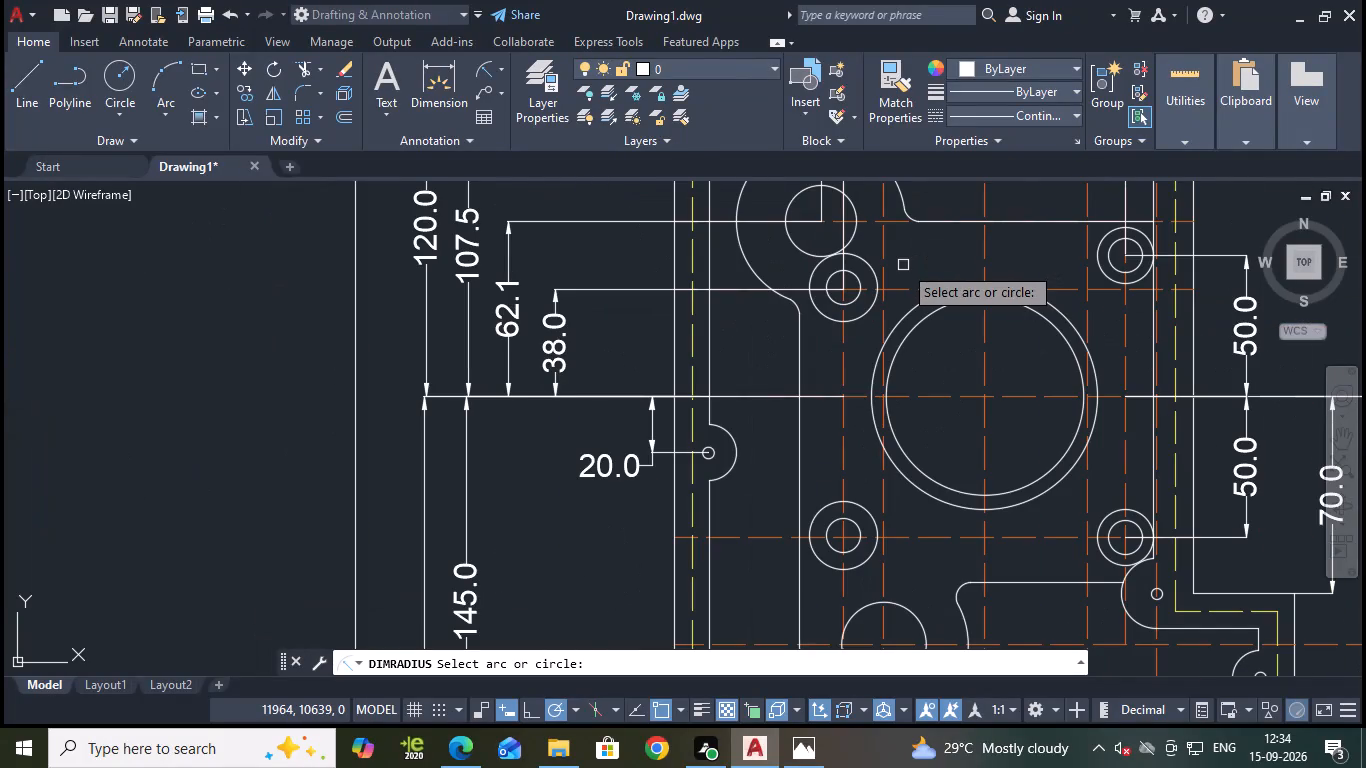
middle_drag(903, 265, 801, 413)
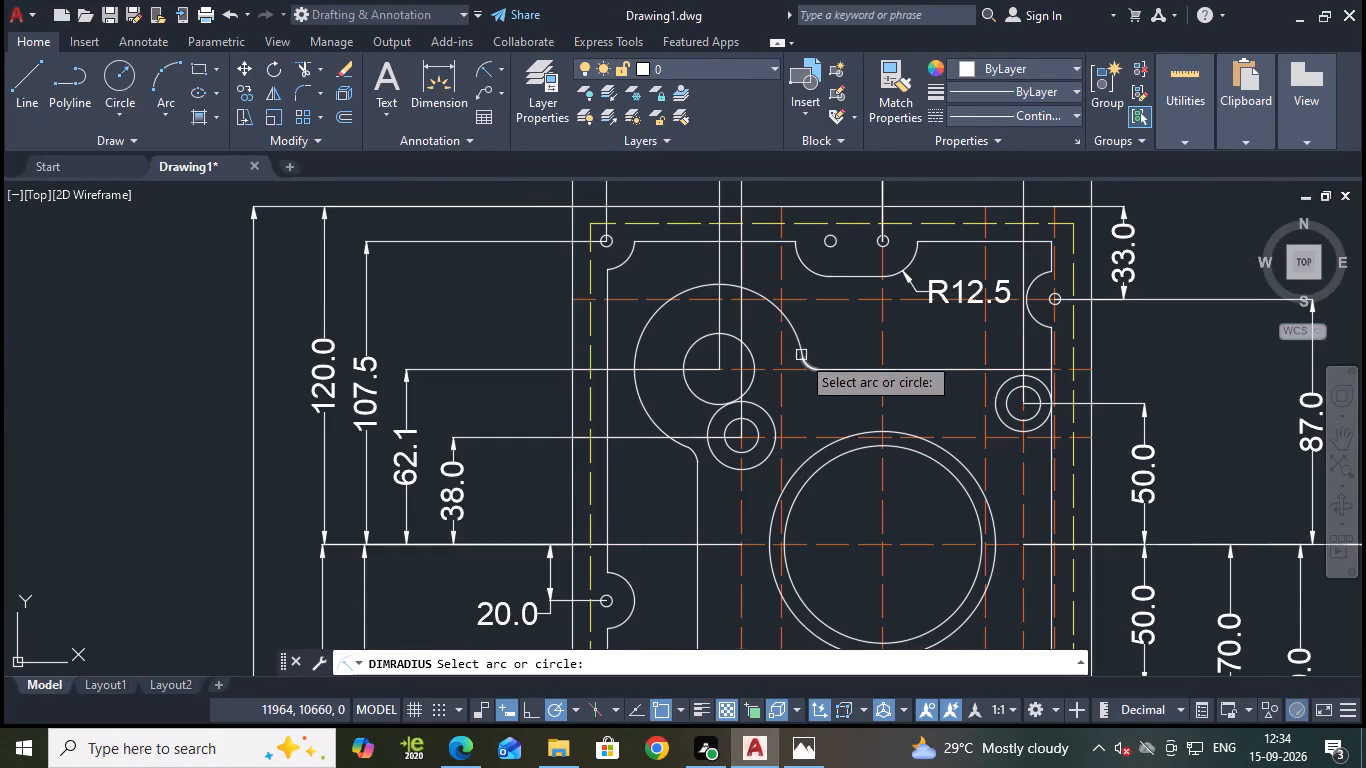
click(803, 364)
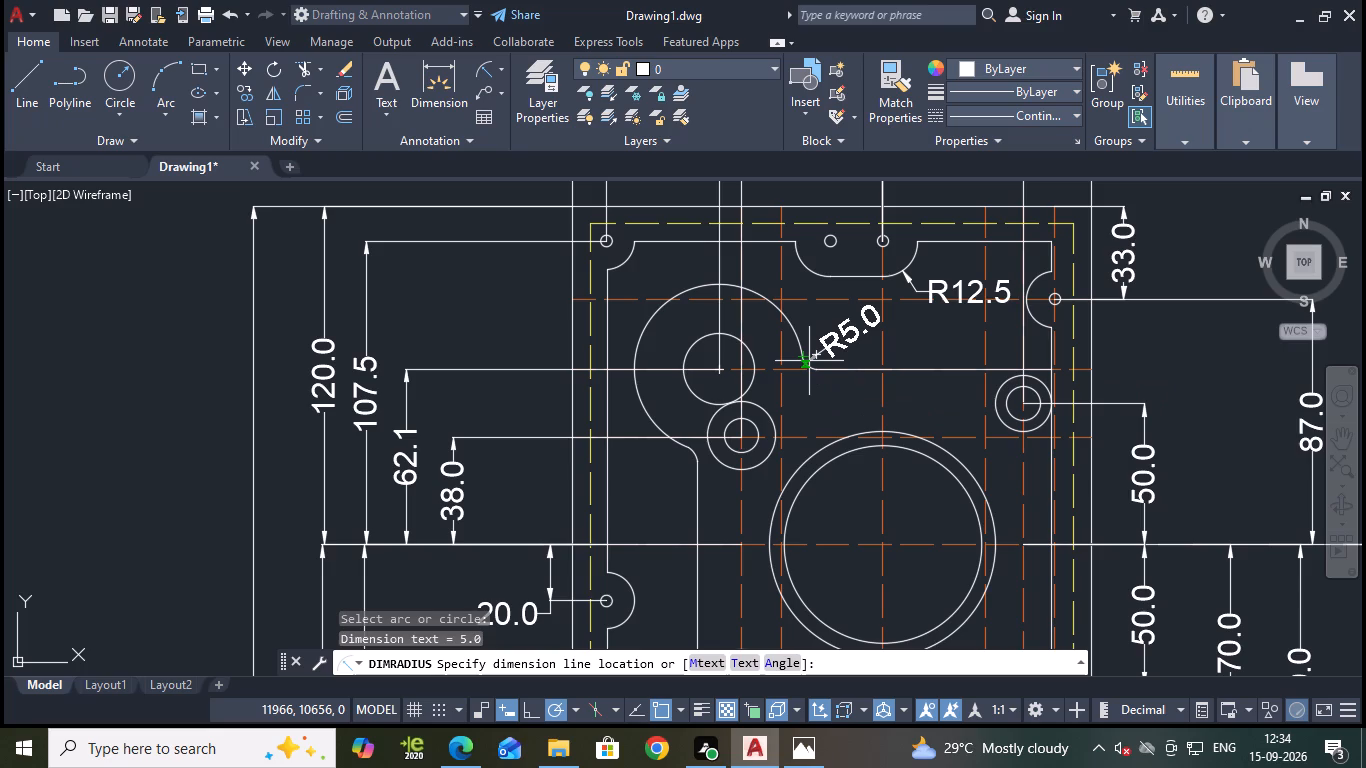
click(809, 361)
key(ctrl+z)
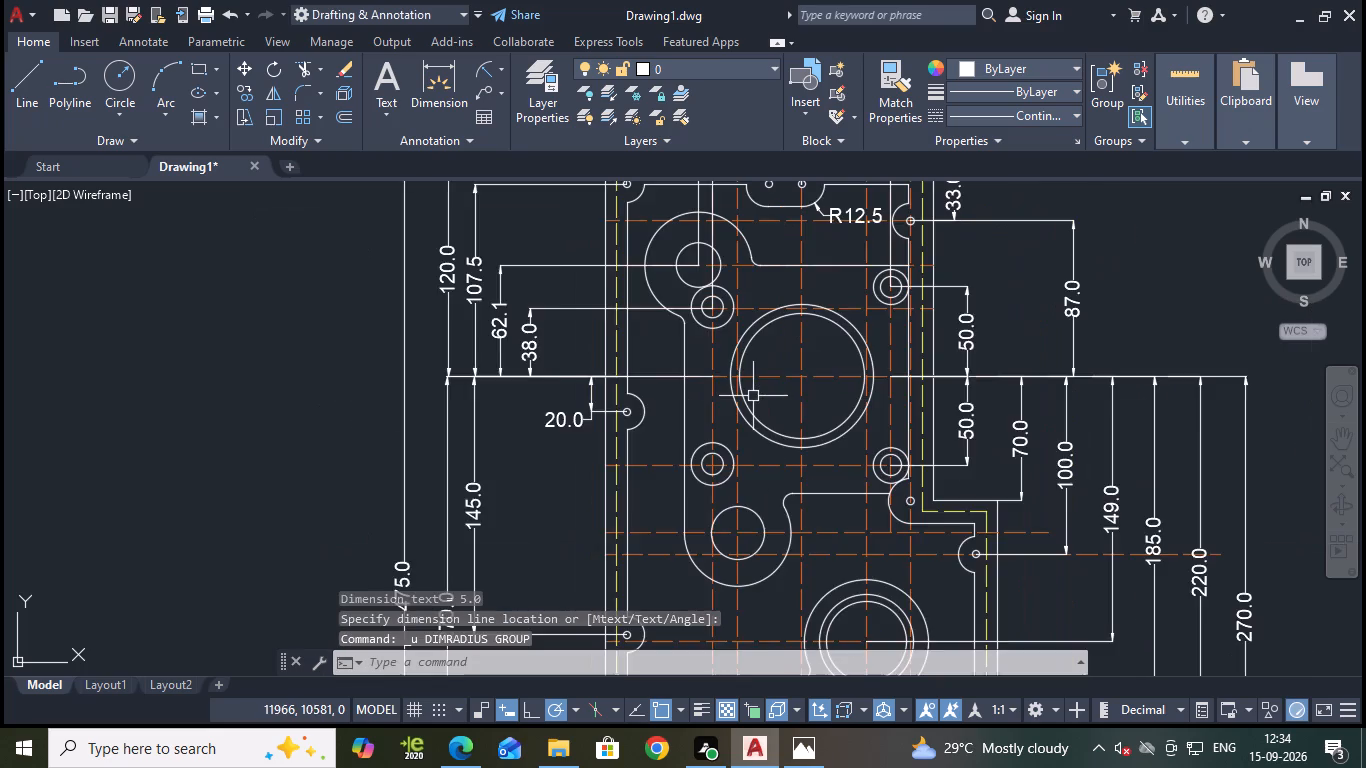
Set the Standard dimension style's arrow size to 6.
scroll(753, 398, down, 2)
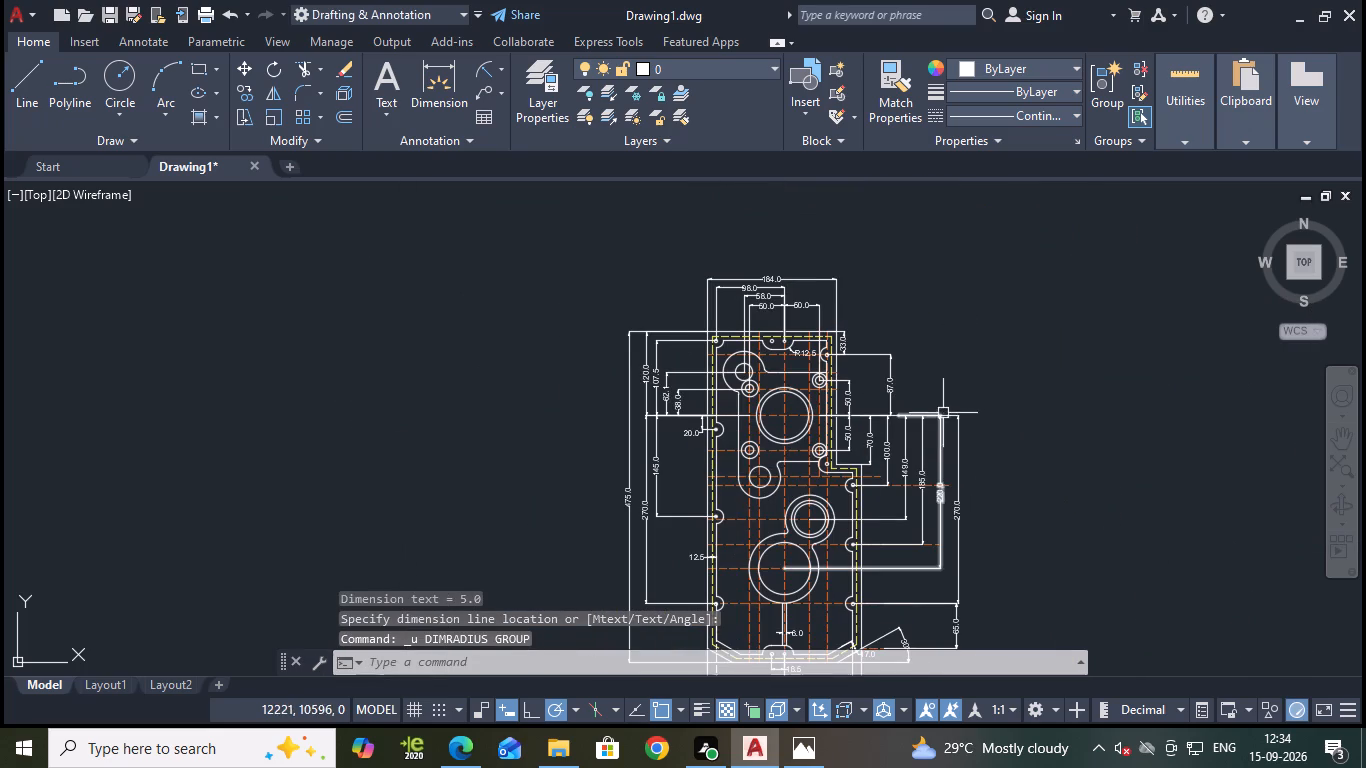
middle_drag(994, 404, 931, 307)
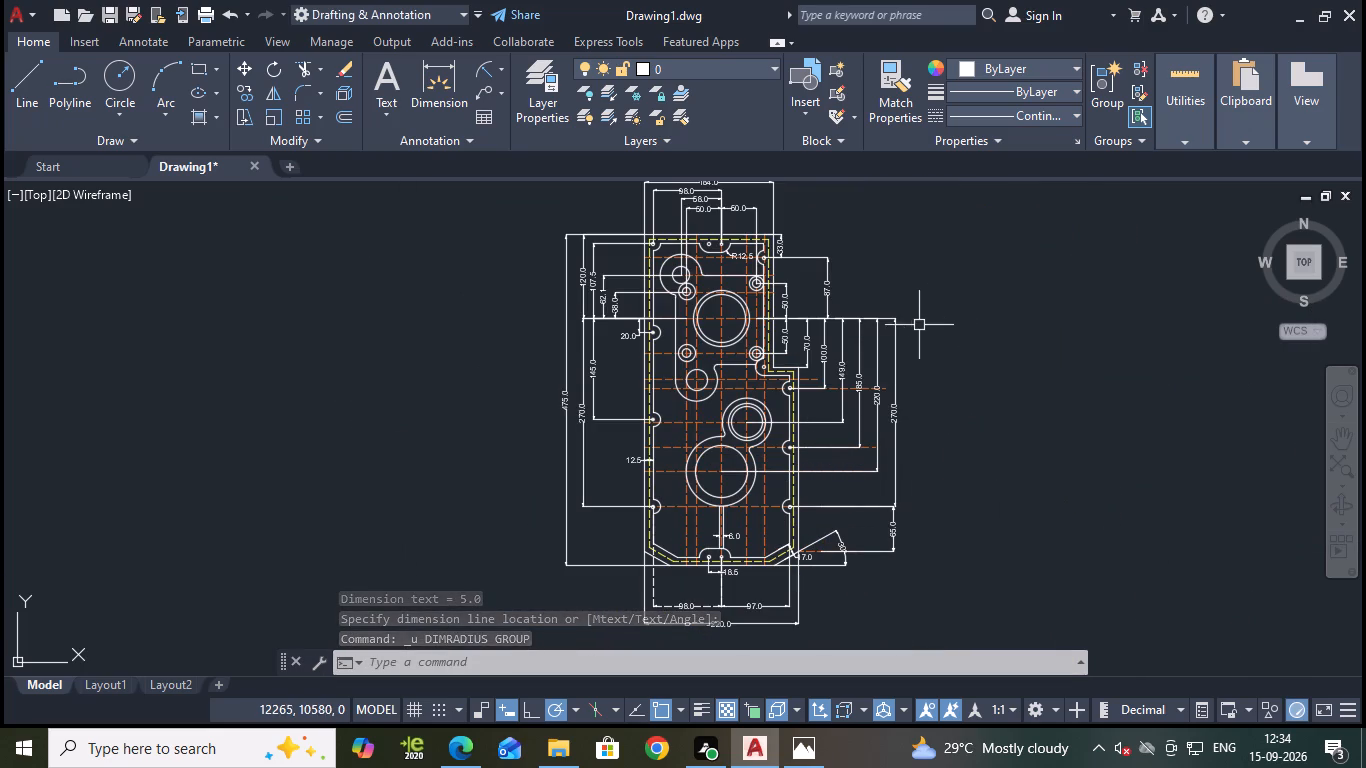
key(Escape)
key(d)
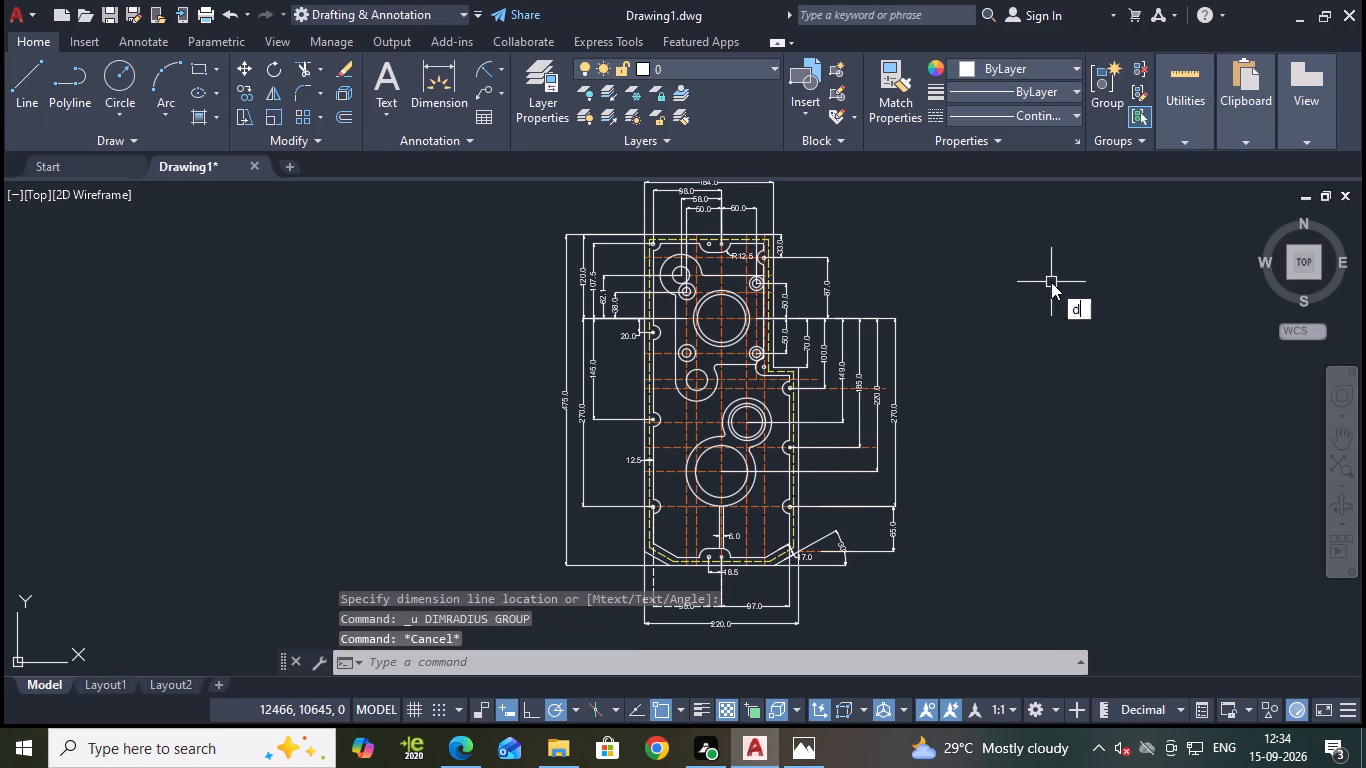
key(Return)
click(906, 328)
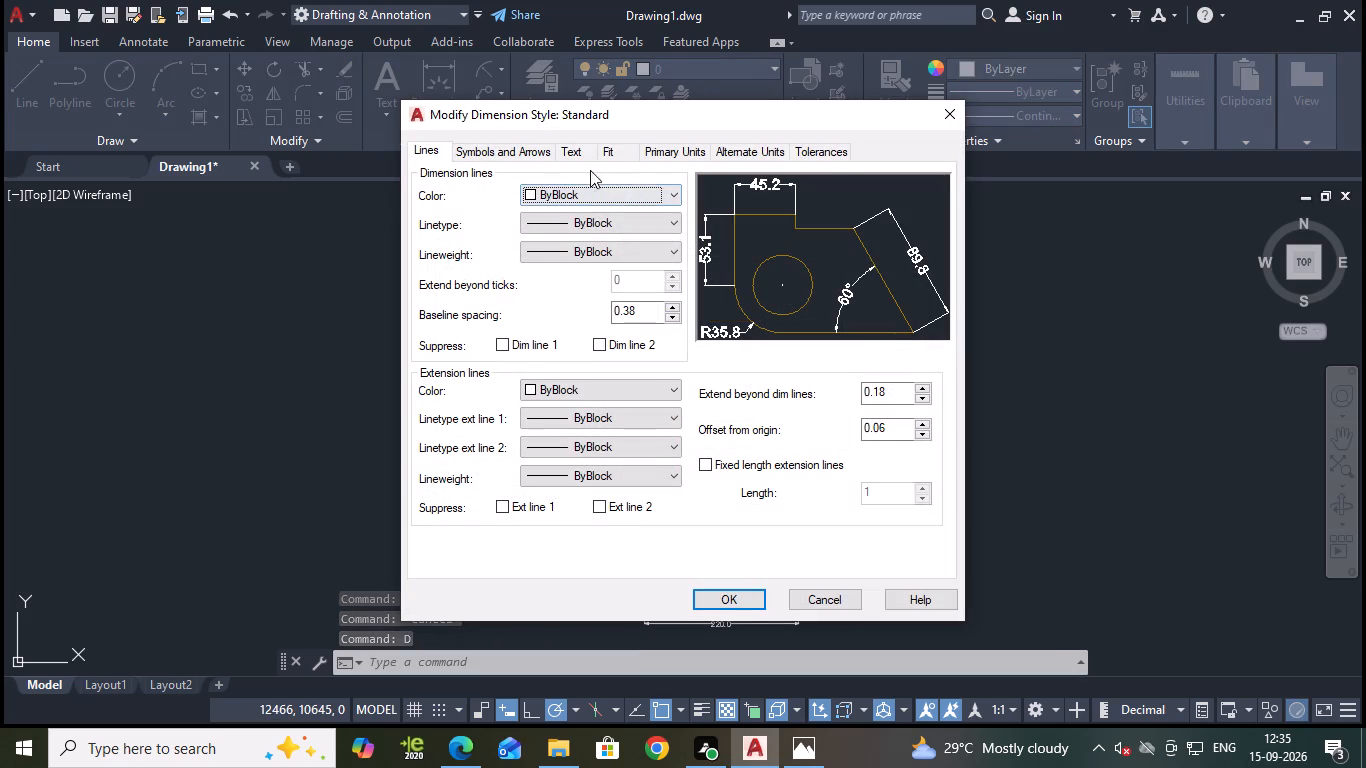
click(514, 144)
drag(458, 360, 404, 364)
key(6)
key(Return)
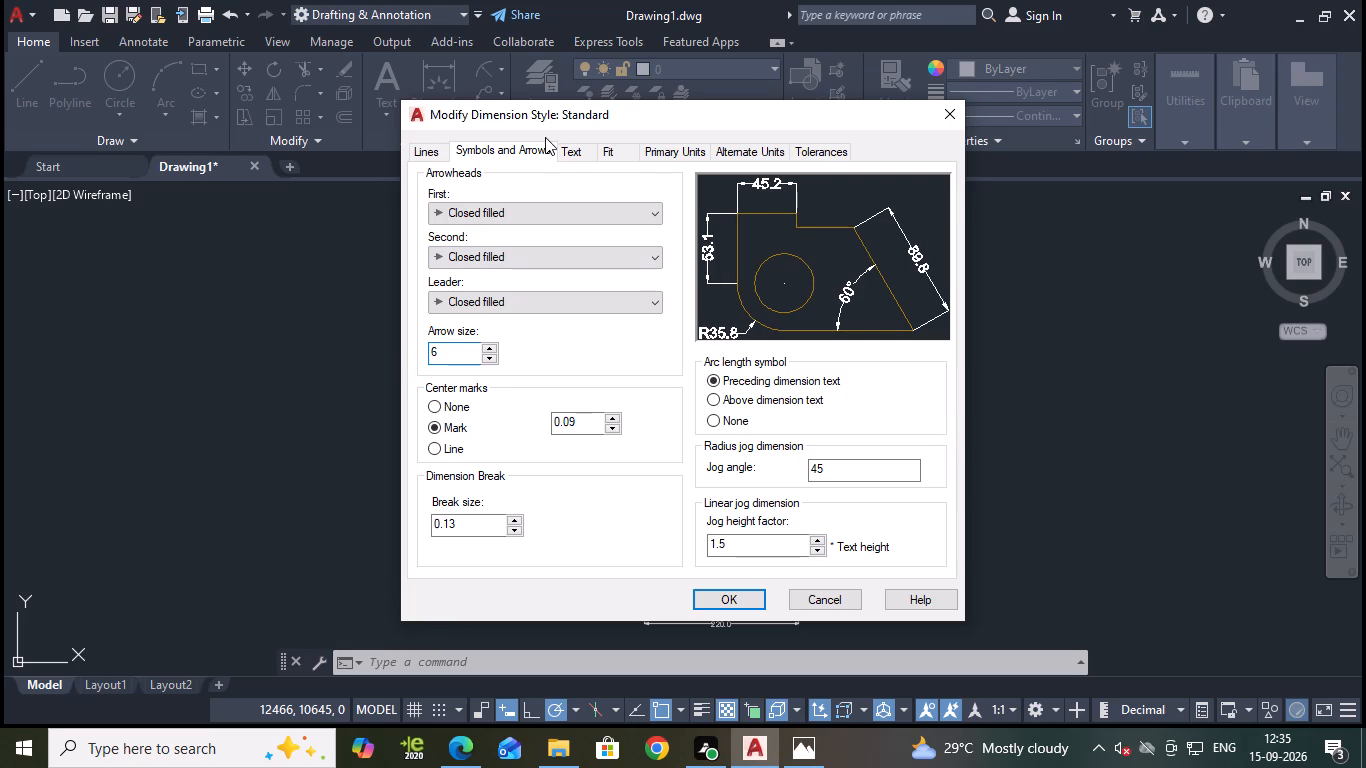
Set the Standard dimension style's text height to 10, save the style changes and make the style current.
click(579, 162)
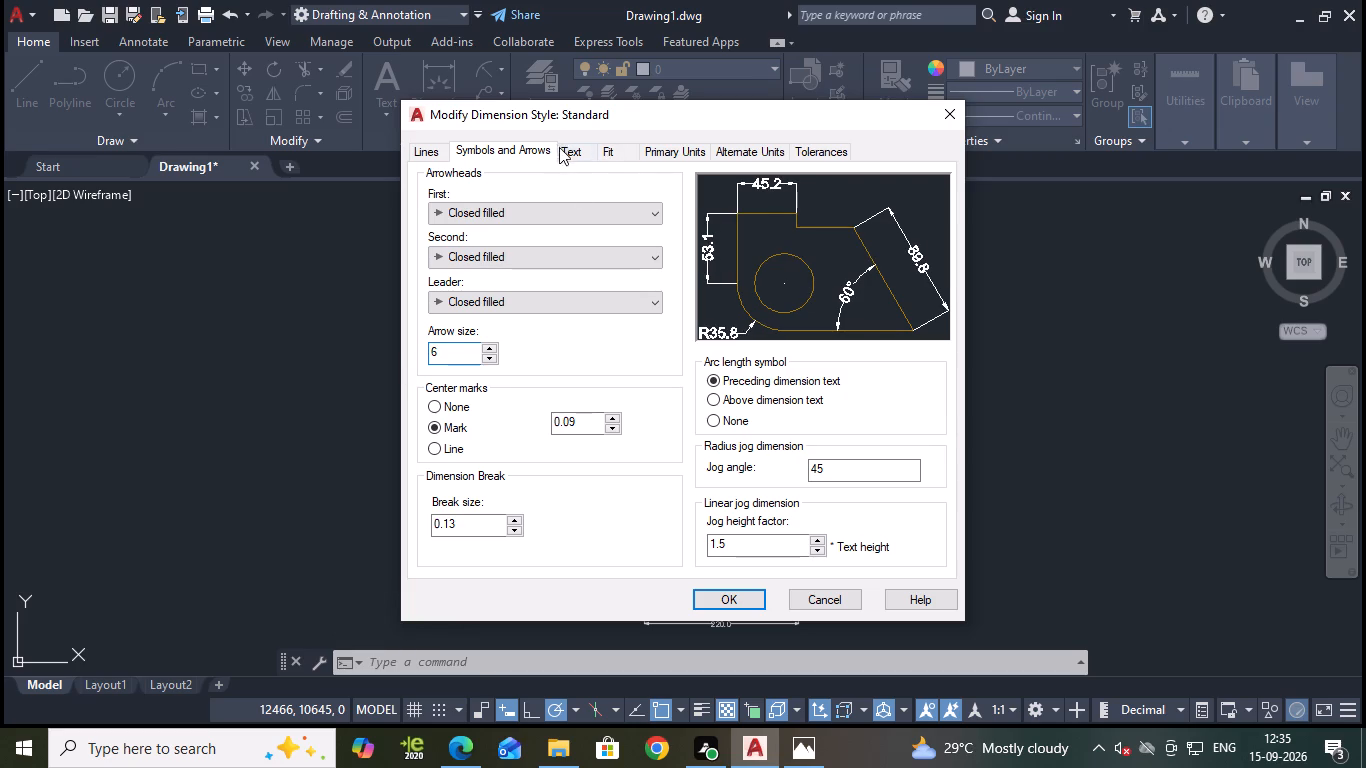
click(577, 149)
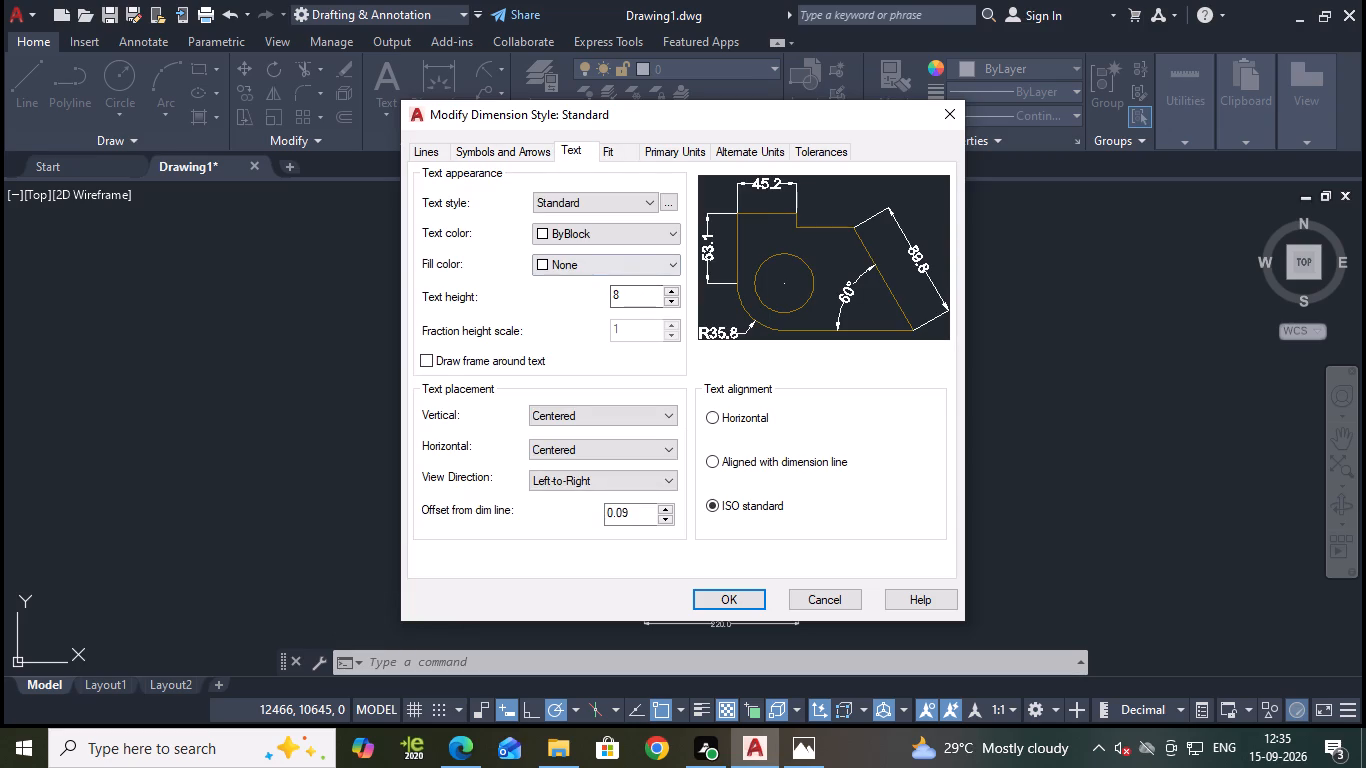
drag(634, 295, 558, 301)
text(10)
key(Return)
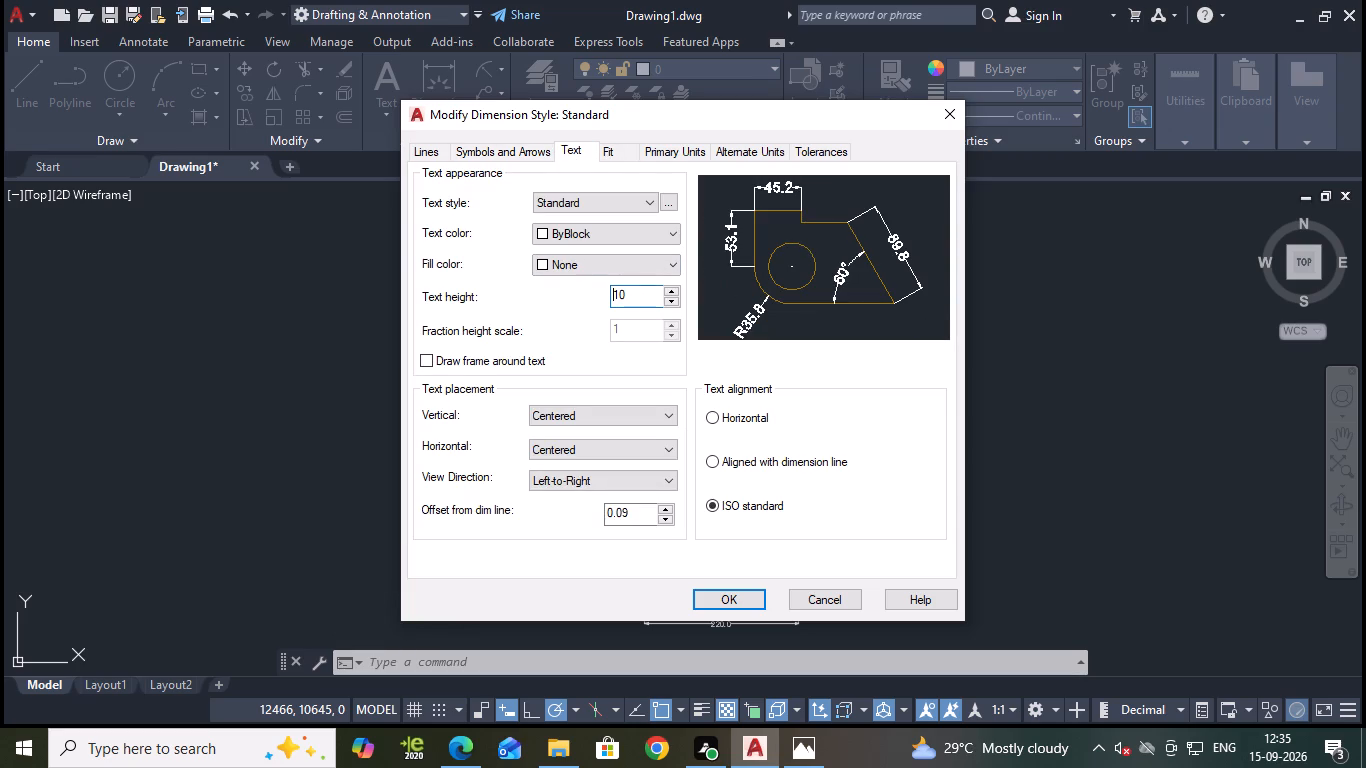
click(719, 594)
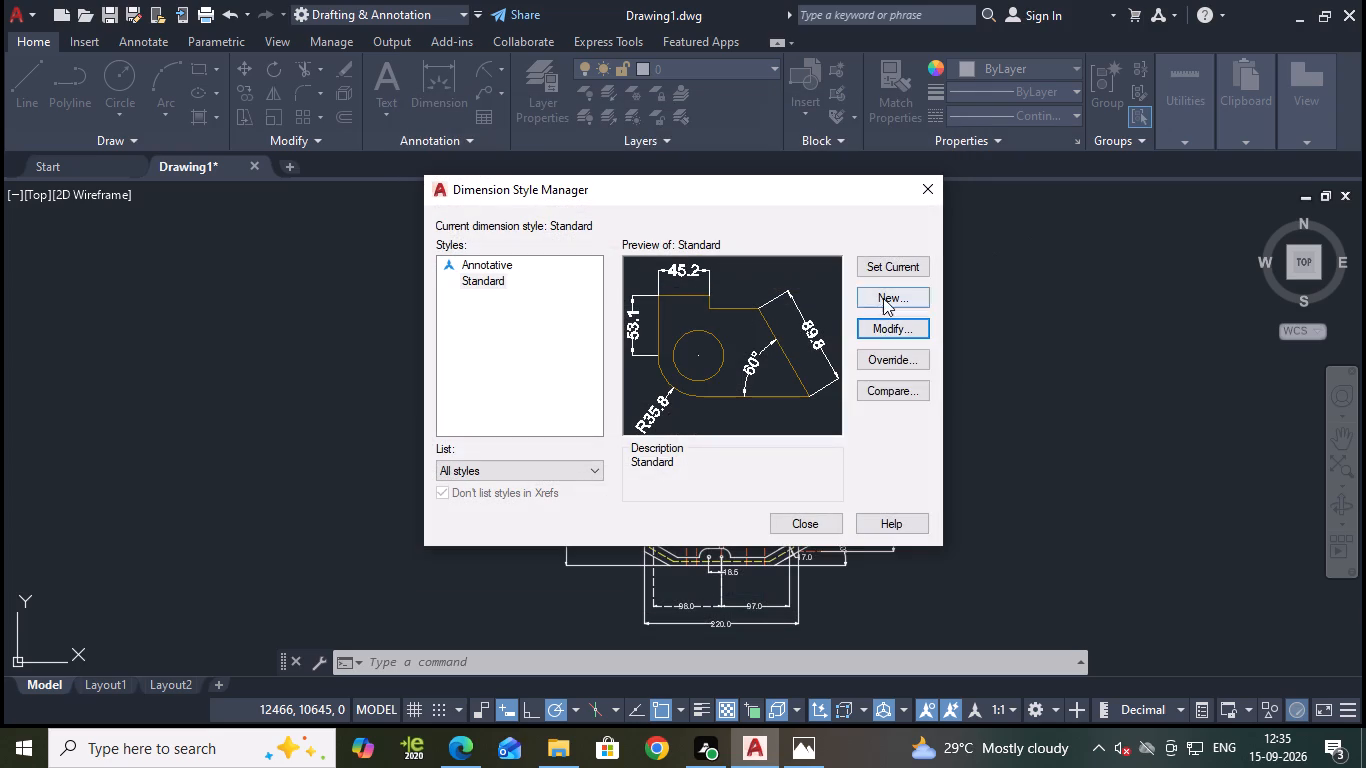
click(877, 274)
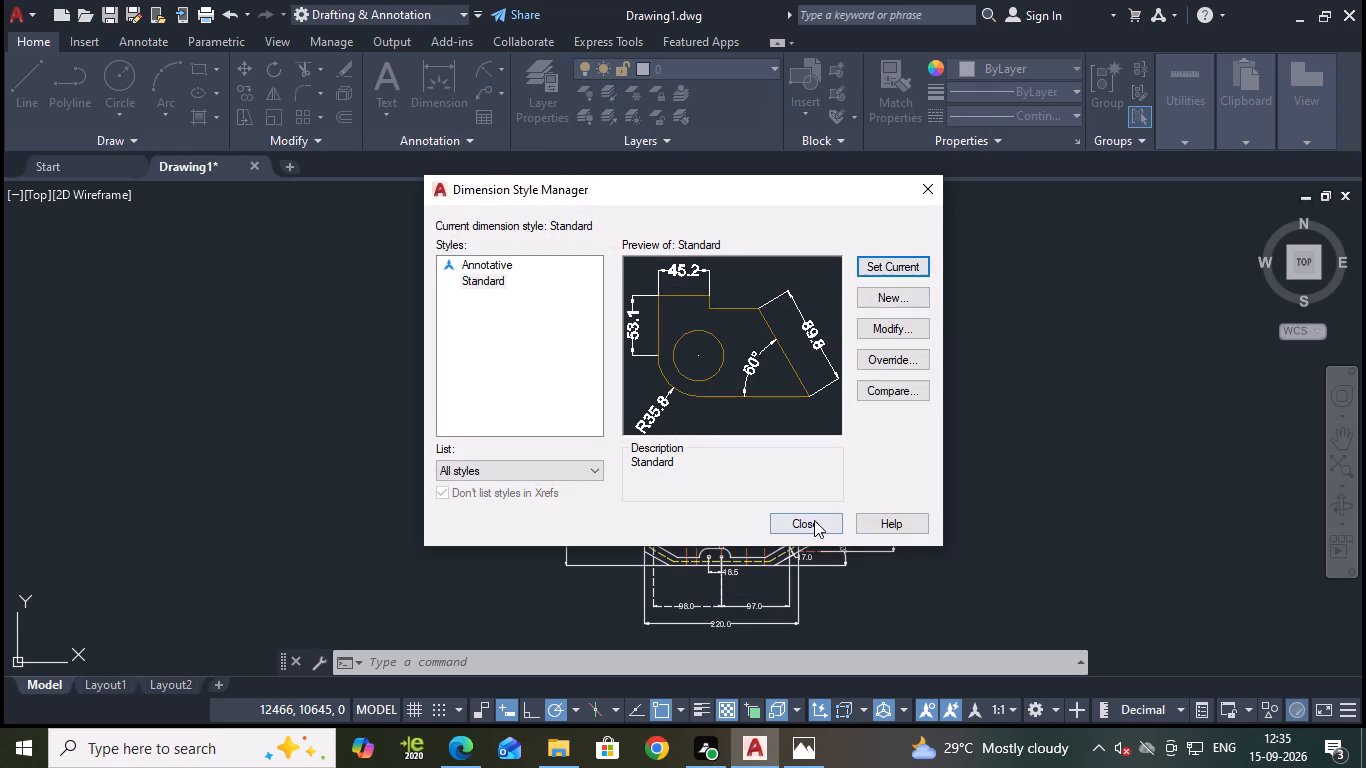
click(814, 520)
key(Escape)
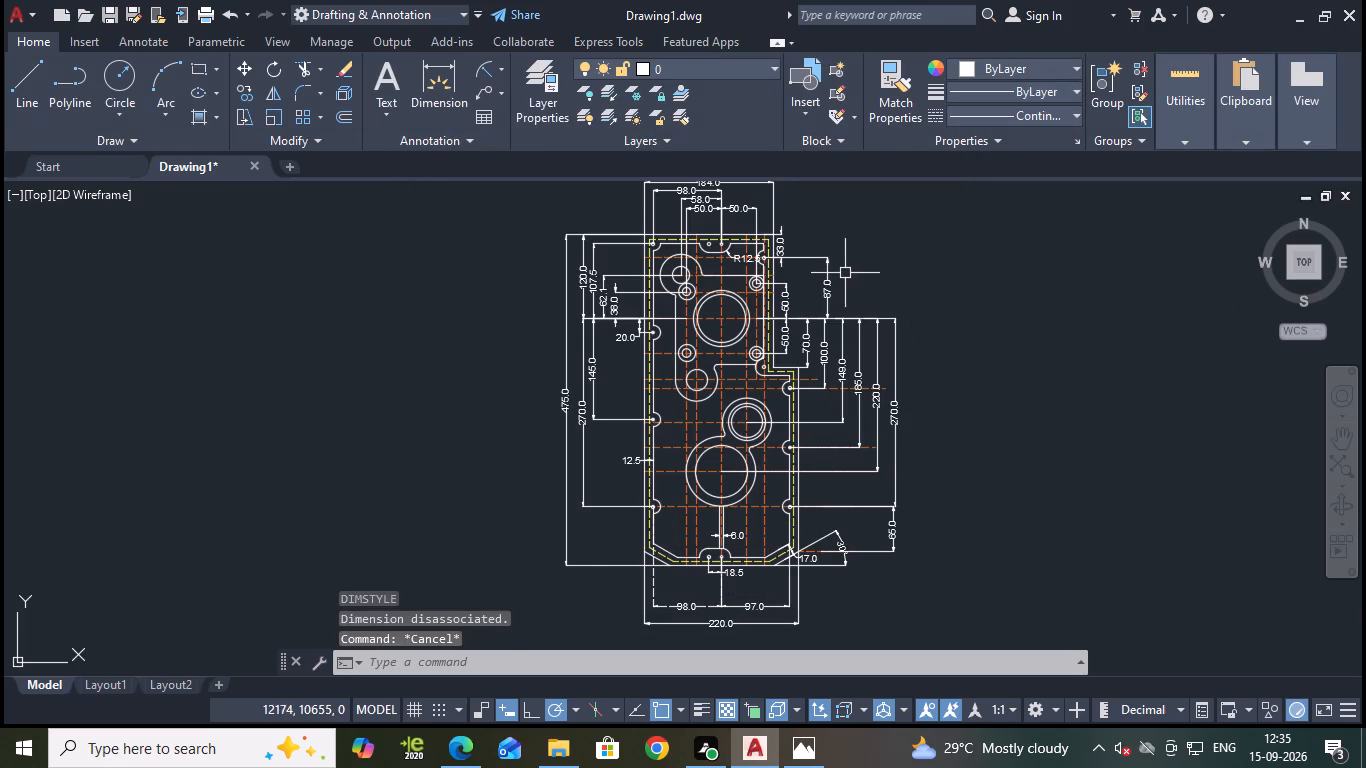
Check the dimension text size on the drawing, and set the Standard style's text height to 8, keeping the style current.
scroll(859, 286, up, 1)
middle_drag(882, 288, 946, 334)
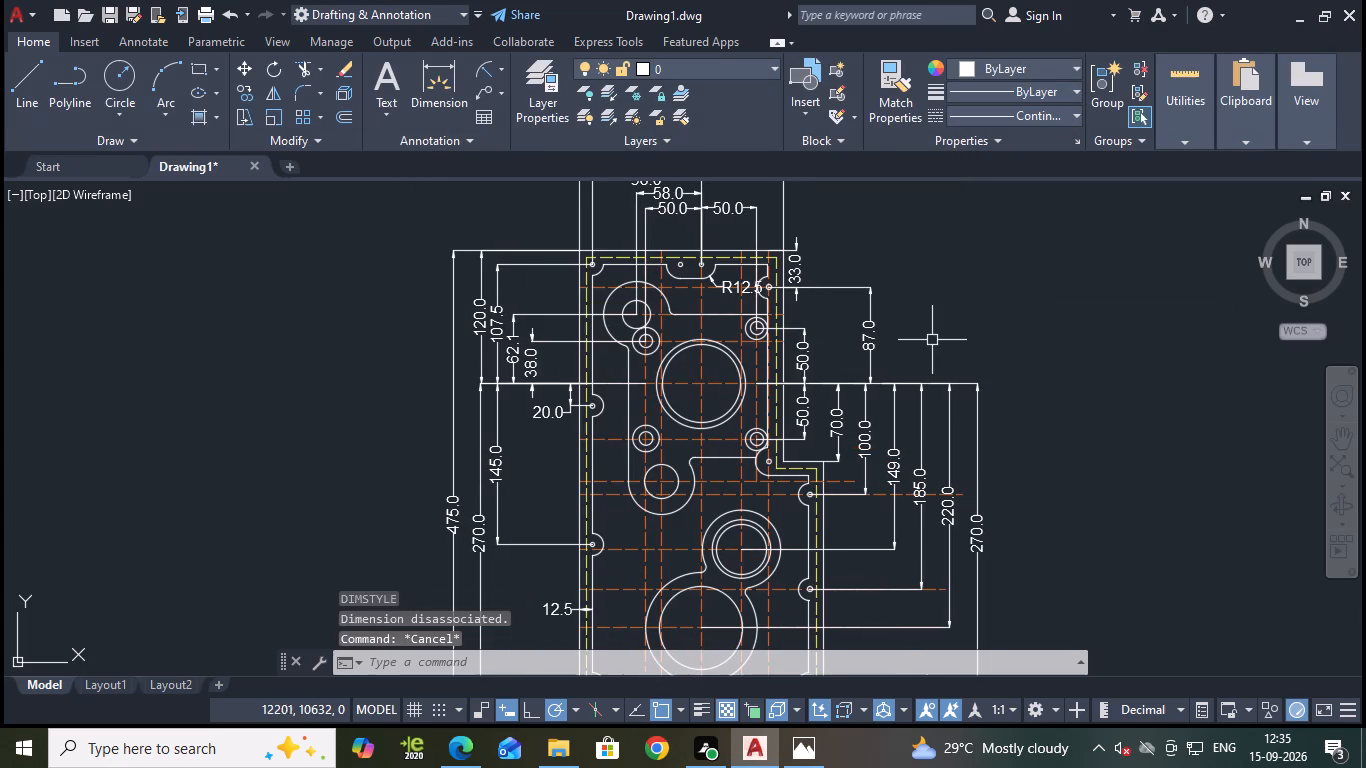
scroll(992, 343, down, 1)
middle_drag(1030, 358, 987, 325)
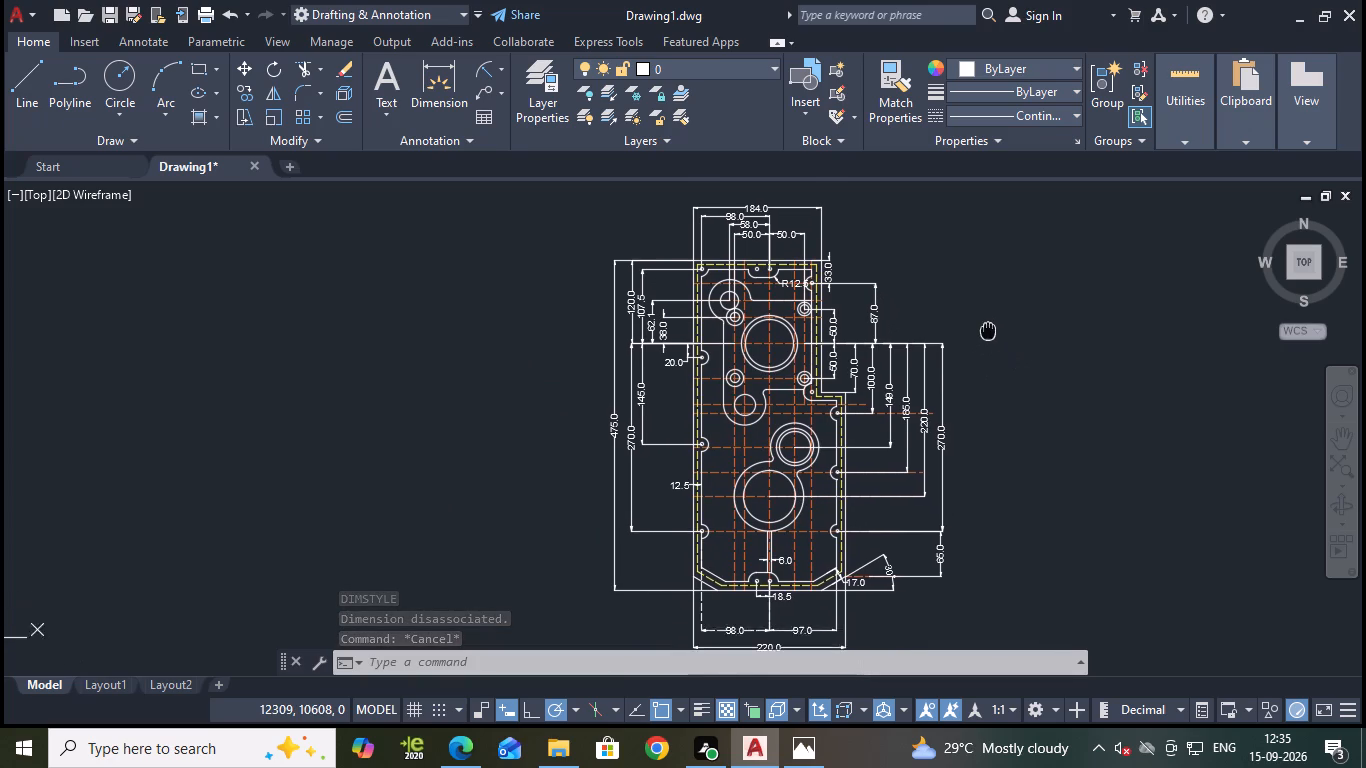
middle_drag(987, 325, 976, 320)
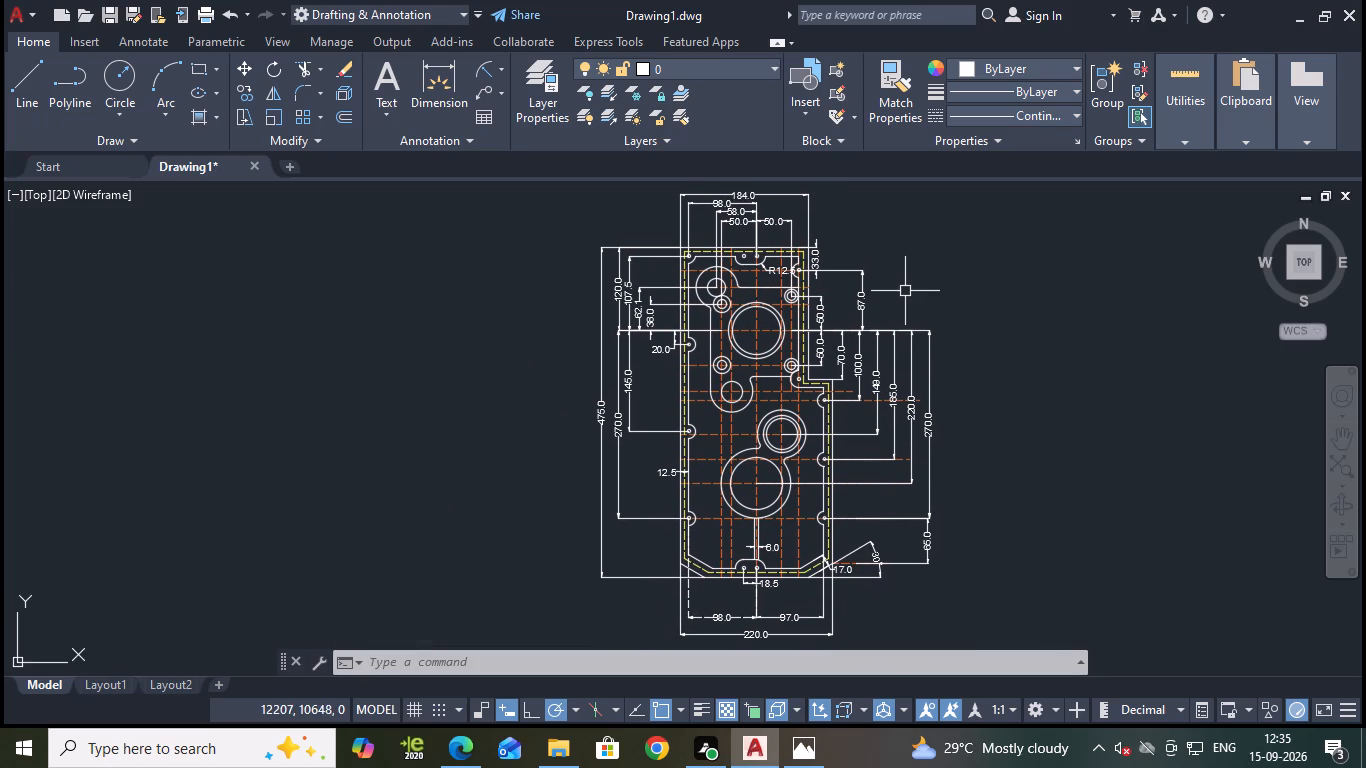
scroll(758, 268, up, 2)
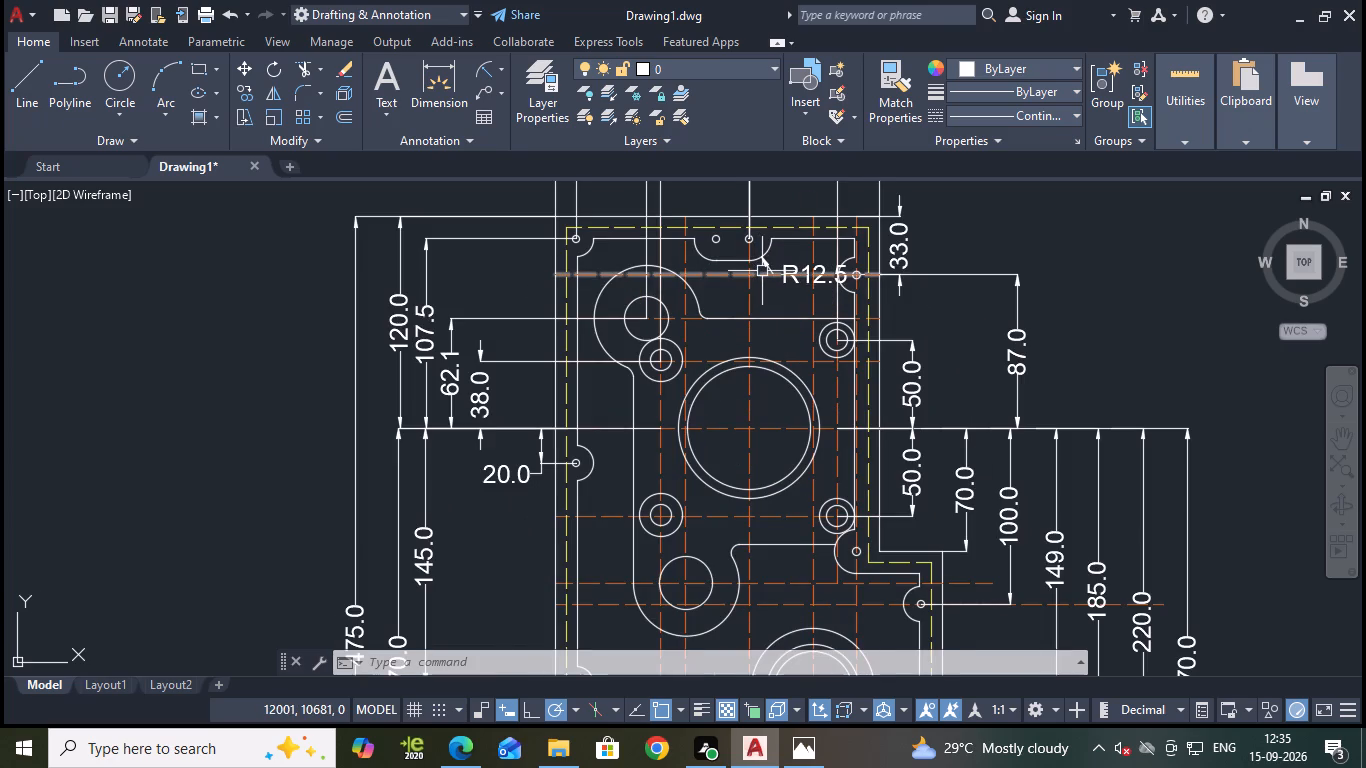
scroll(1124, 345, down, 1)
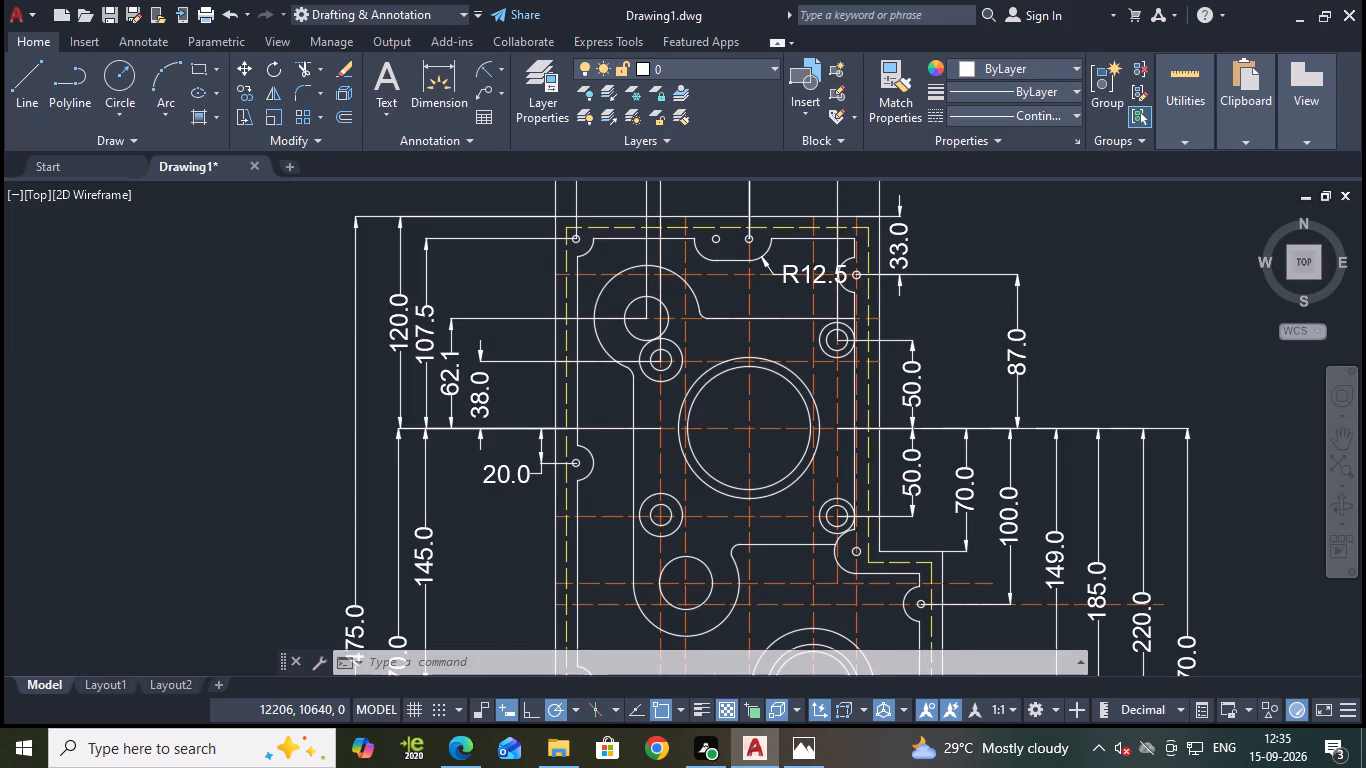
key(d)
key(Return)
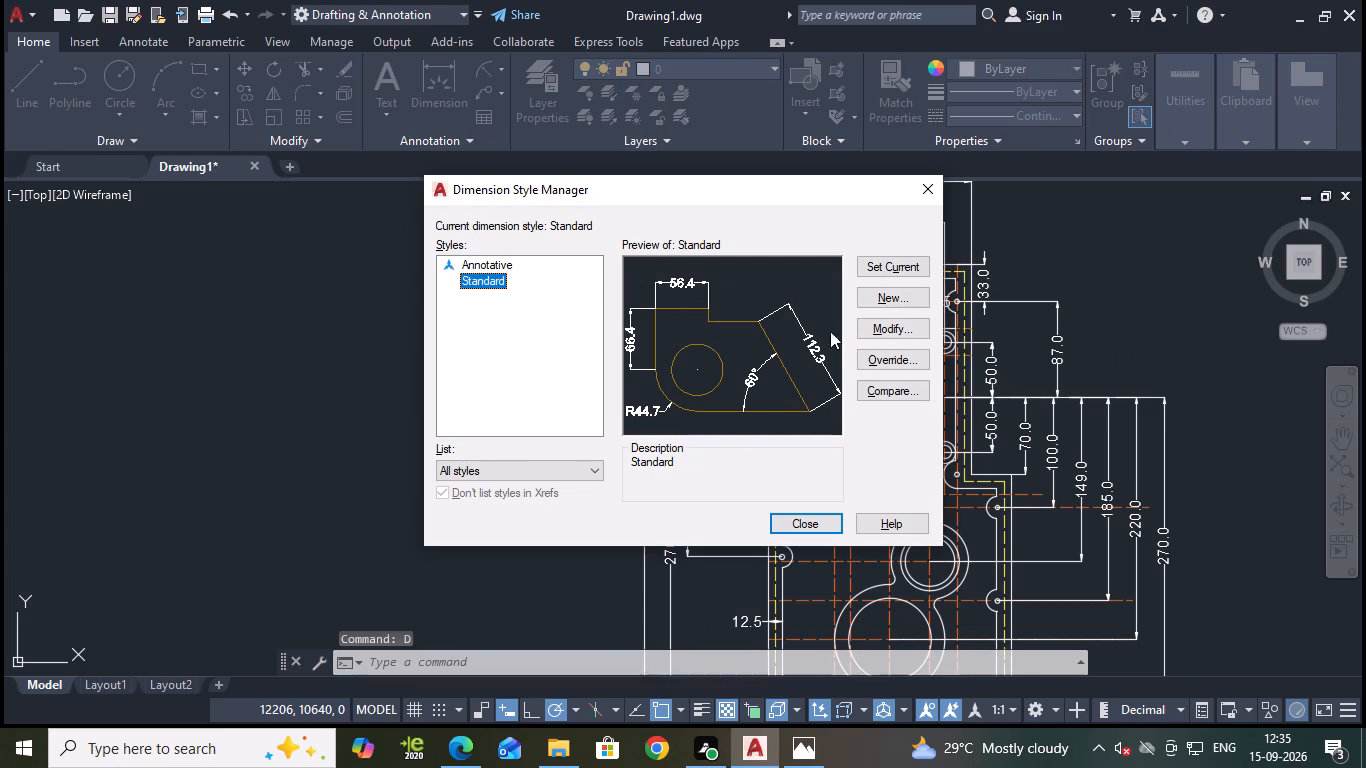
click(903, 332)
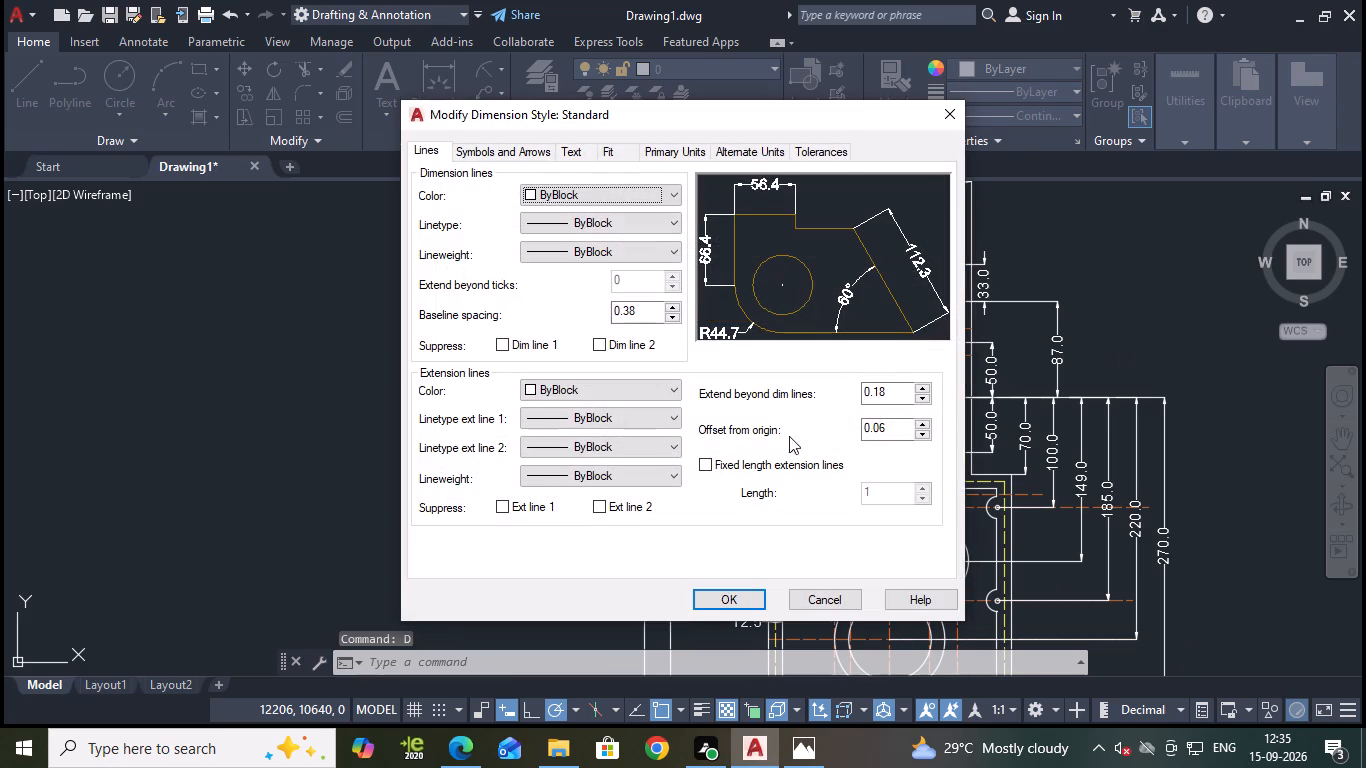
click(576, 149)
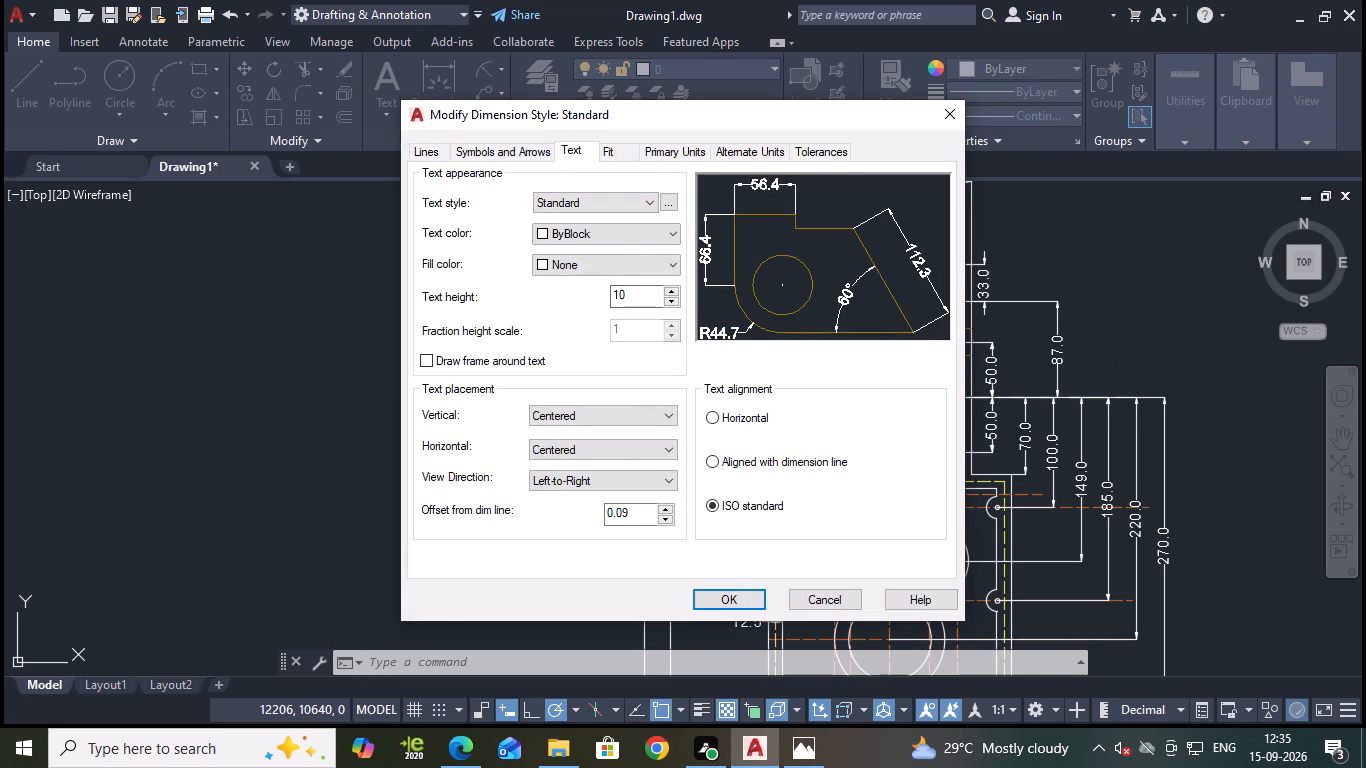
drag(643, 295, 592, 305)
key(9)
key(Return)
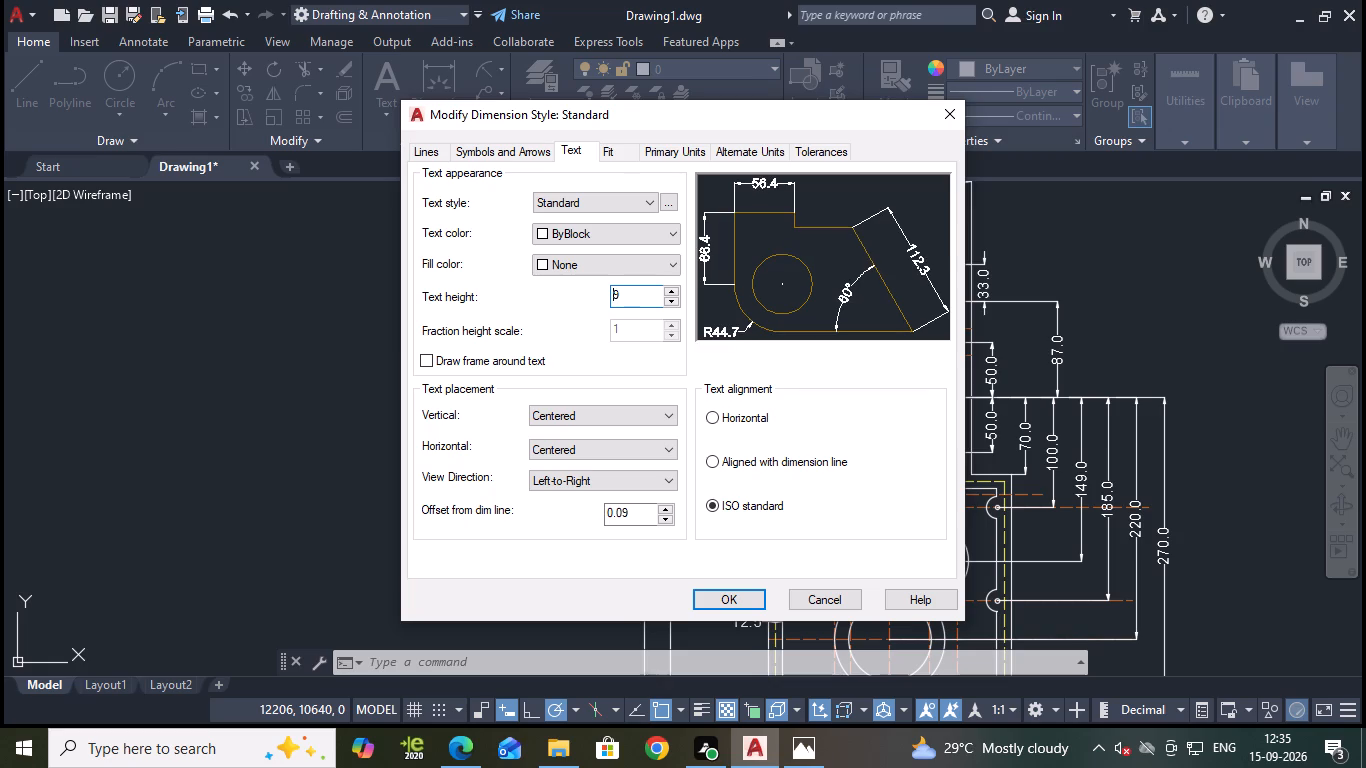
drag(618, 294, 608, 298)
key(8)
key(Return)
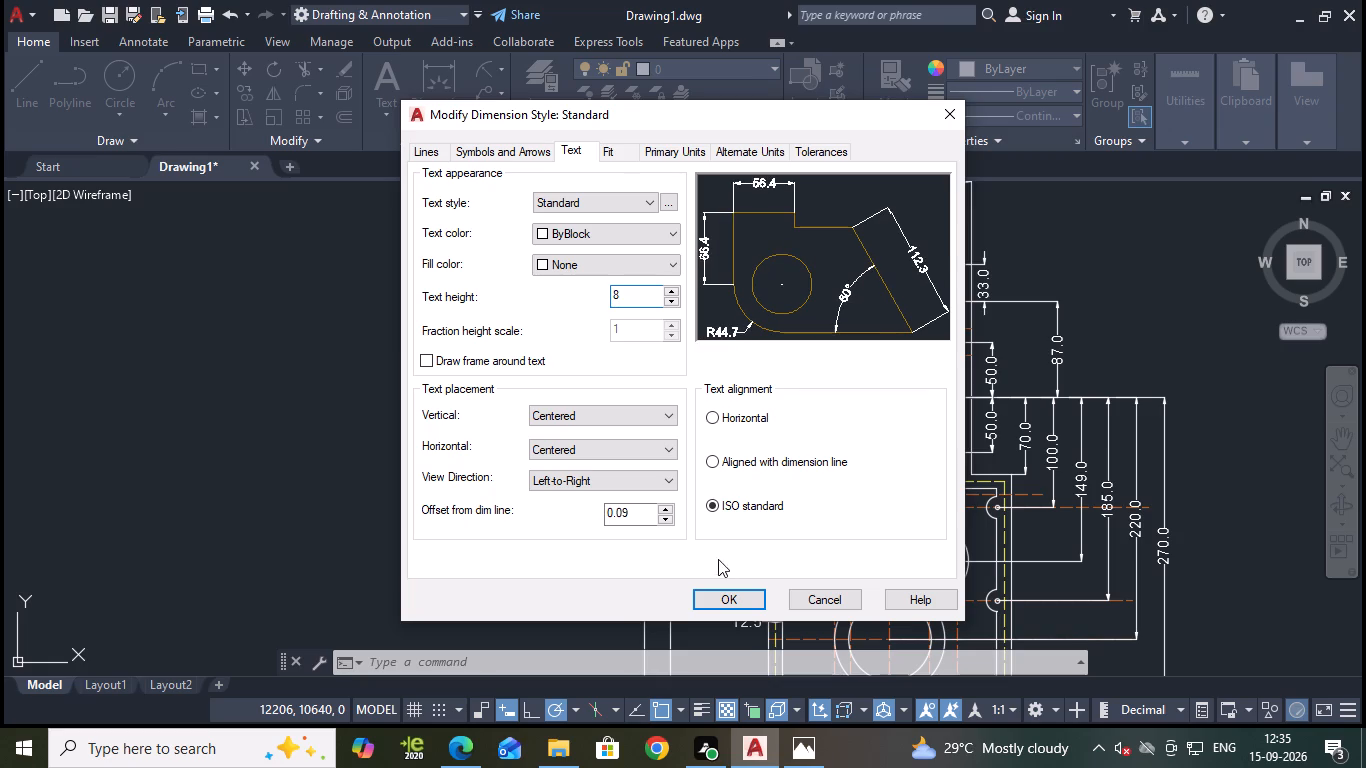
click(732, 603)
click(890, 267)
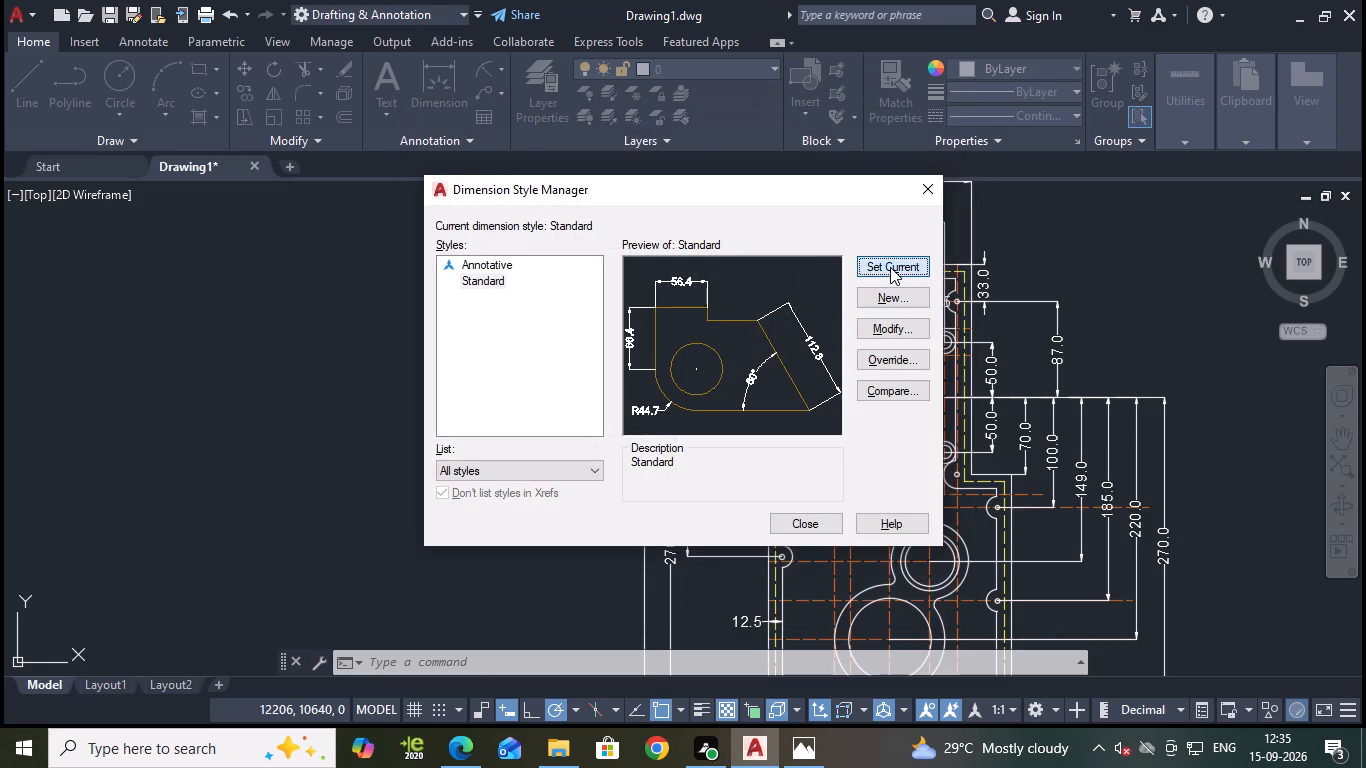
click(825, 522)
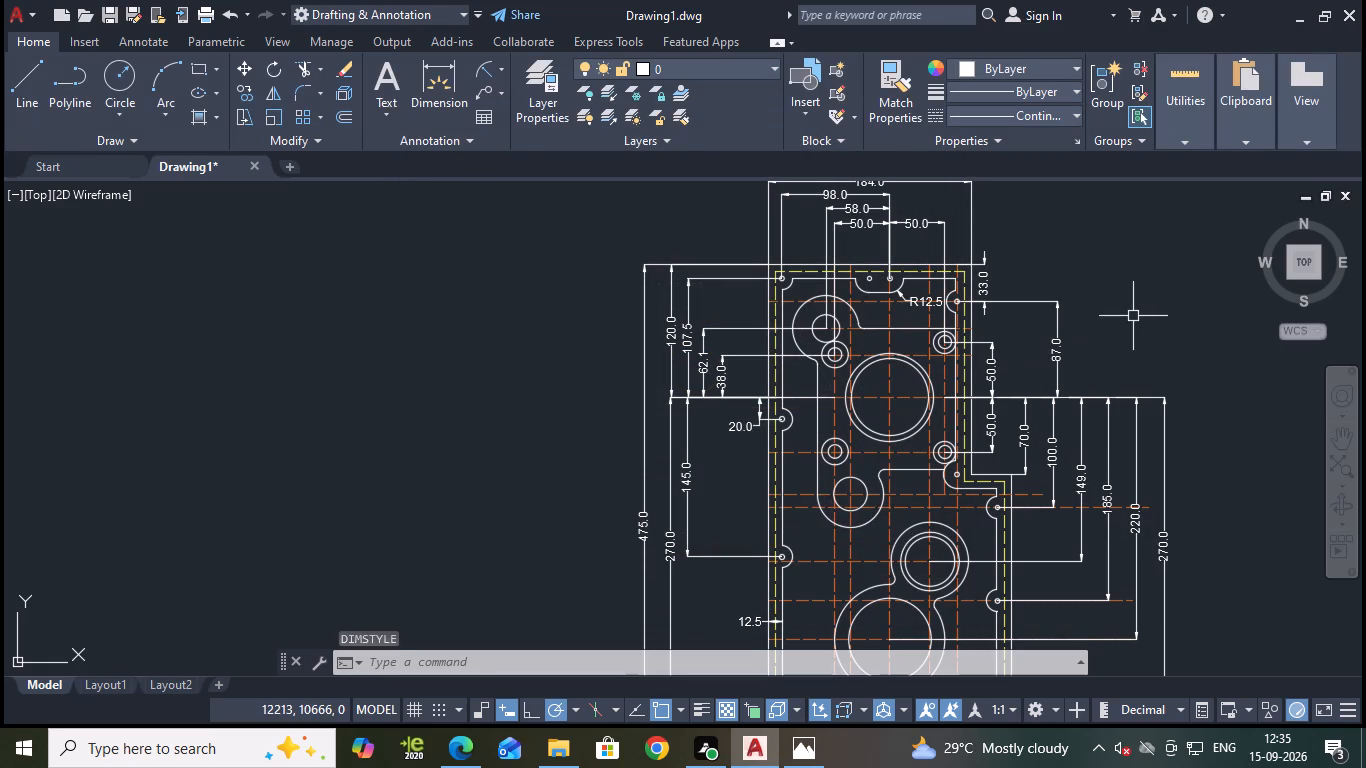
Add a radius dimension to the small fillet where the upper-left boss outline meets the horizontal edge, with its text below the top notch.
middle_drag(1131, 324, 1080, 341)
scroll(794, 190, up, 1)
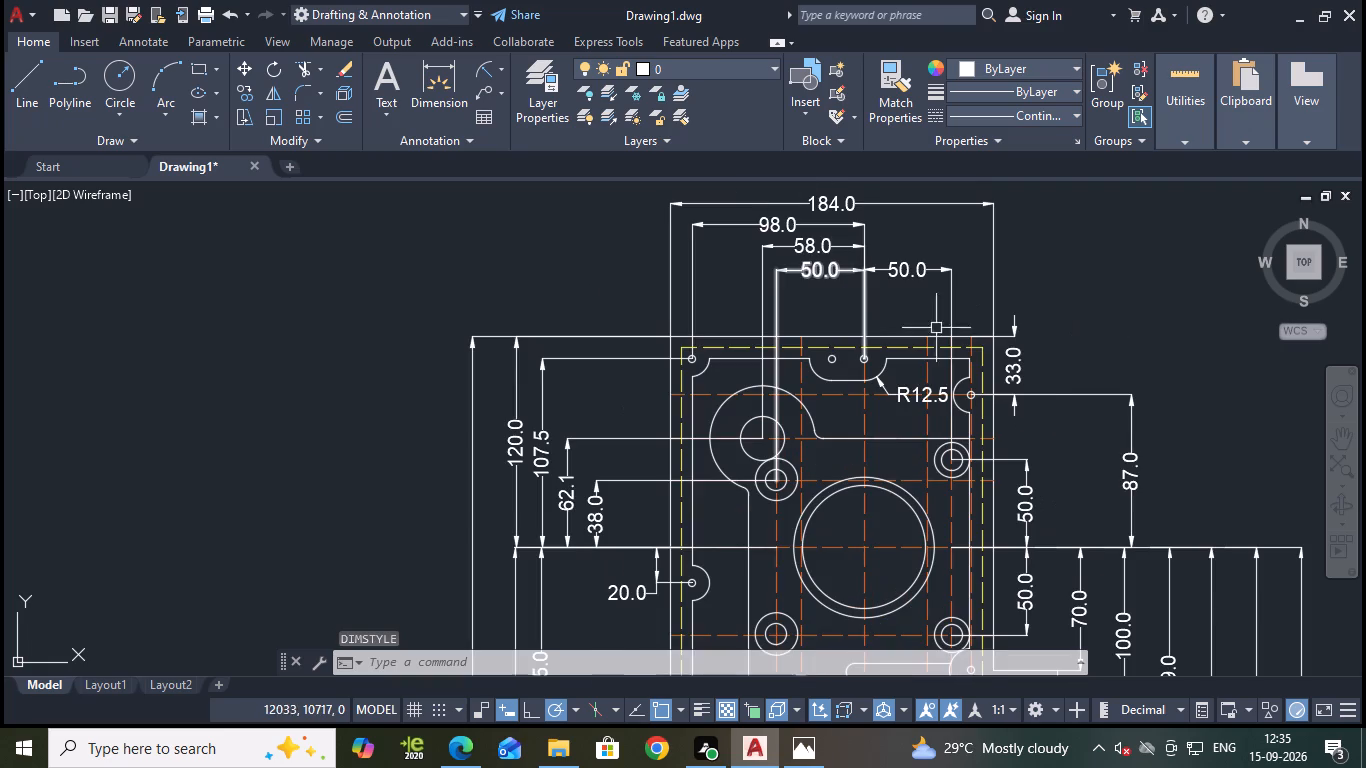
middle_drag(1165, 383, 1078, 367)
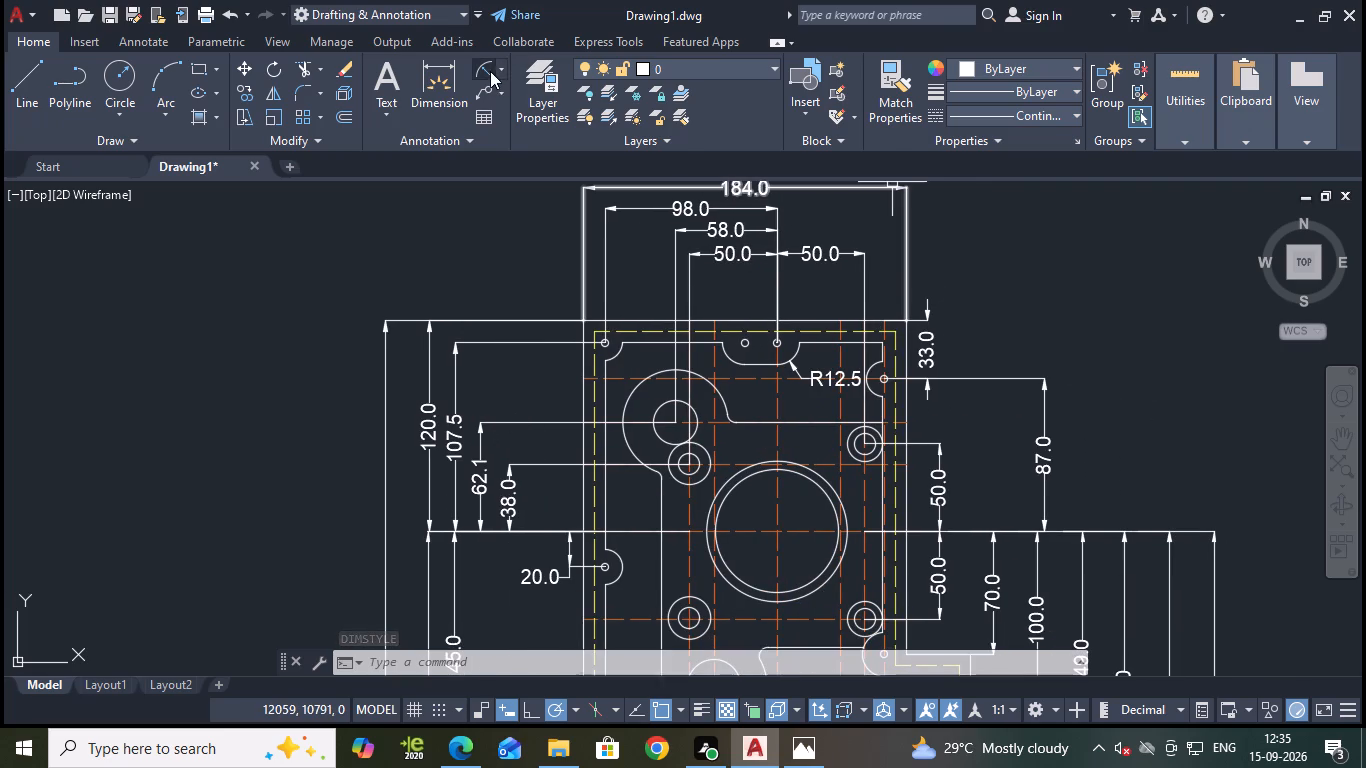
click(490, 71)
scroll(709, 368, up, 3)
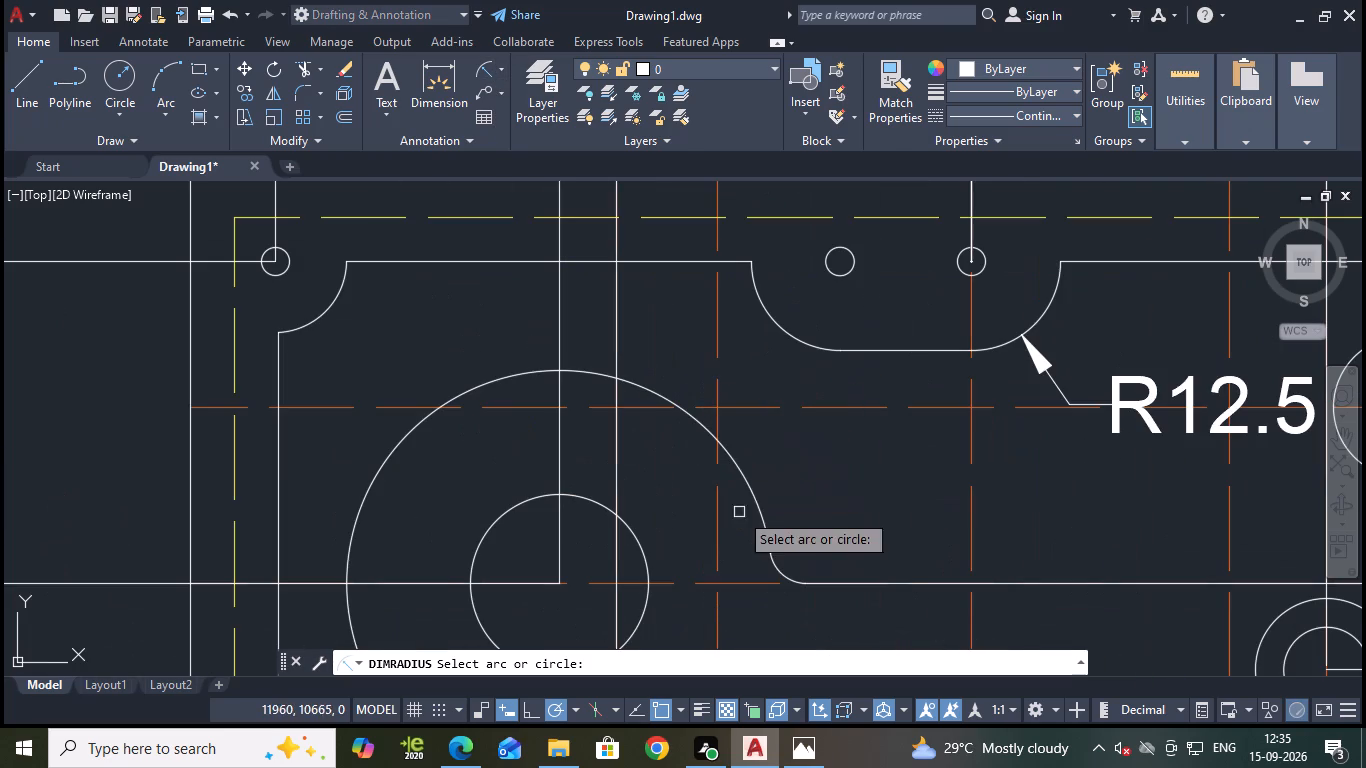
click(775, 576)
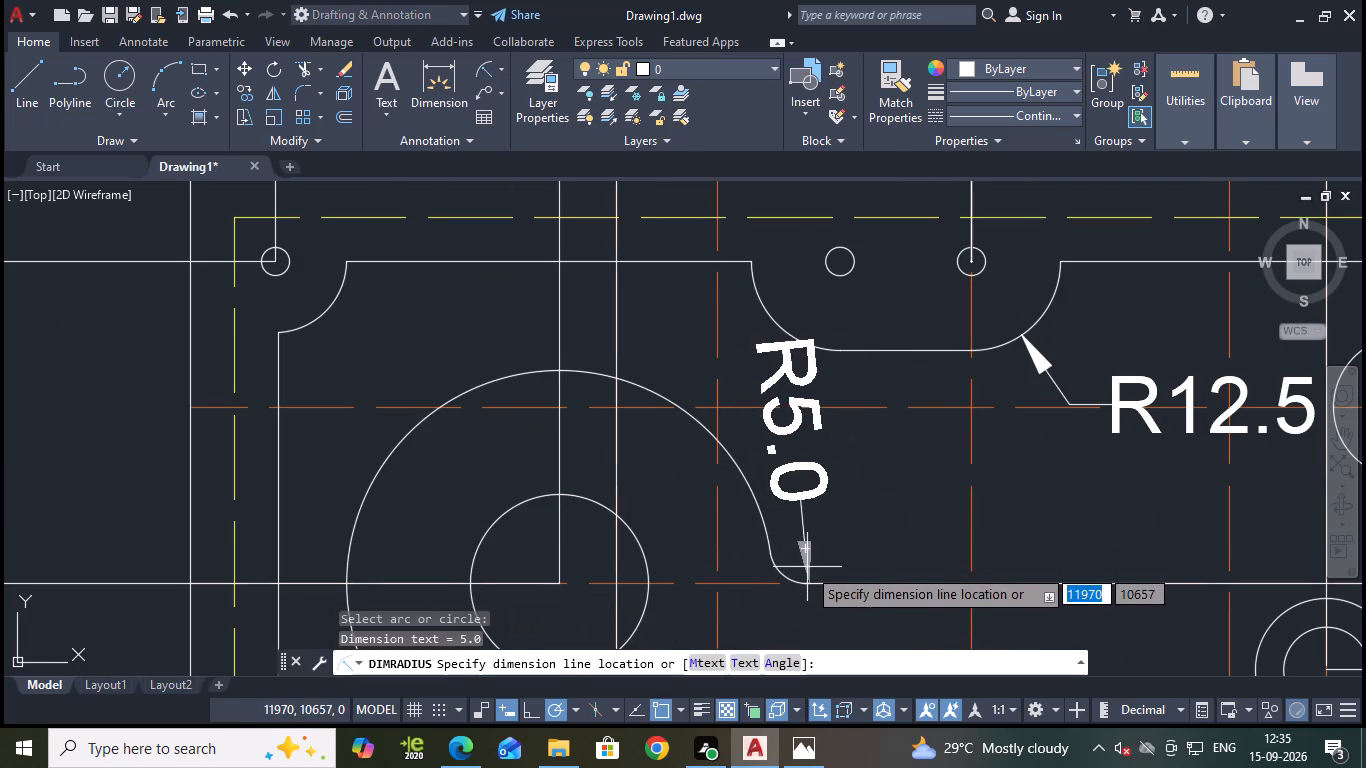
click(787, 564)
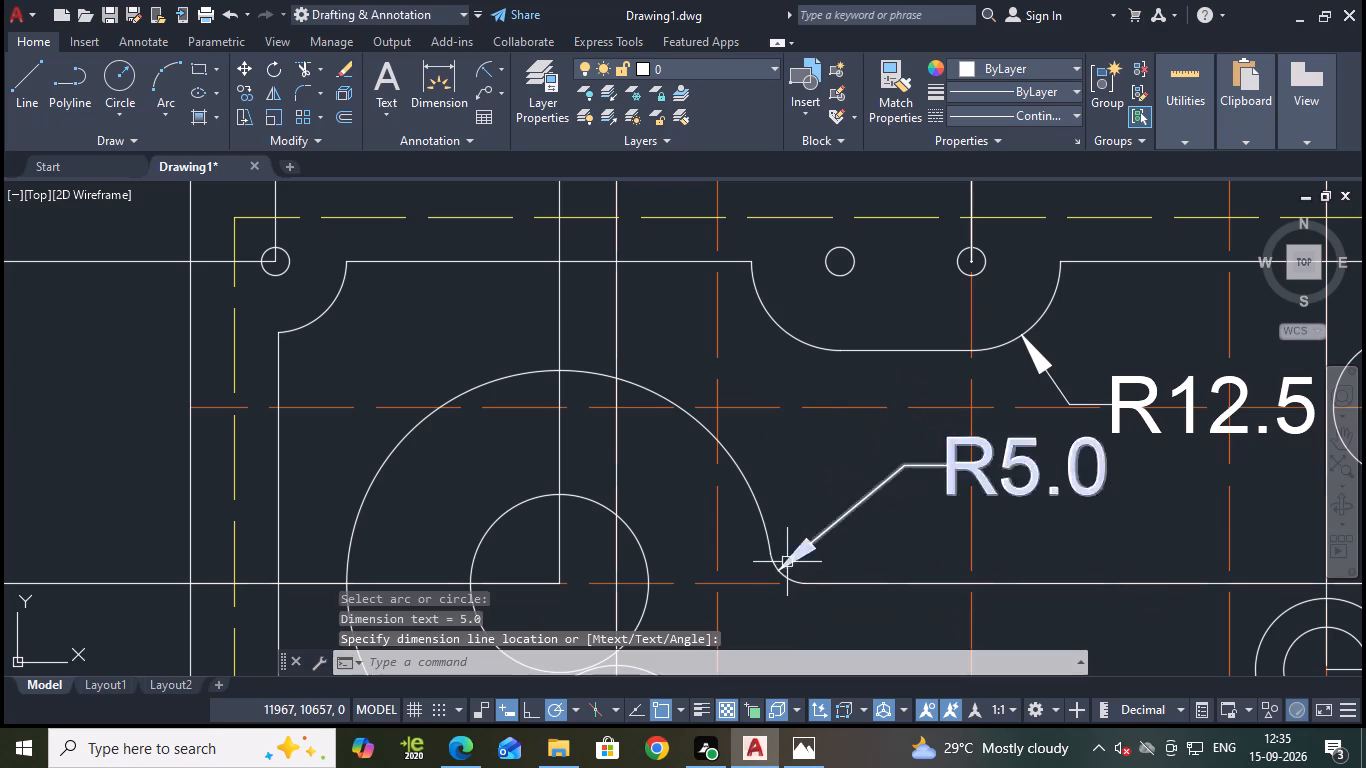
Add a radius dimension to the large outer arc of the upper-left boss, with its text outside the plate's left edge.
key(space)
click(485, 389)
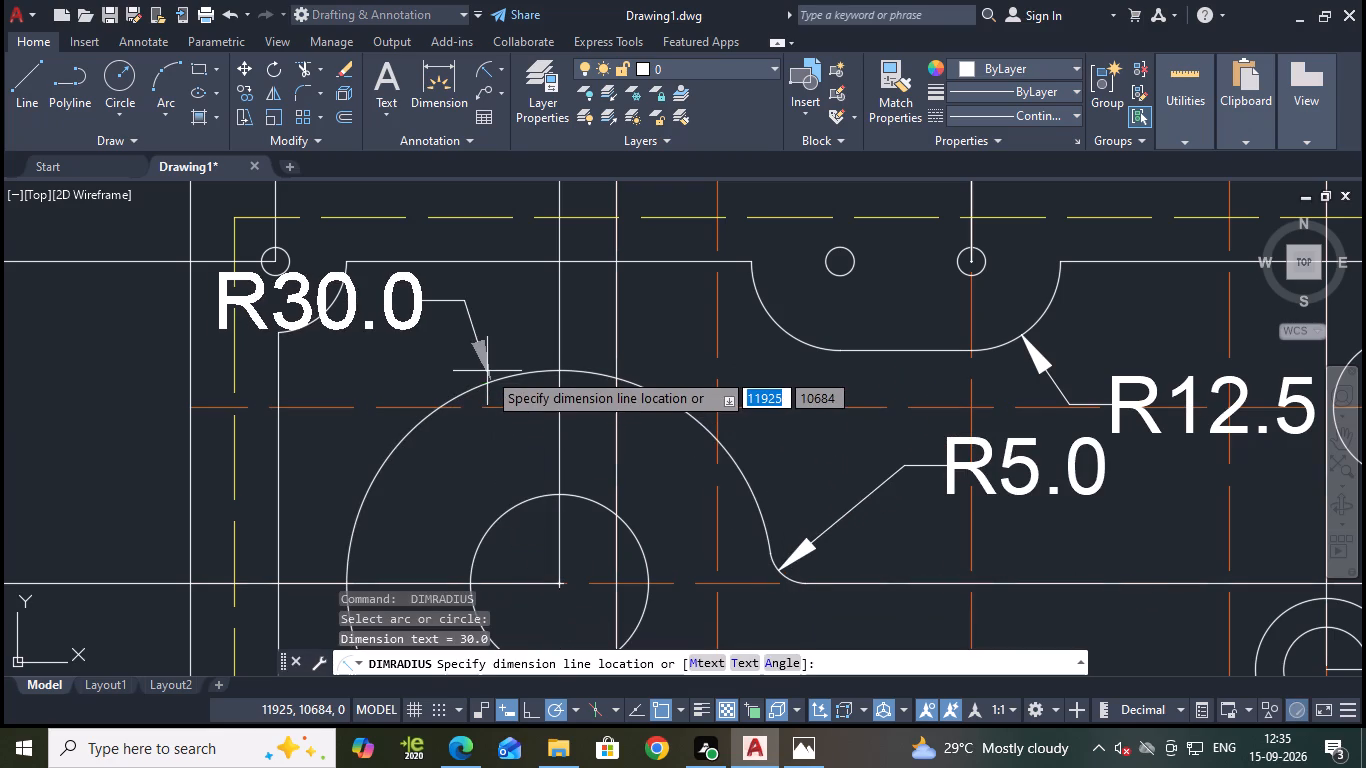
scroll(506, 413, down, 1)
middle_drag(513, 429, 551, 375)
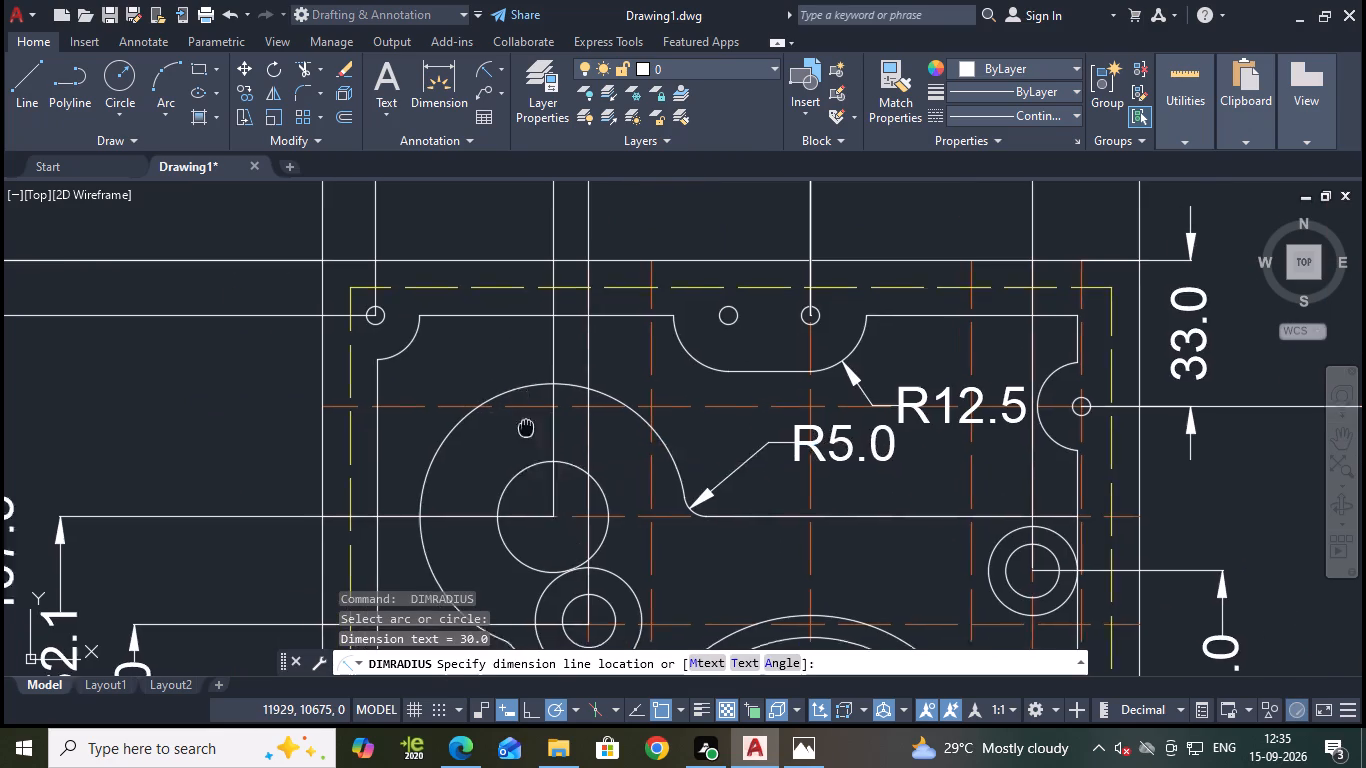
middle_drag(551, 375, 597, 289)
scroll(553, 380, down, 1)
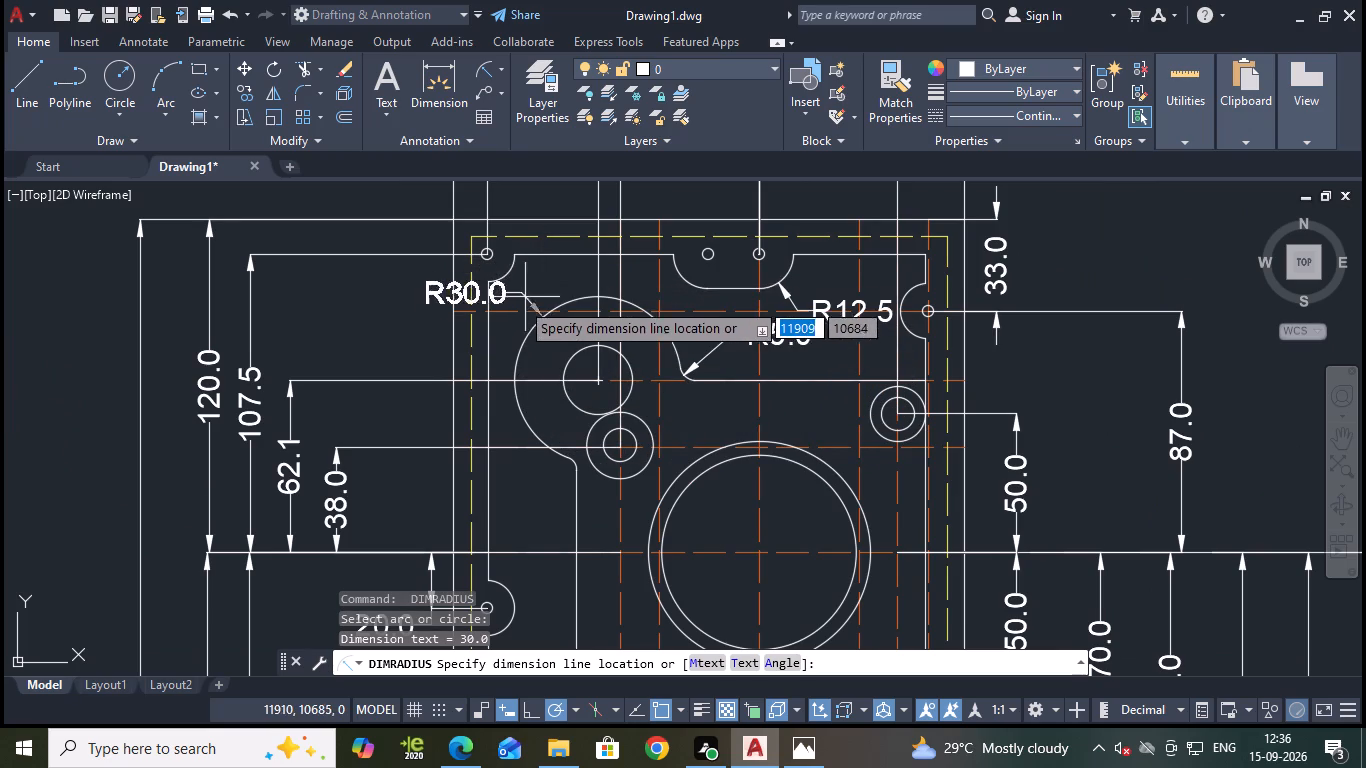
click(412, 313)
Add a radius dimension to the upper-left boss's inner hole, with its text just outside the circle on its lower right.
key(space)
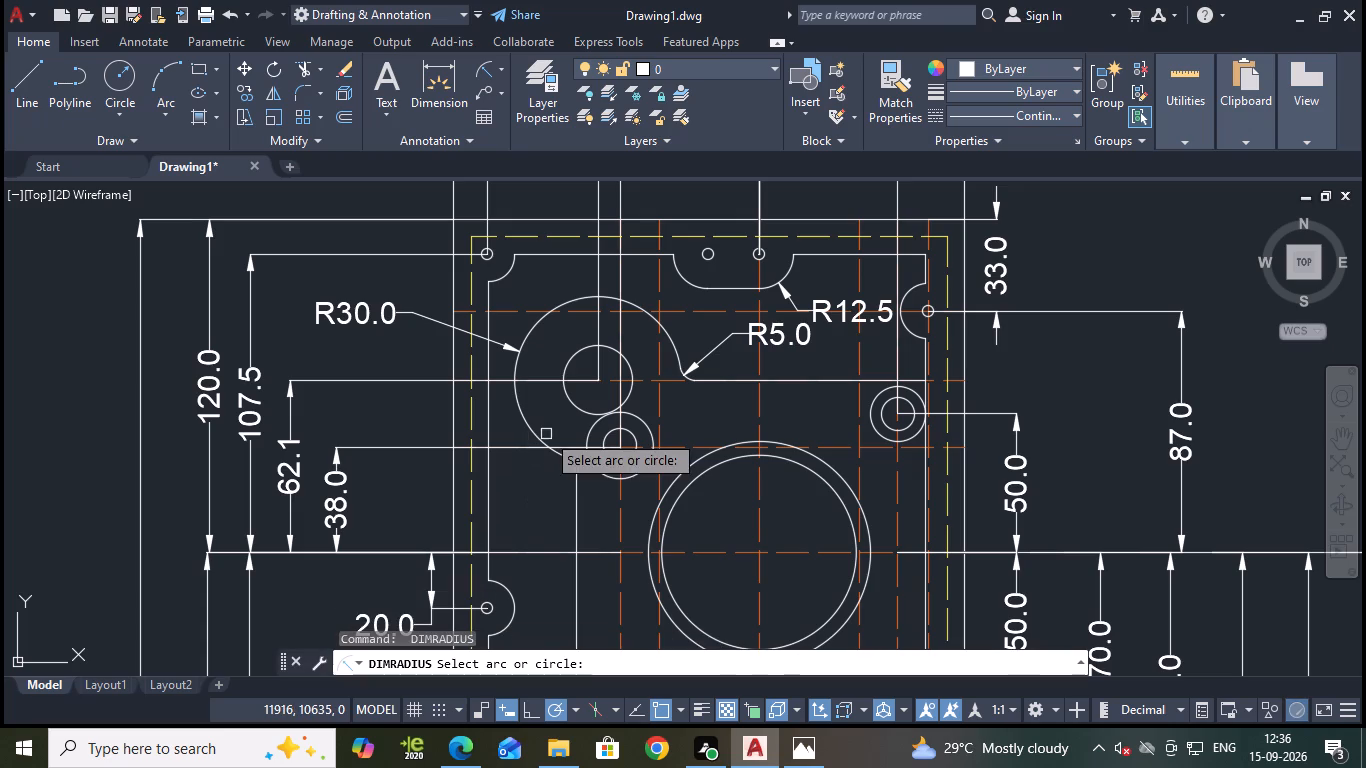
click(587, 408)
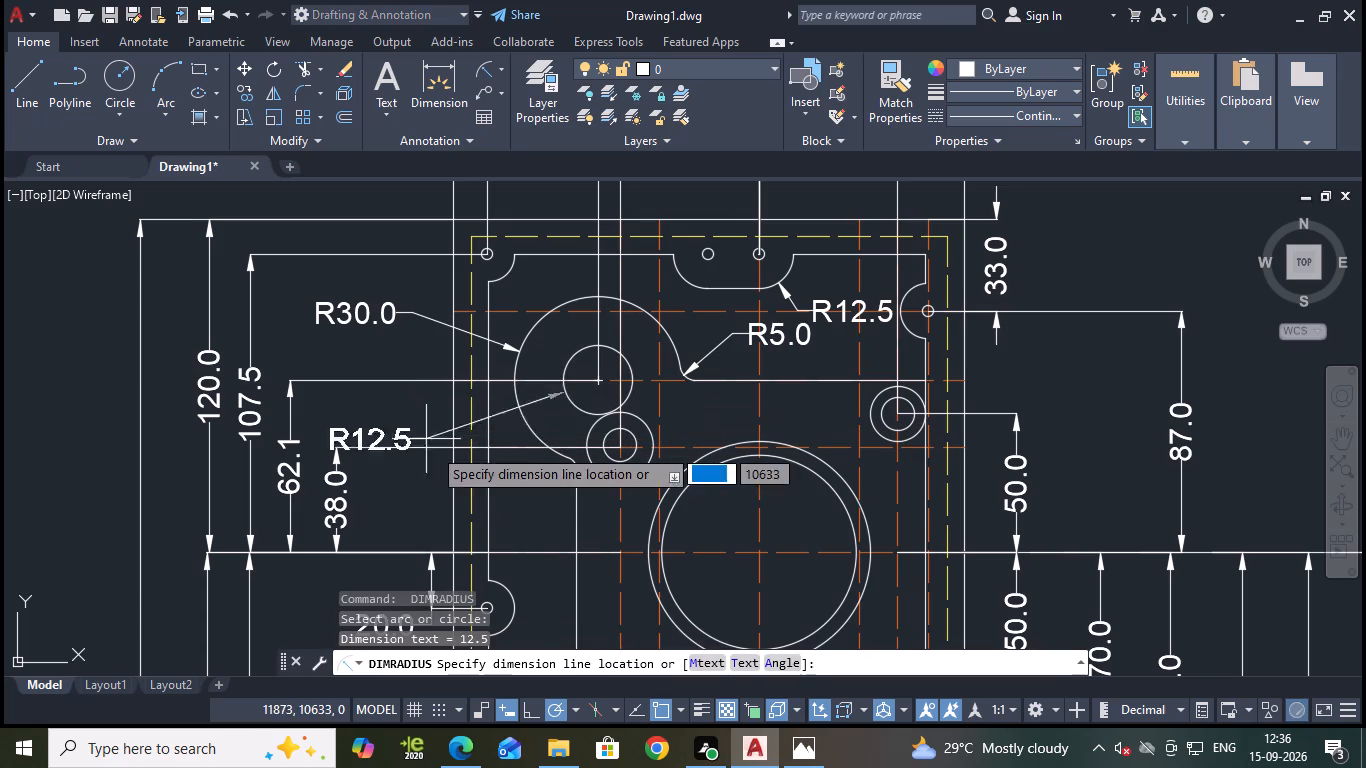
scroll(432, 424, up, 1)
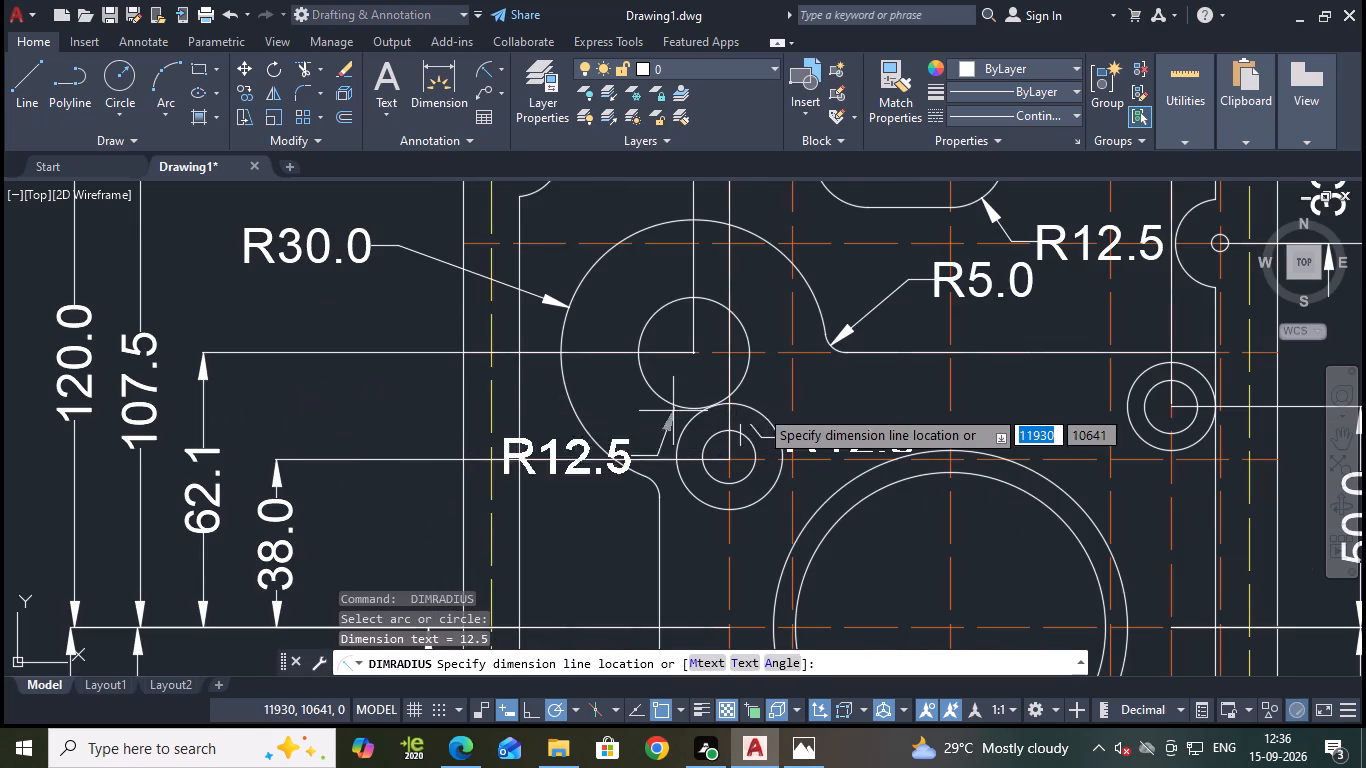
click(776, 385)
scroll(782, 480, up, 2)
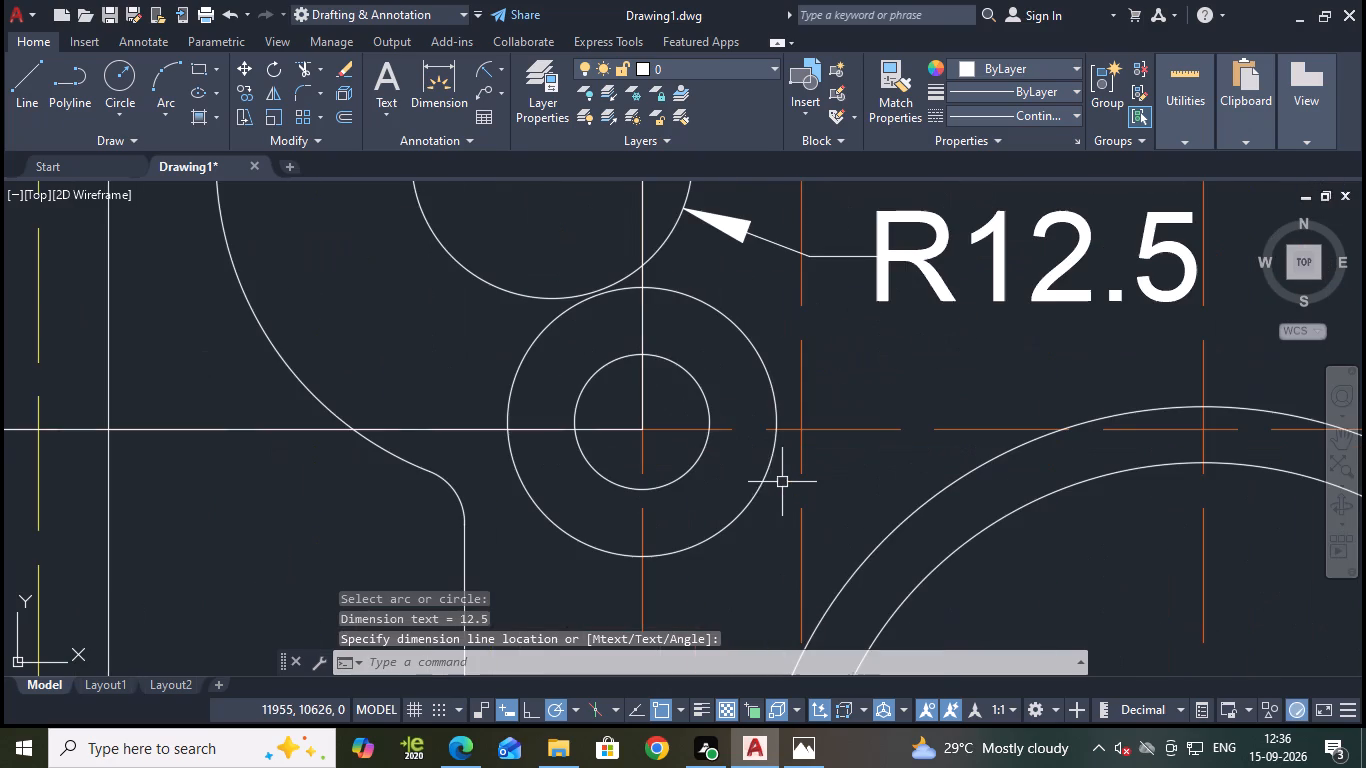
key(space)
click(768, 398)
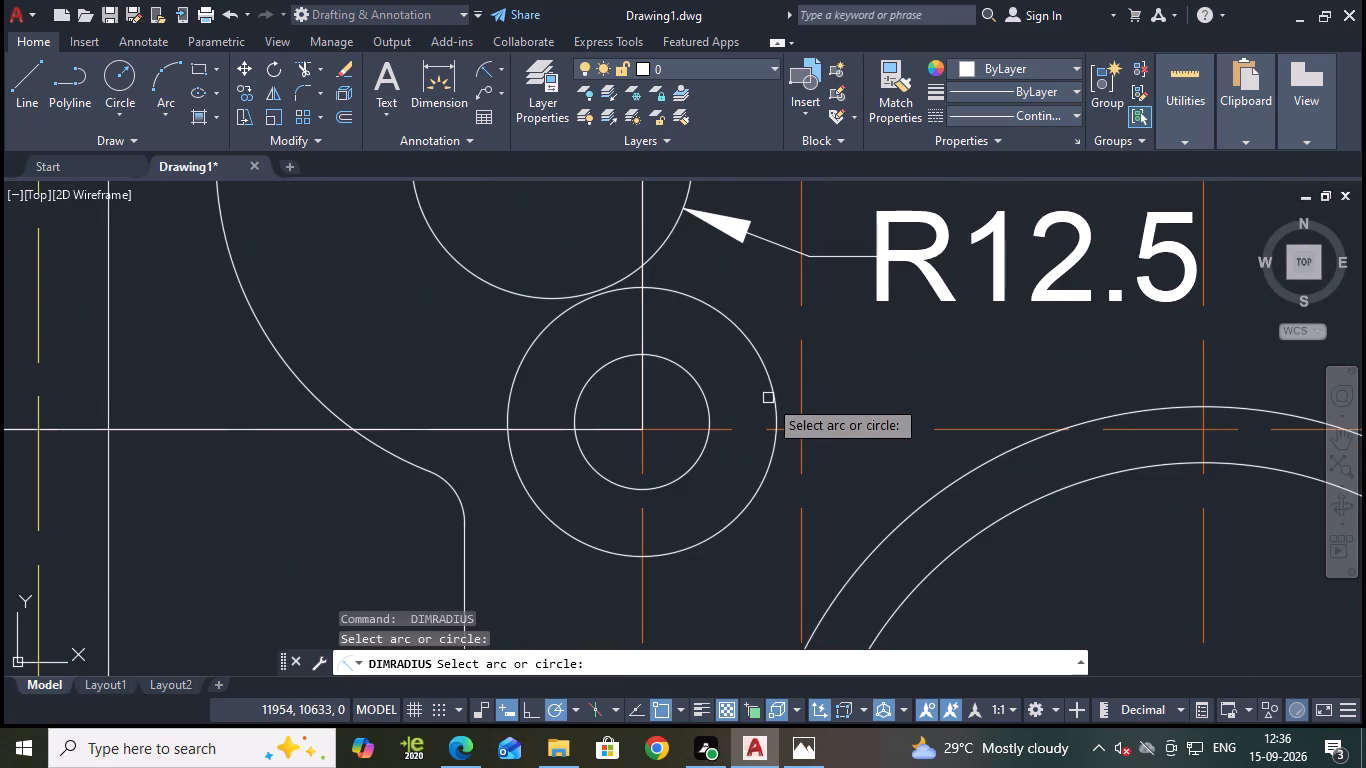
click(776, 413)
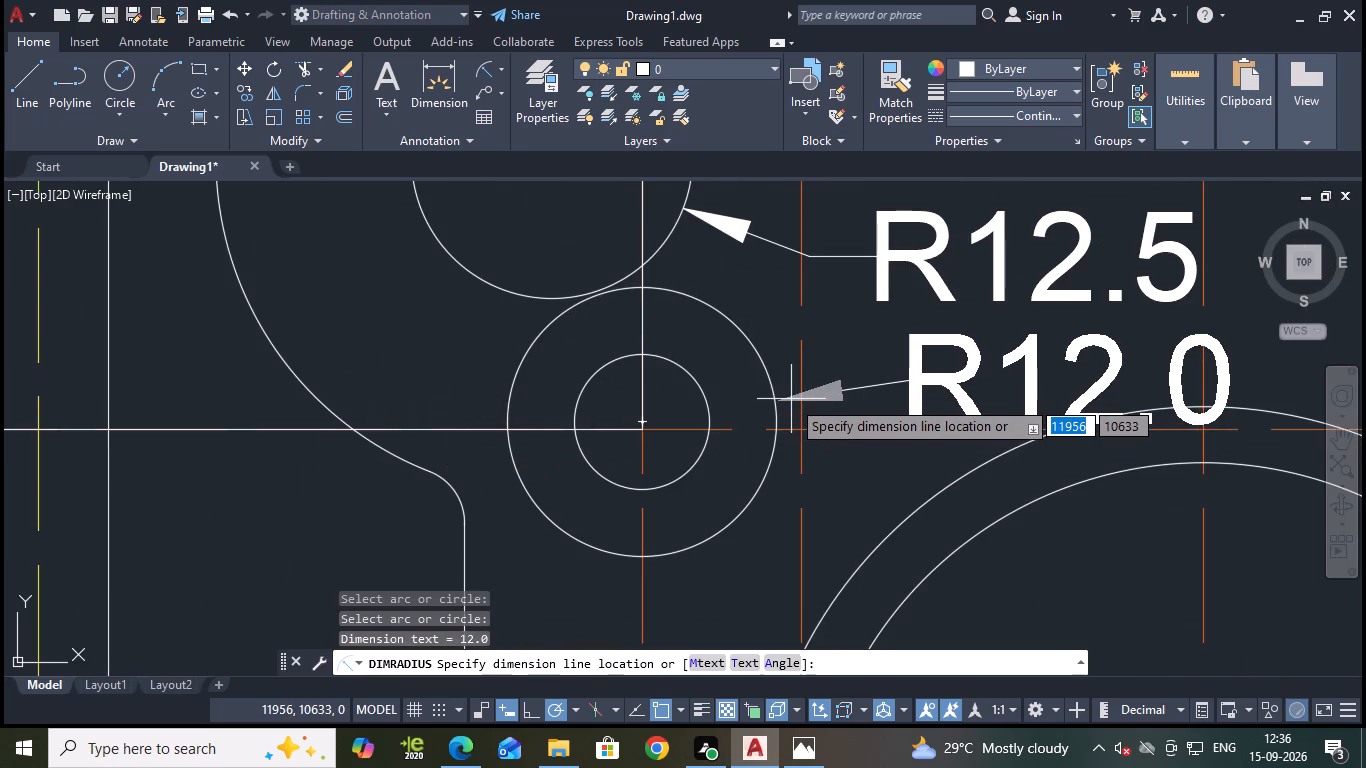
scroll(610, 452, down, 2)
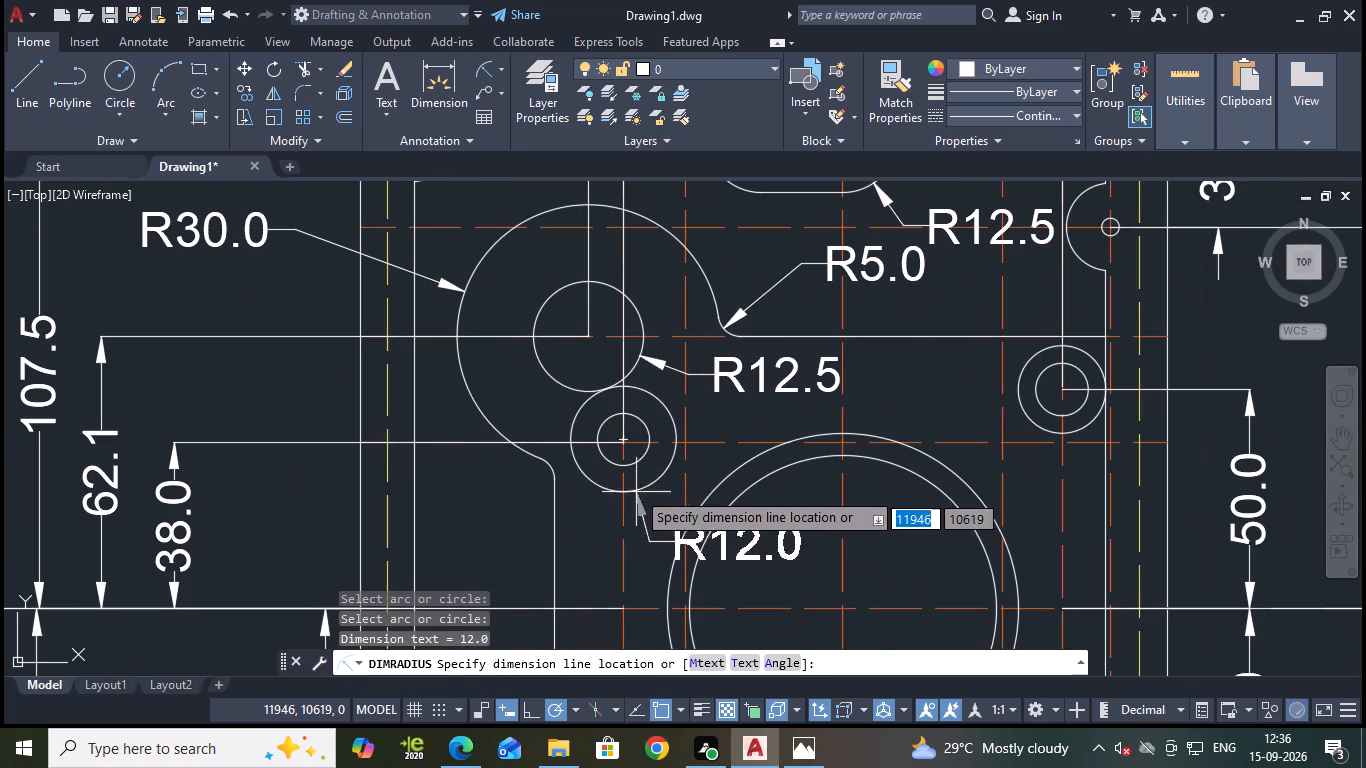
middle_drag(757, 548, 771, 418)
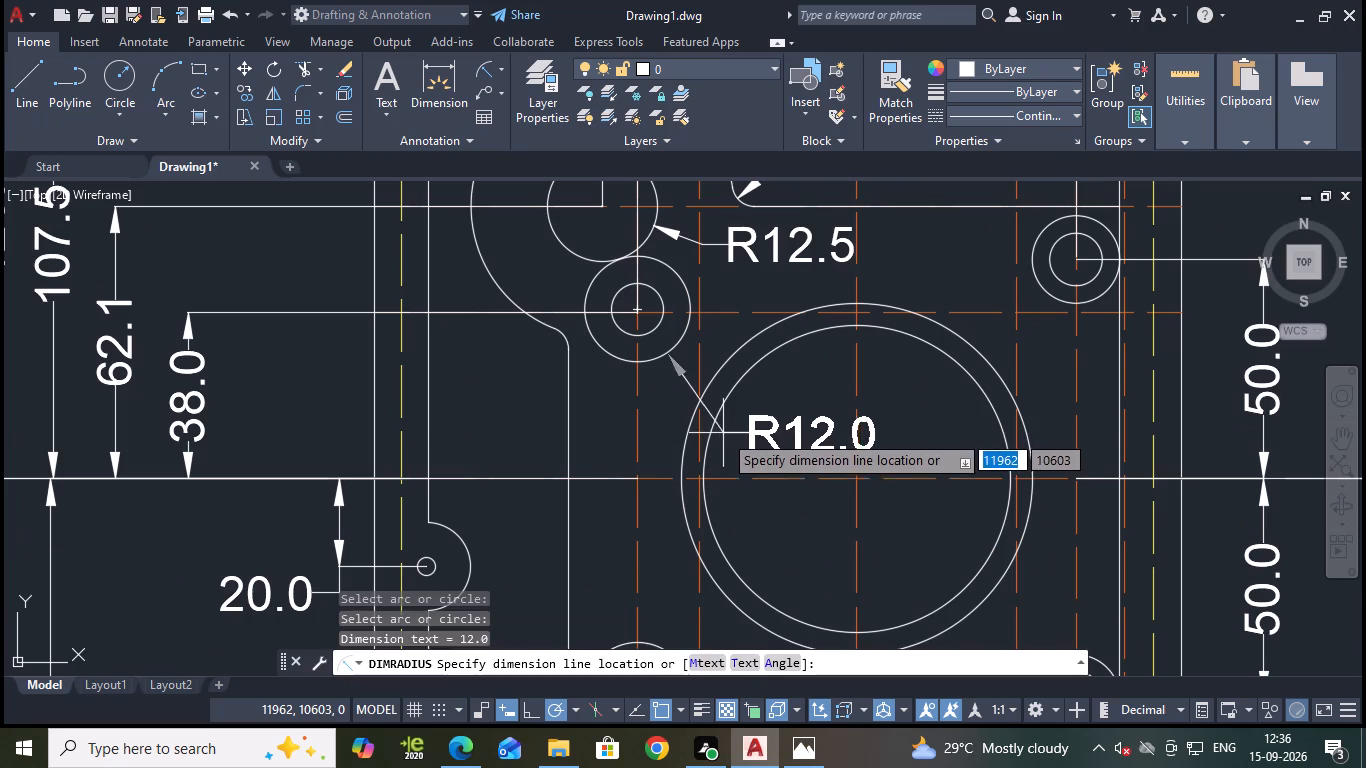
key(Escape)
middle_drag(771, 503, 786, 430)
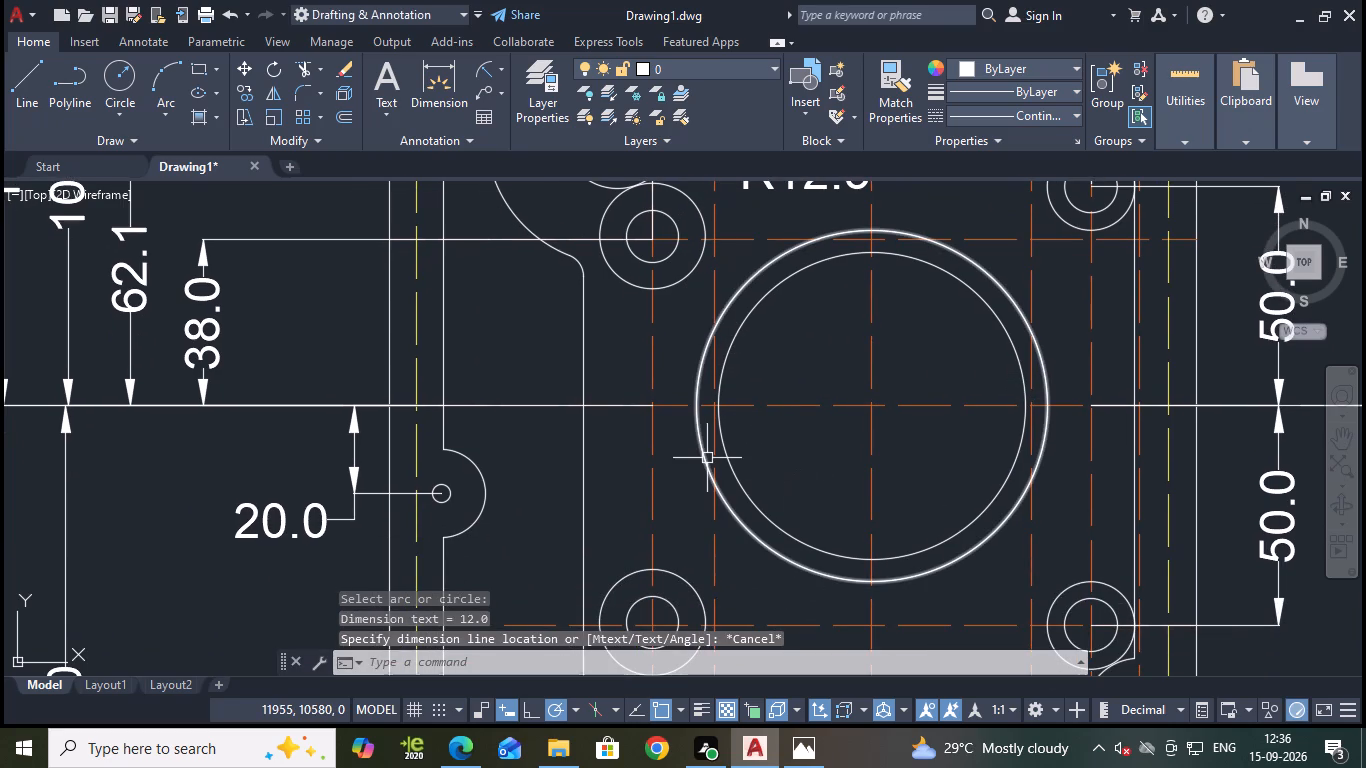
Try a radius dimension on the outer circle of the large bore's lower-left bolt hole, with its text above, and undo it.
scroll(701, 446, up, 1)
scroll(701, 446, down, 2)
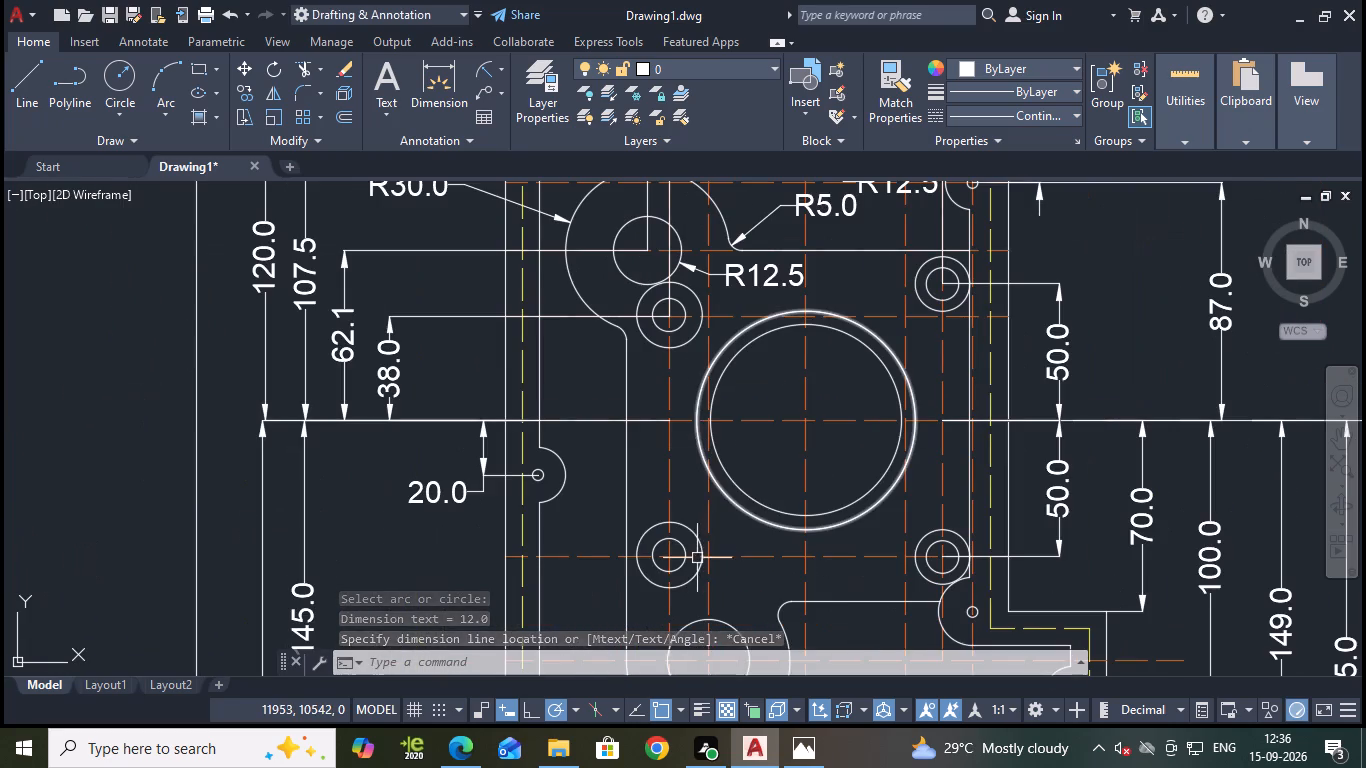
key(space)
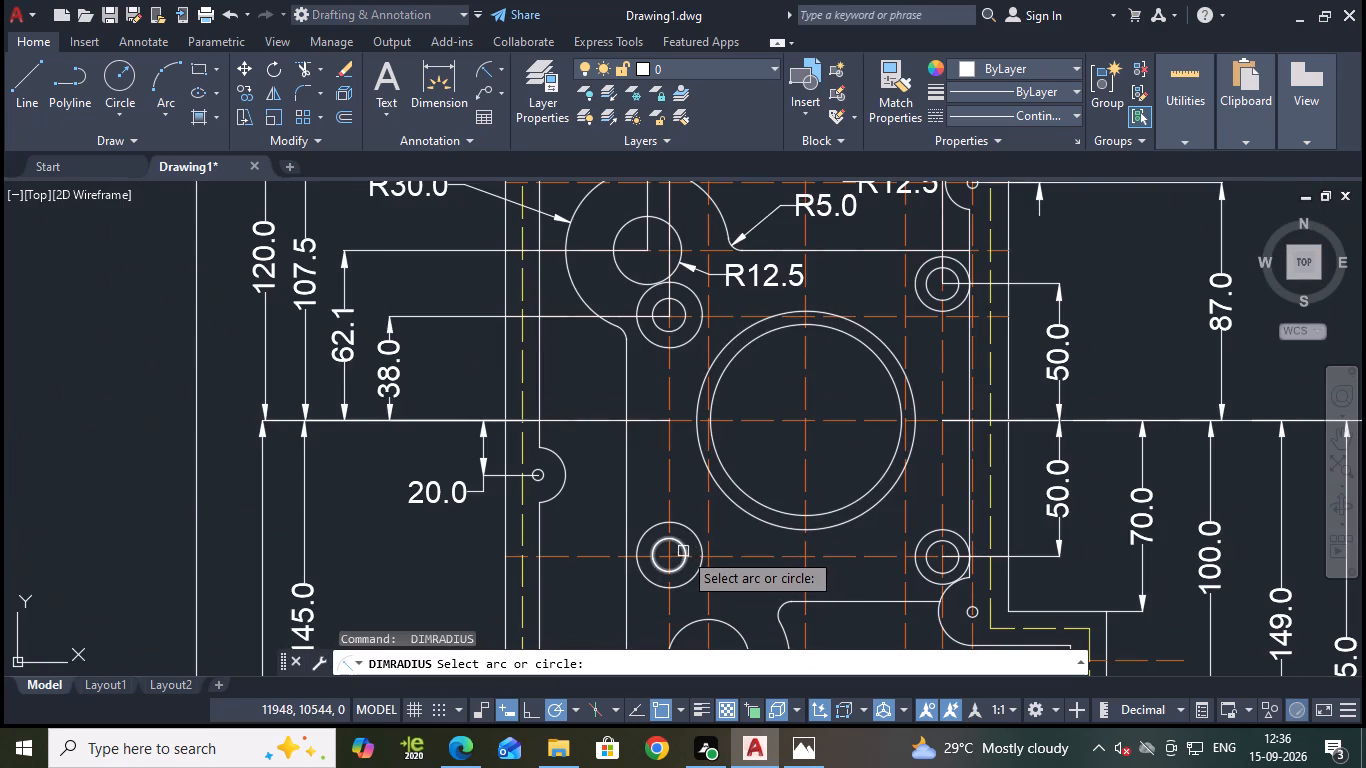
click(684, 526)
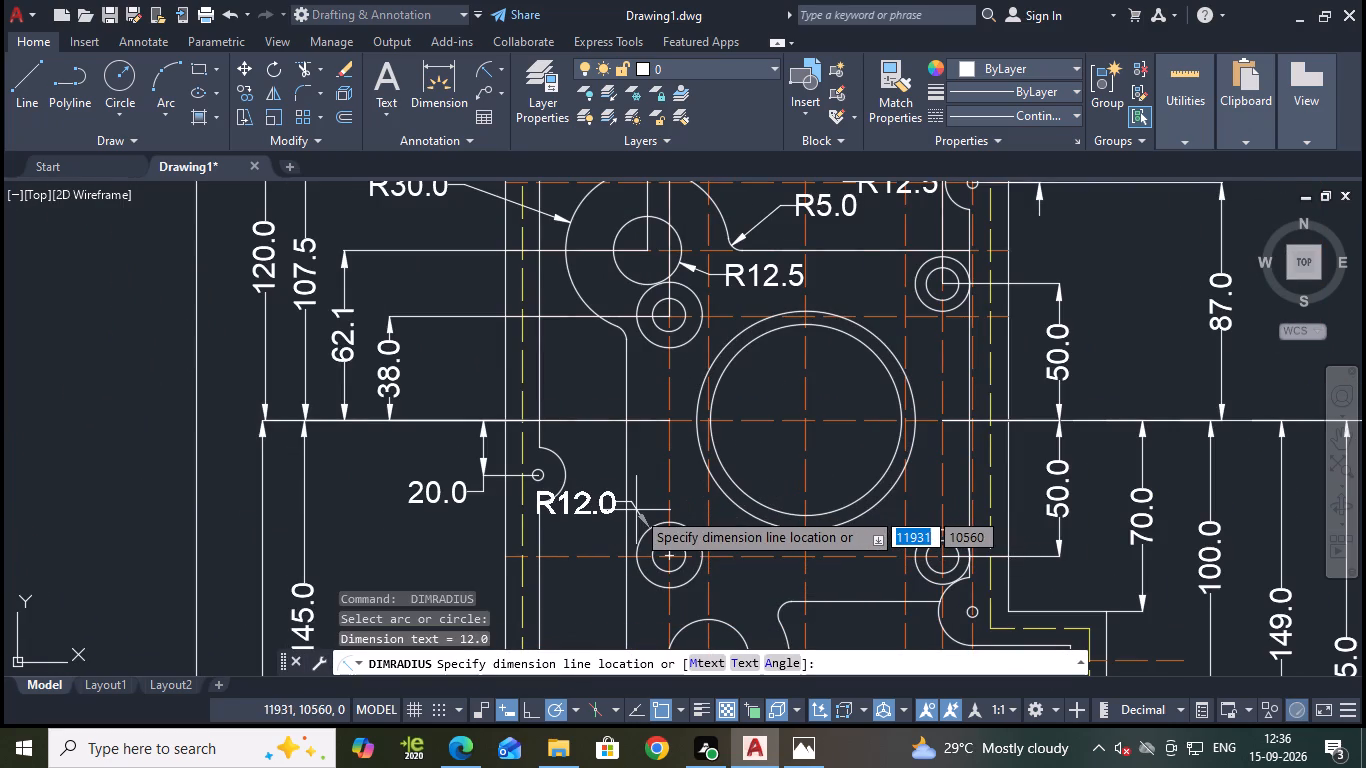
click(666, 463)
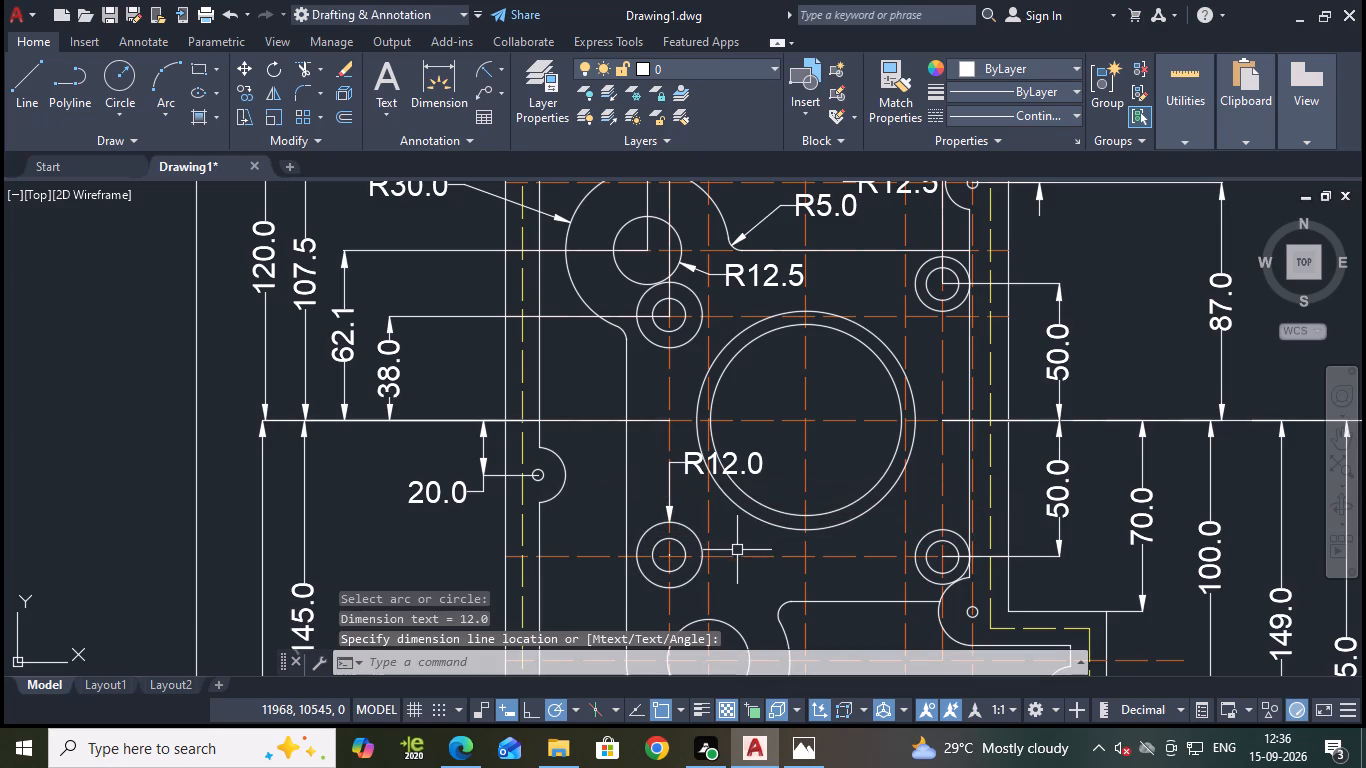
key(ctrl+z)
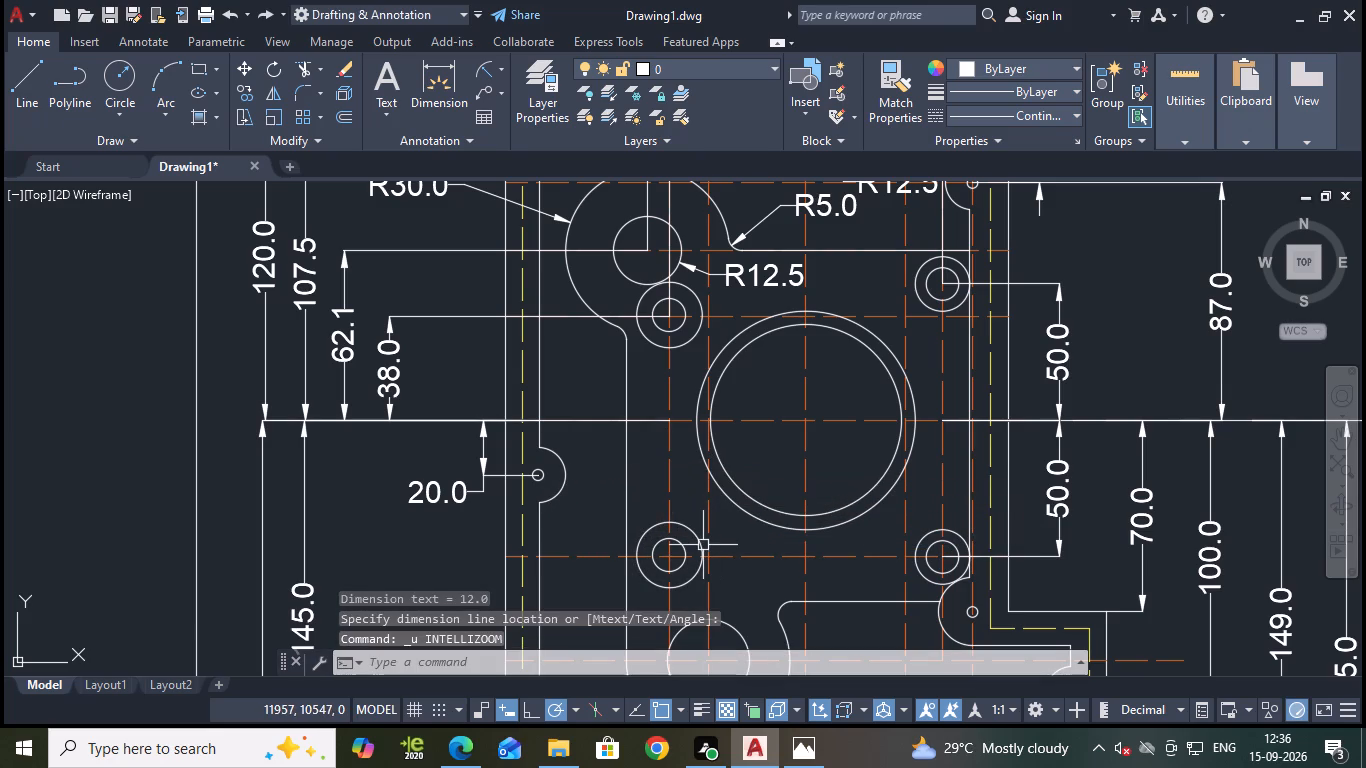
Save the drawing.
key(ctrl+s)
key(space)
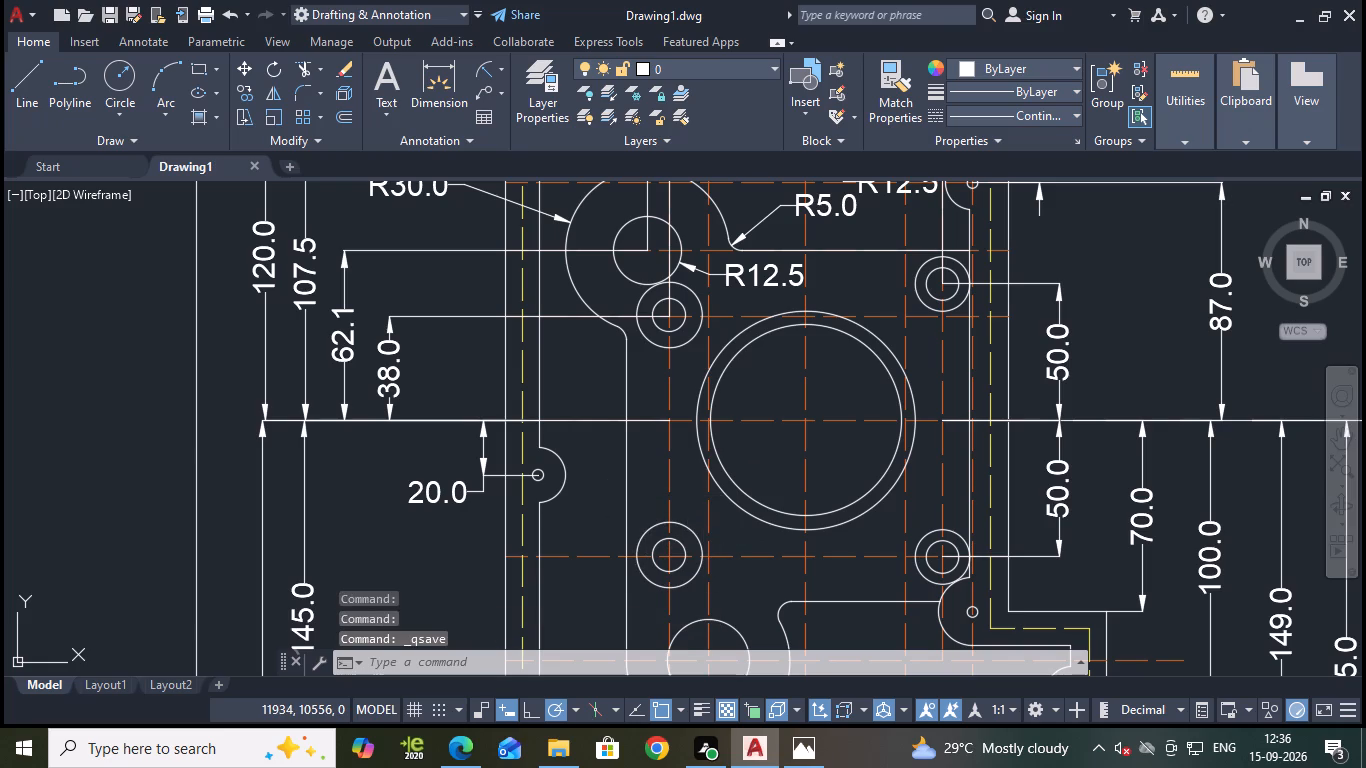
Add a radius dimension to the outer arc of the boss below the large bore's lower-left bolt hole, with its text beneath the arc.
scroll(658, 541, up, 1)
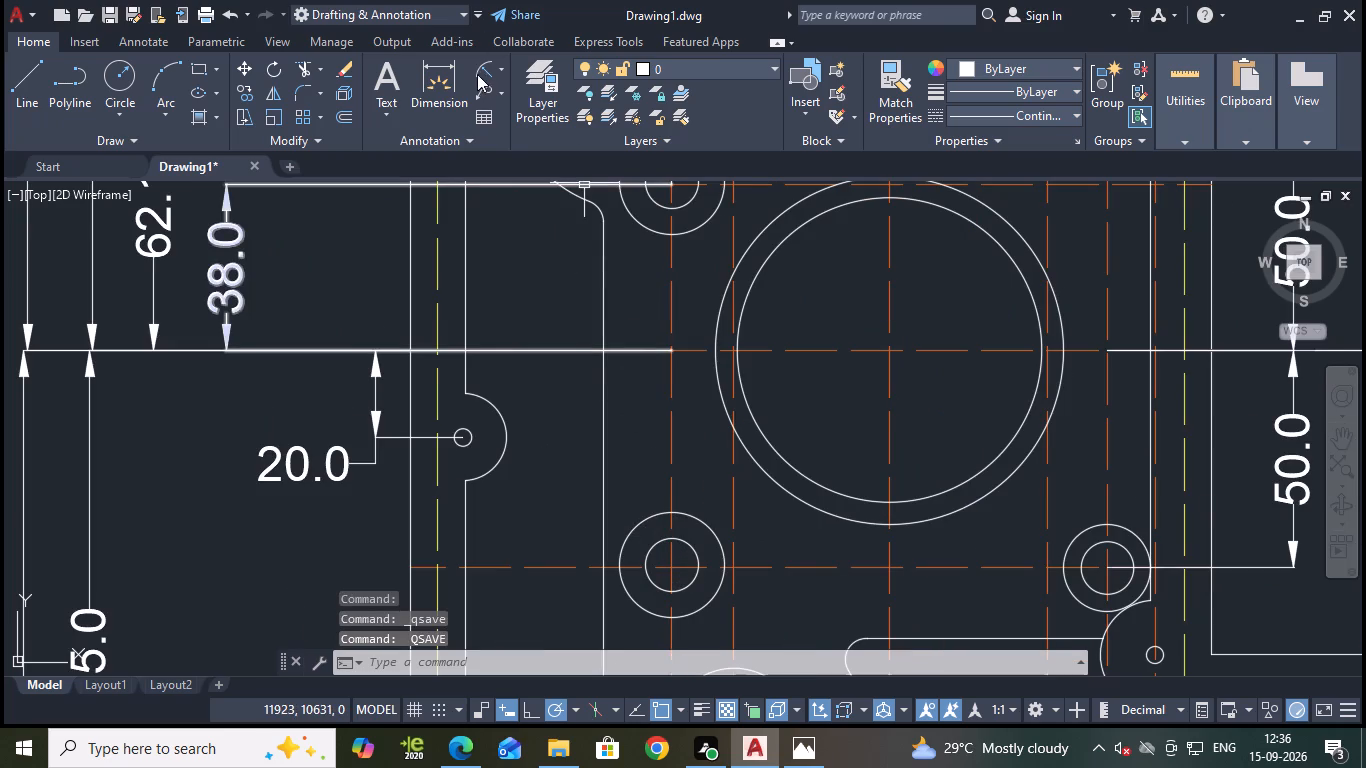
click(478, 75)
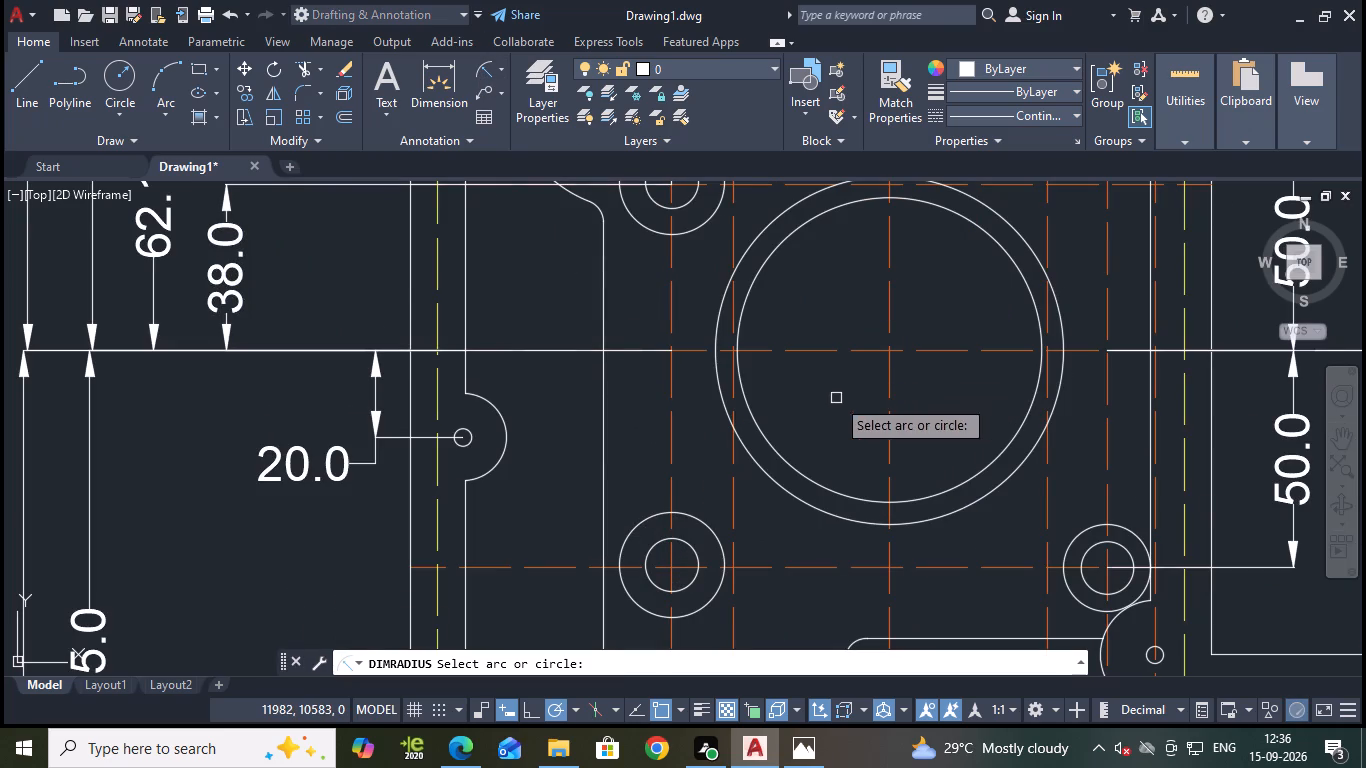
scroll(829, 448, down, 1)
middle_drag(762, 586, 774, 417)
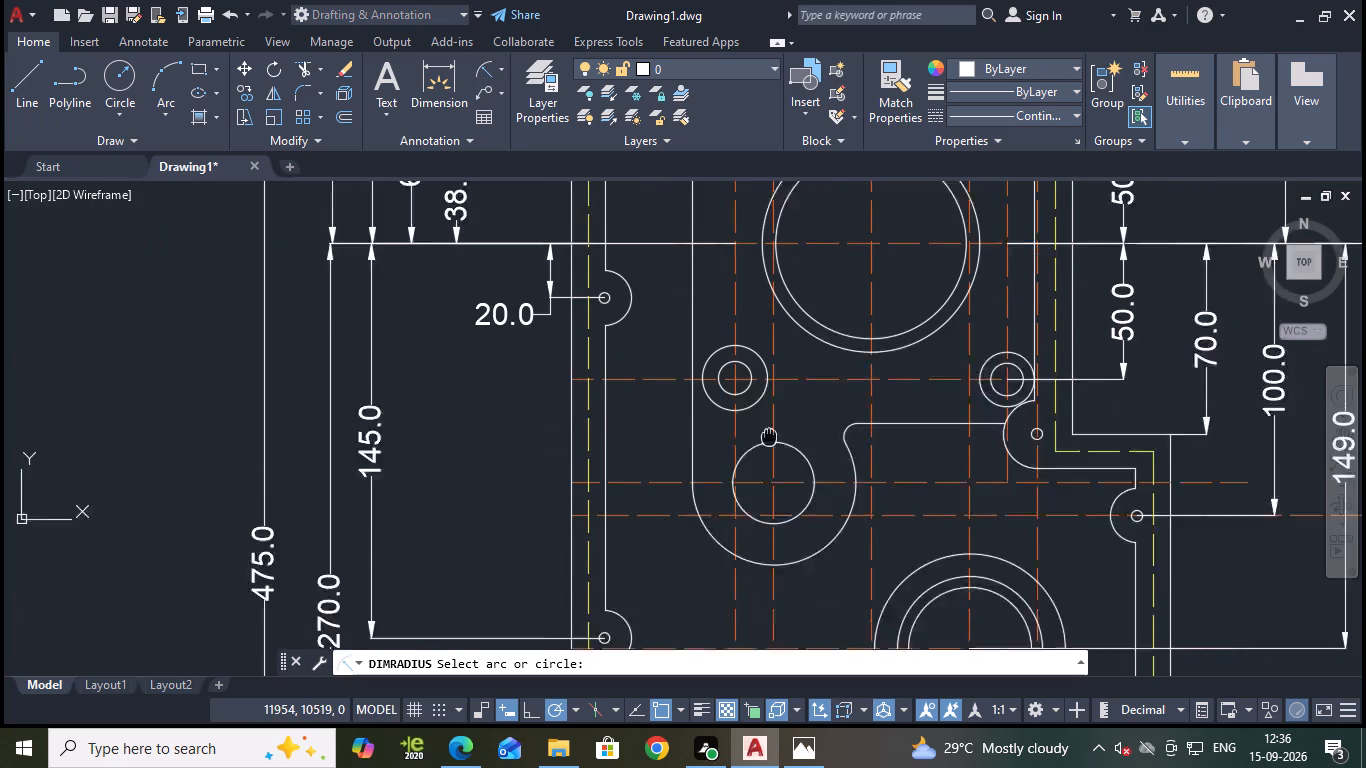
middle_drag(774, 417, 778, 404)
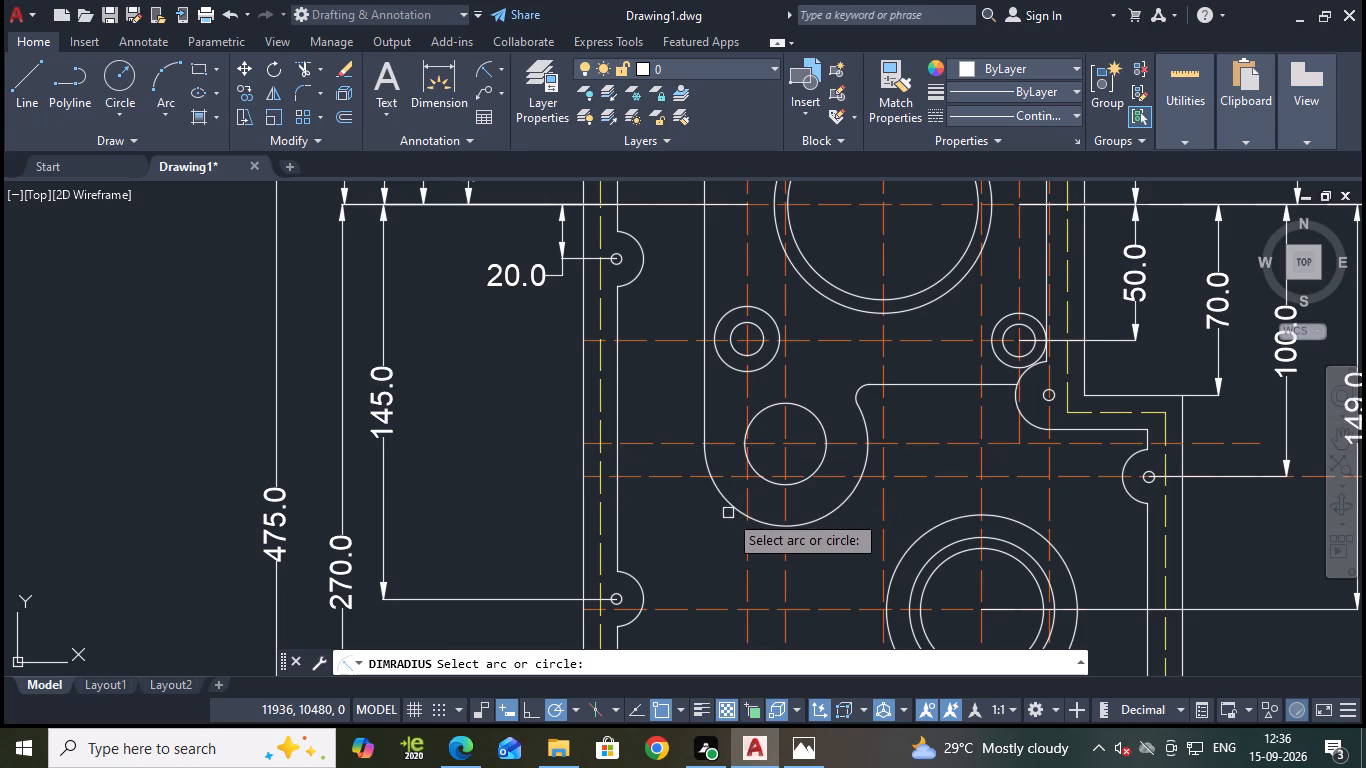
click(770, 523)
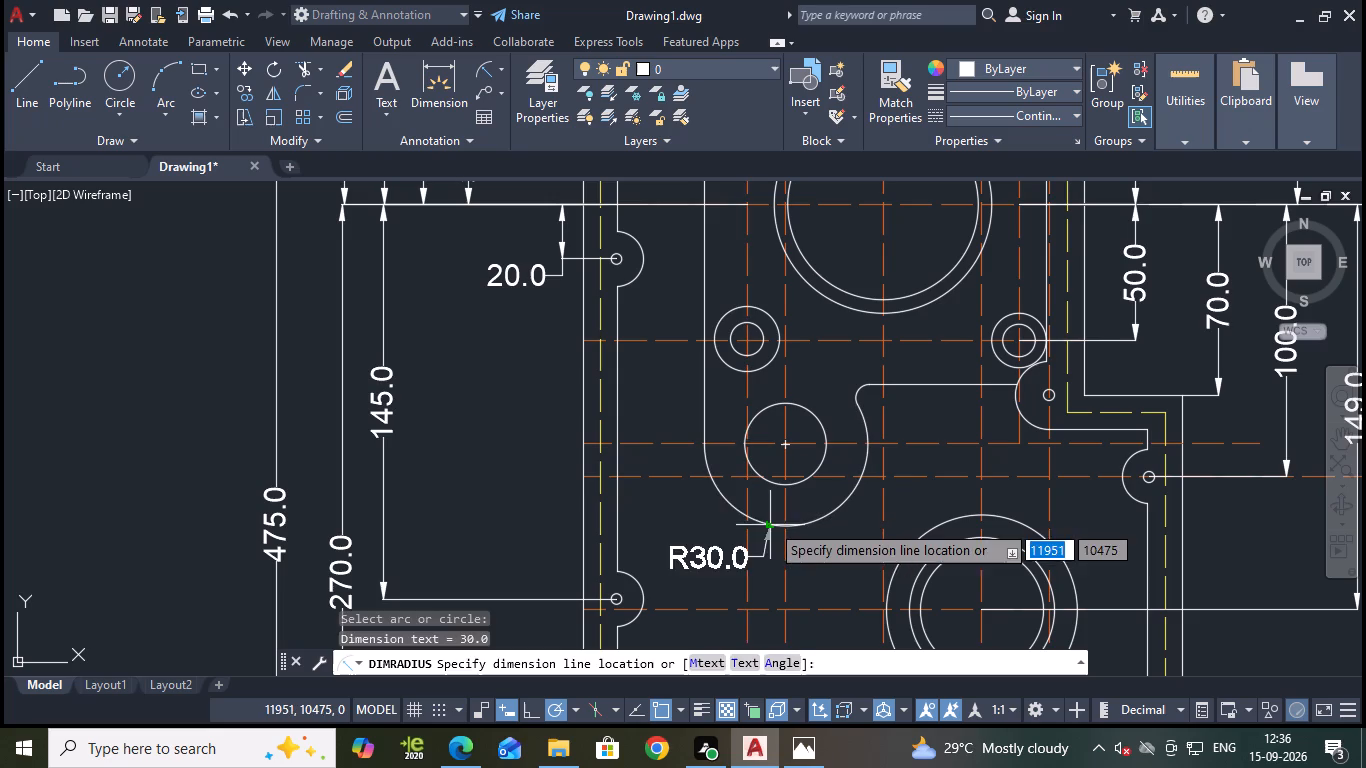
click(764, 548)
Add a radius dimension to the same boss's inner hole, with its text outside the circle on its lower left.
key(space)
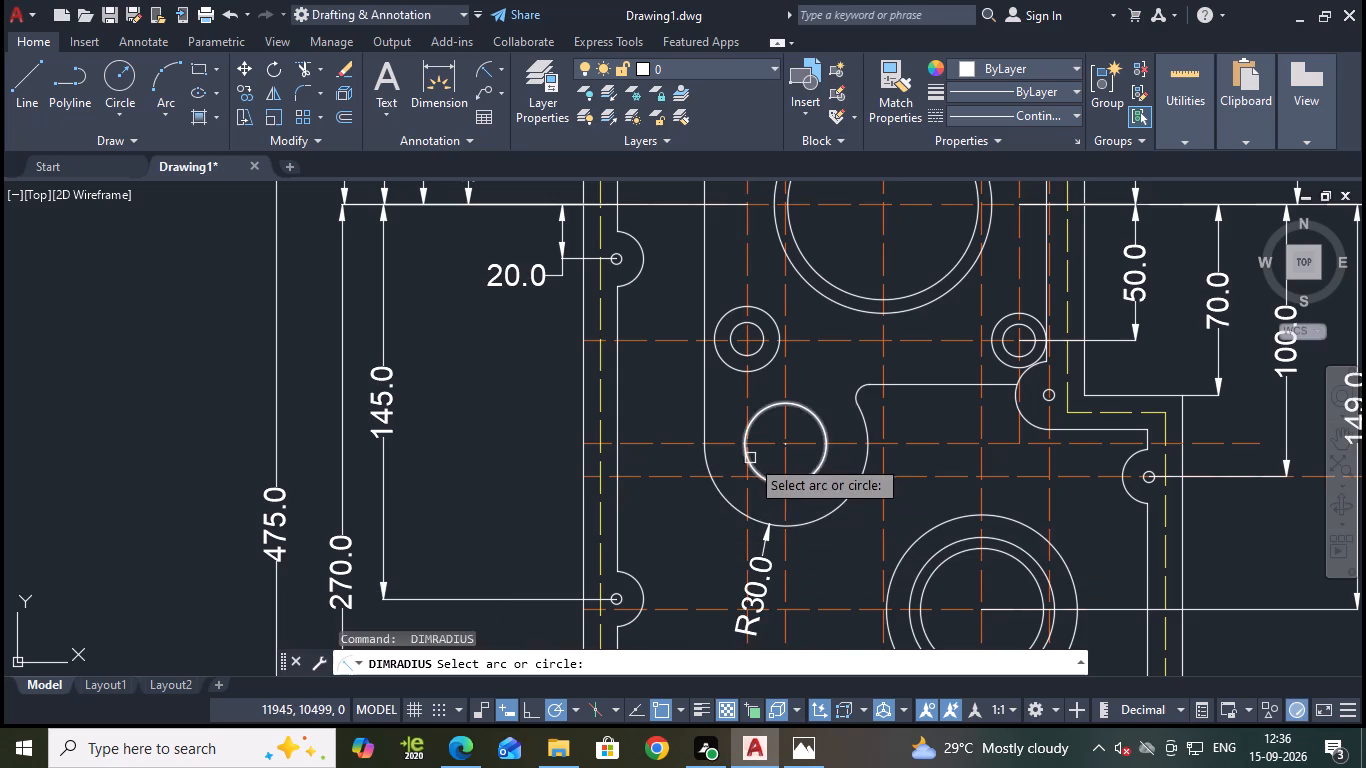
click(749, 455)
click(724, 501)
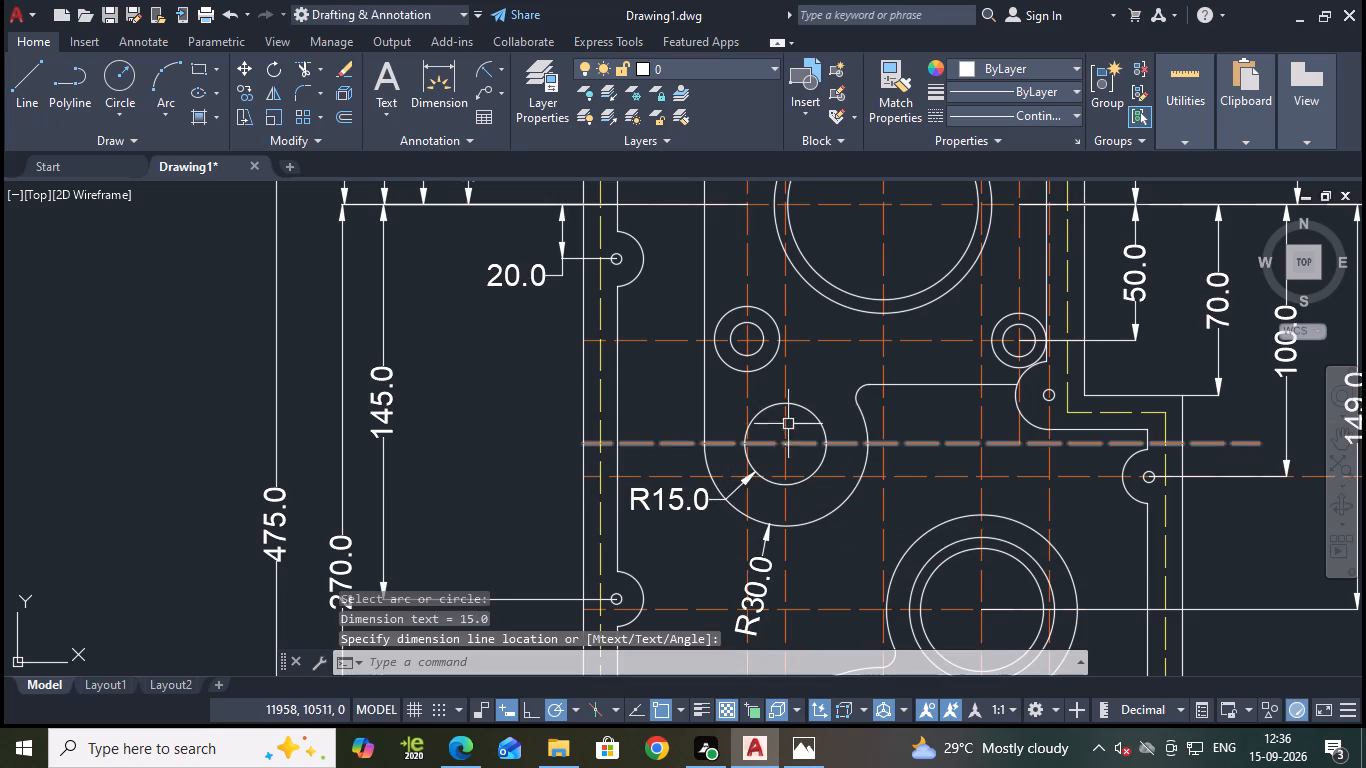
Add a radius dimension to the outer circle of the bolt hole above that boss, with its text on the lower left.
key(space)
click(729, 366)
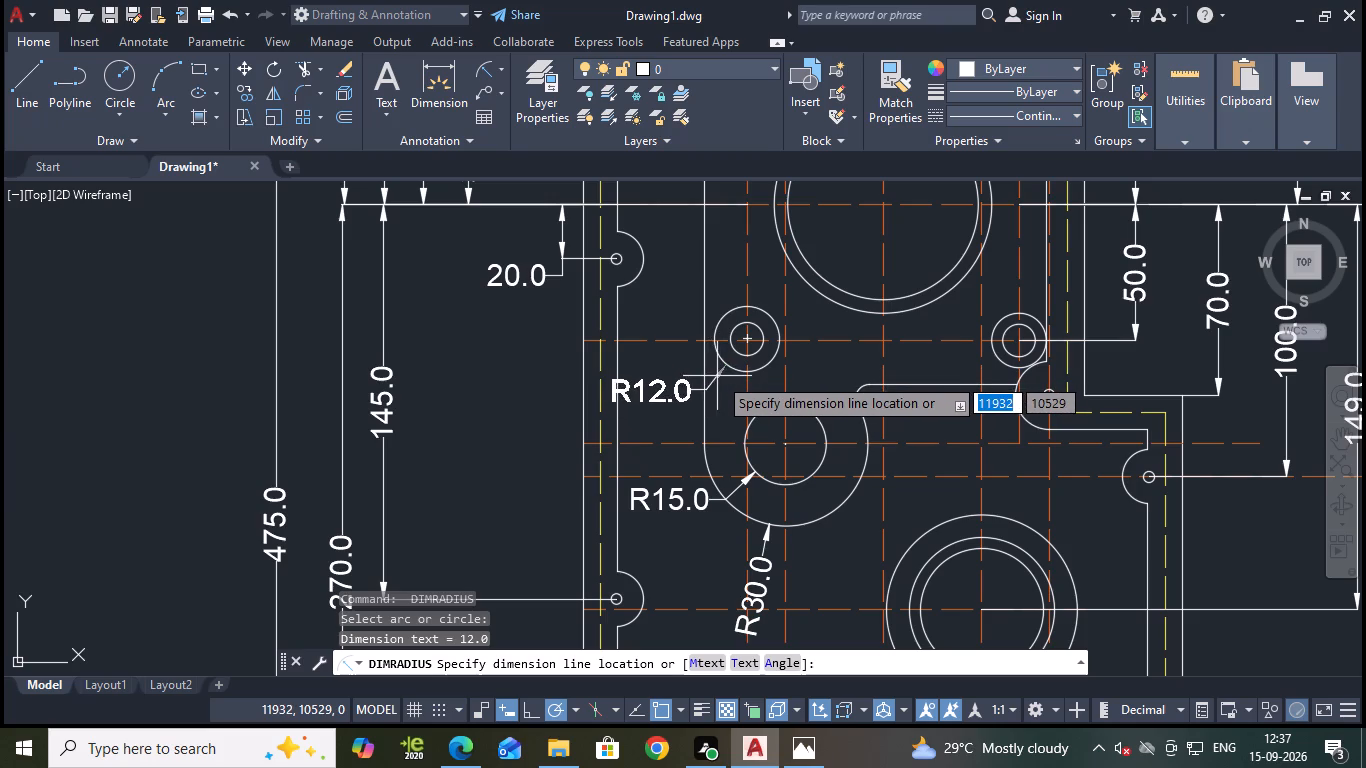
click(727, 379)
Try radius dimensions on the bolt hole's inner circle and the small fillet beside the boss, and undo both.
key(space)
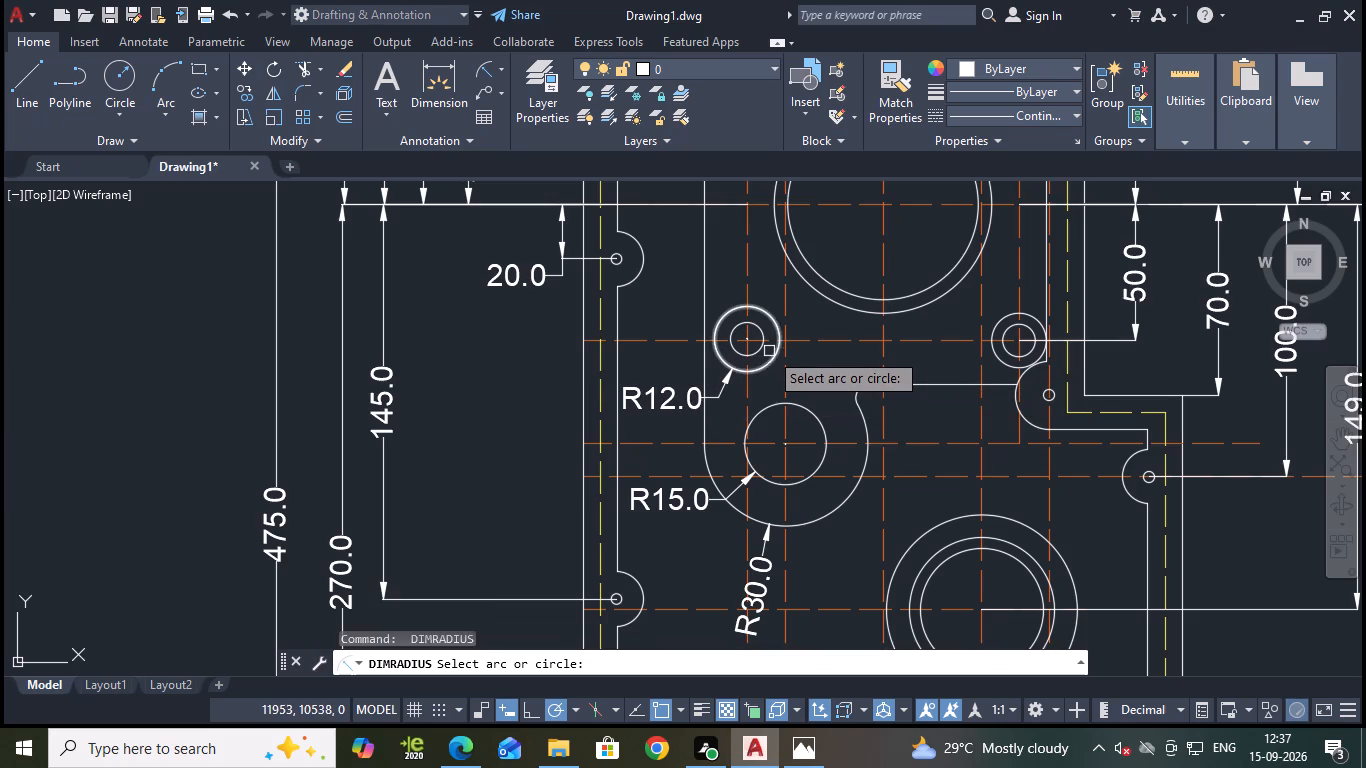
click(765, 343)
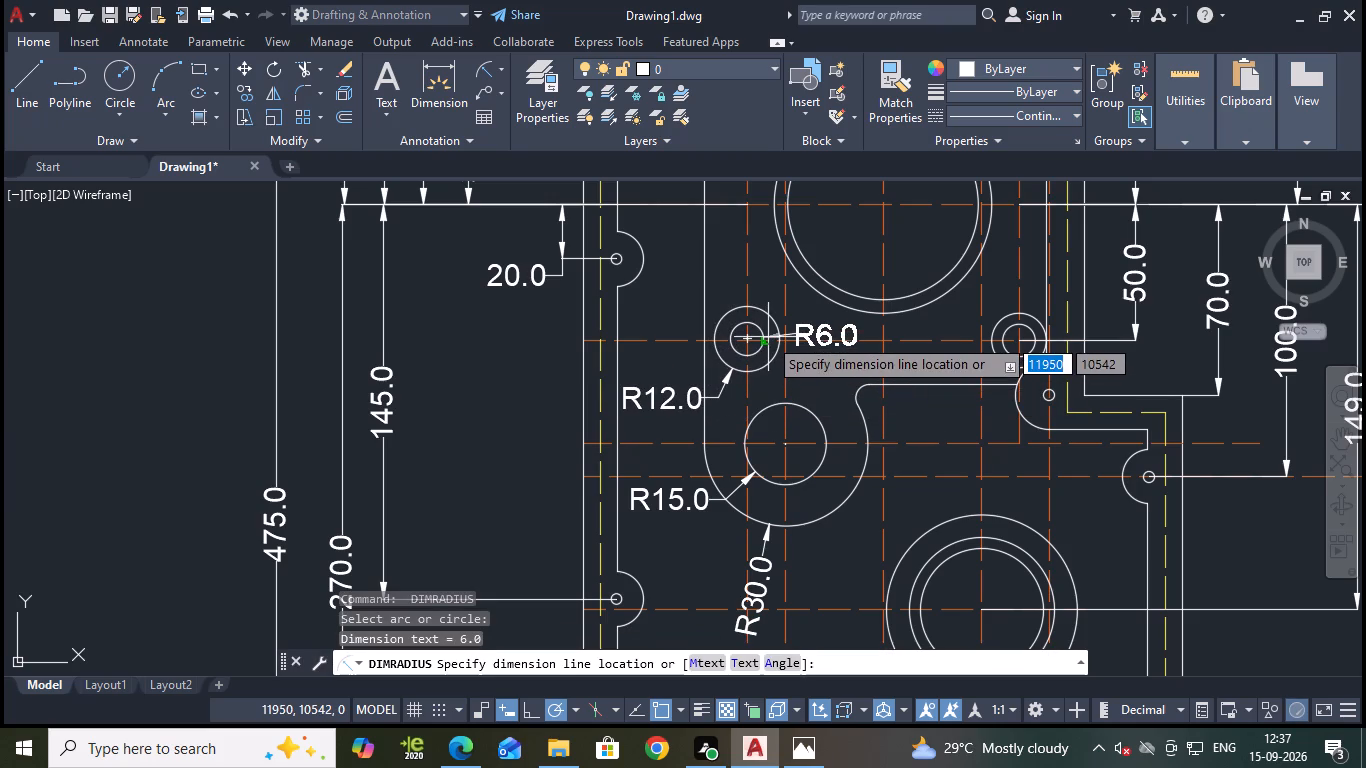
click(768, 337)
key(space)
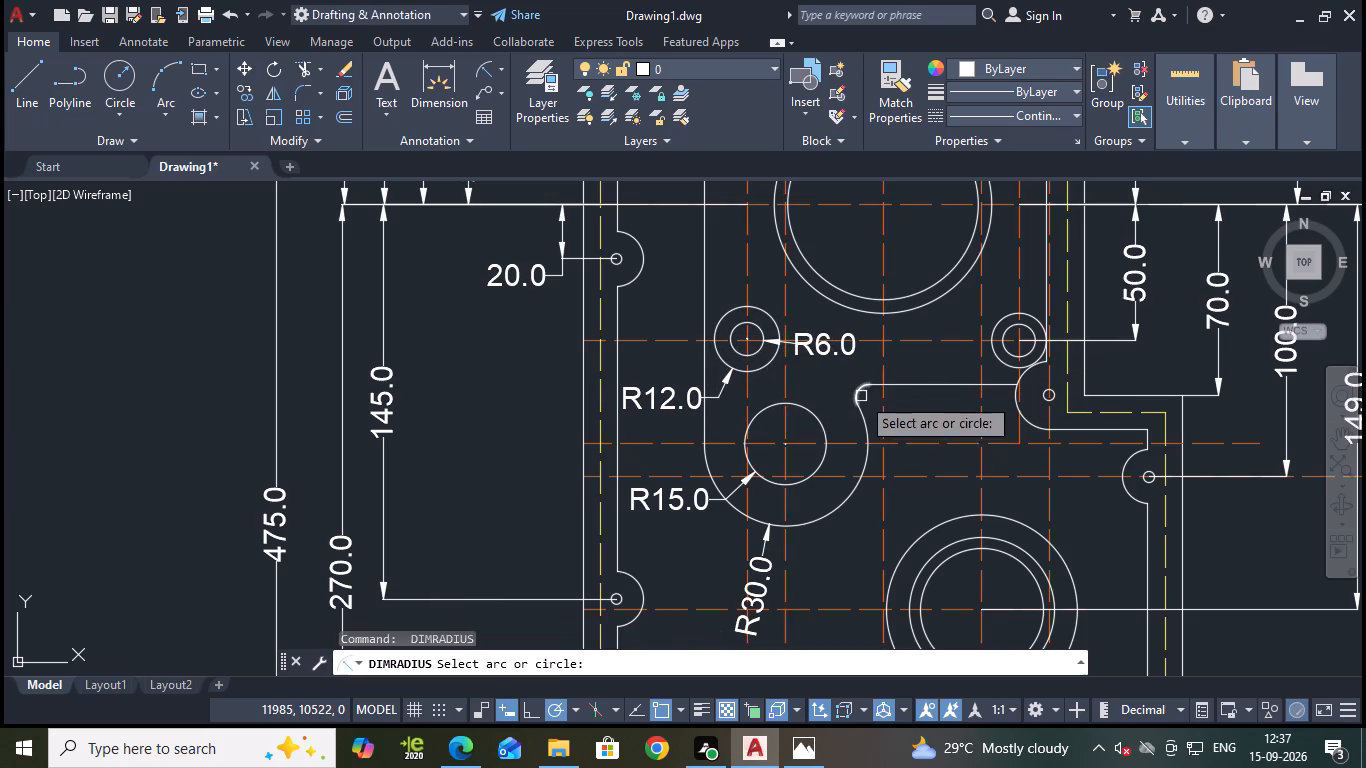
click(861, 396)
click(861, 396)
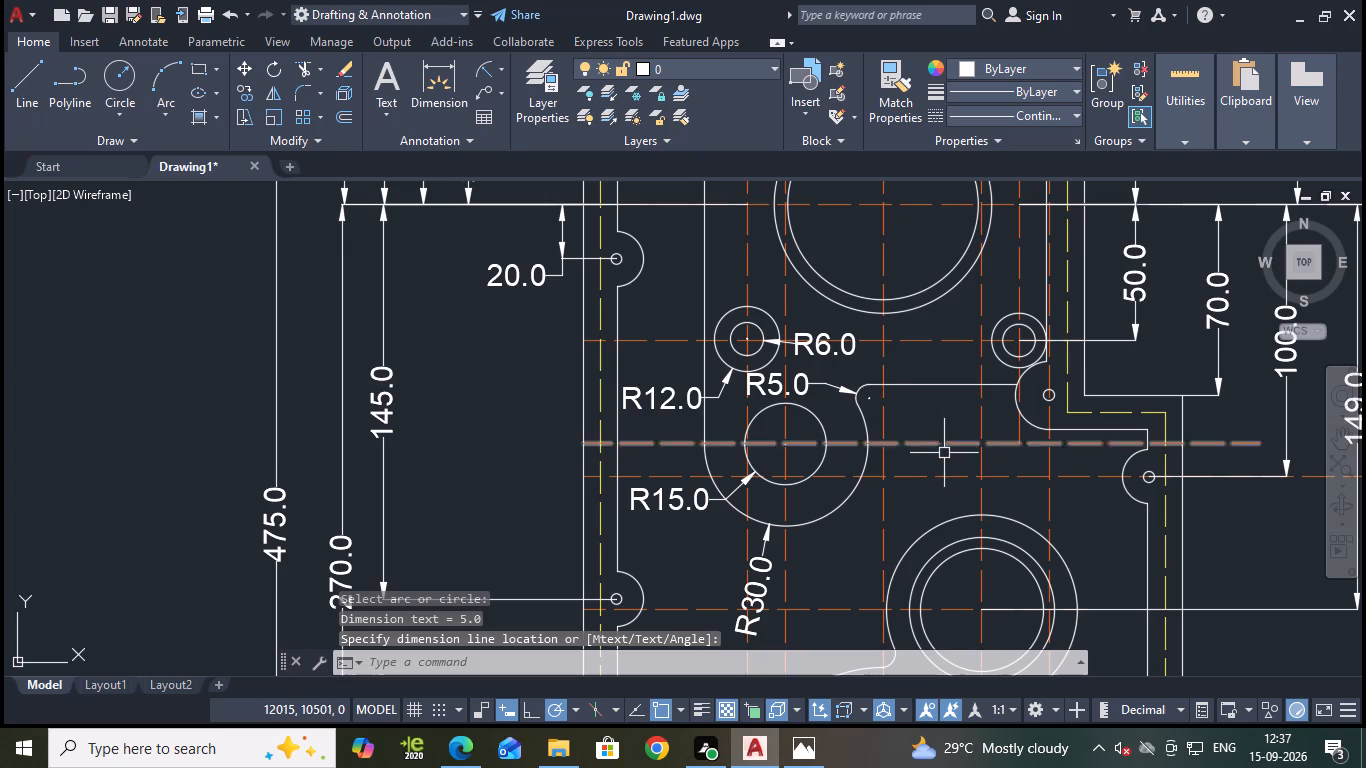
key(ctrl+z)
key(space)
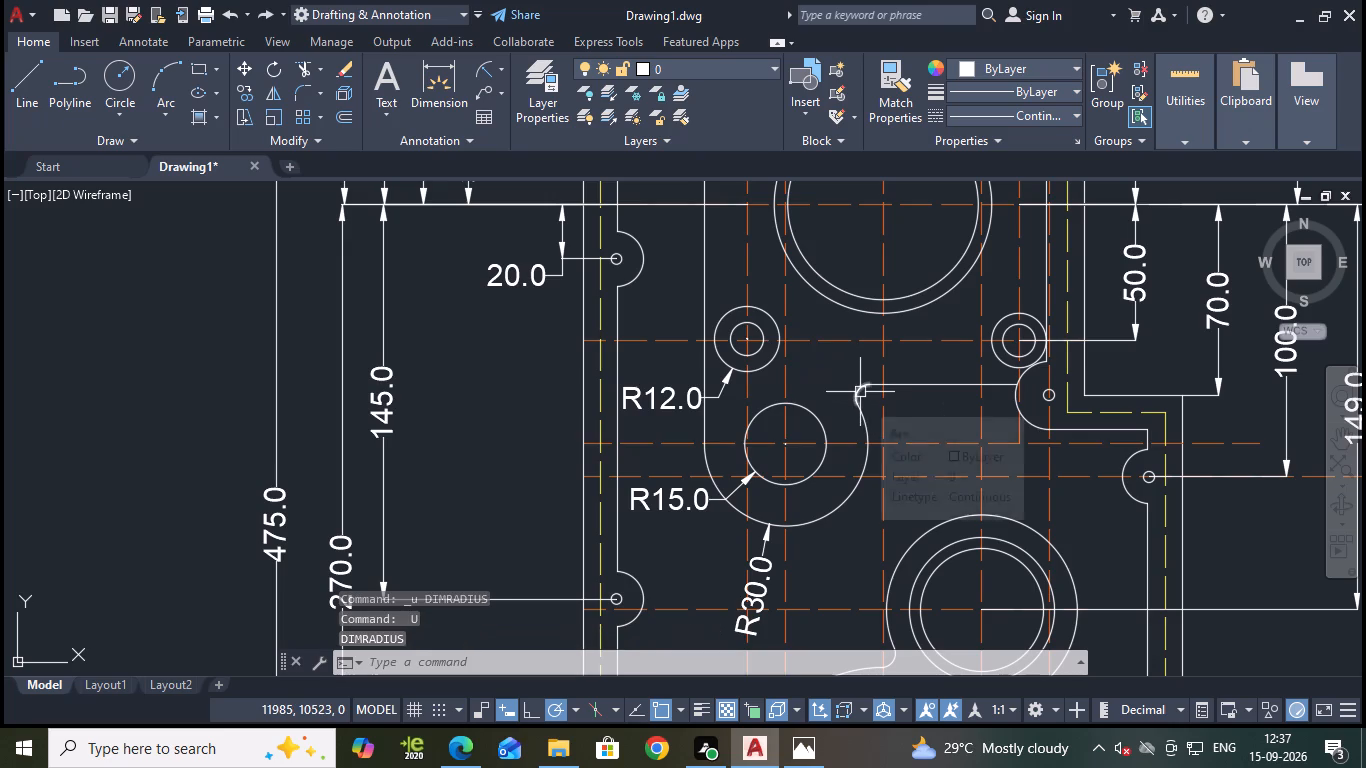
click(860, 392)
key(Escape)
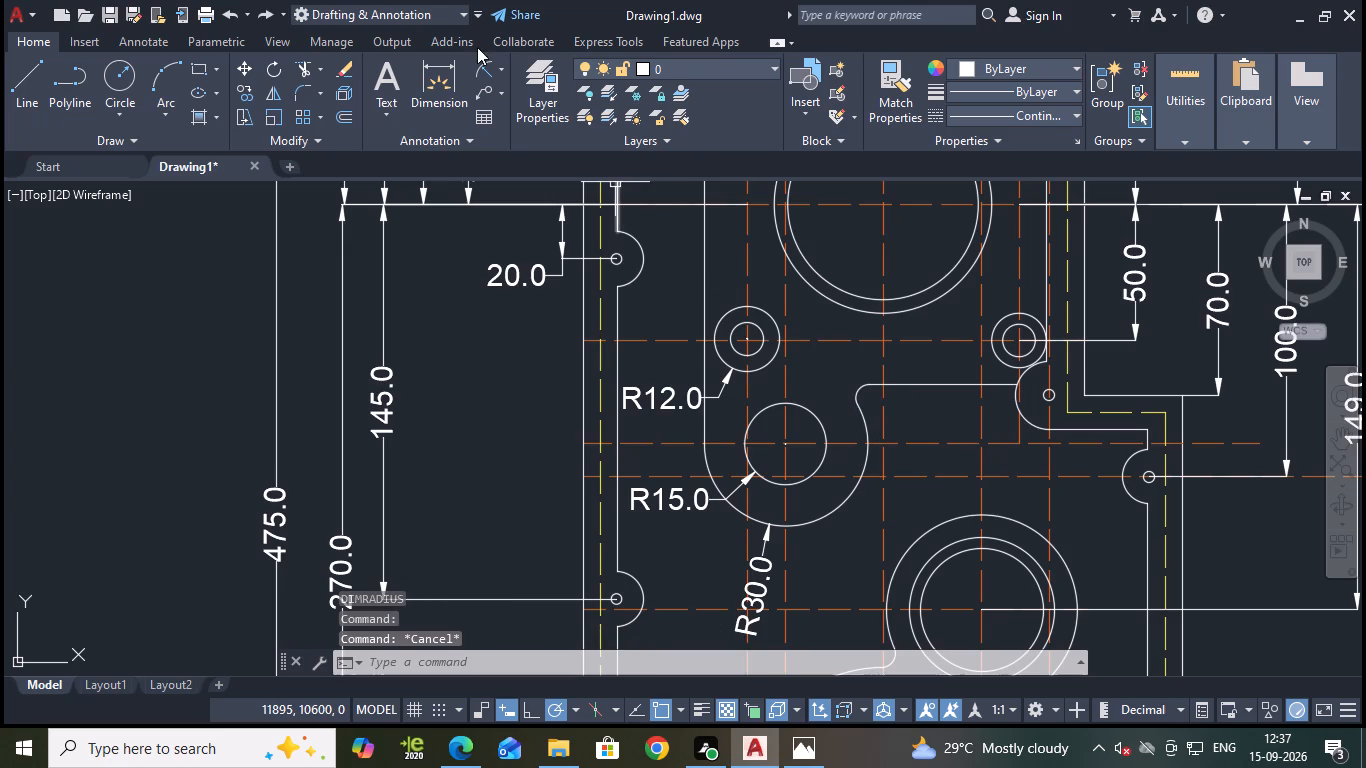
Add a radius dimension to the inner circle of the large bore's lower-left bolt hole, with its text outside on its right.
click(482, 58)
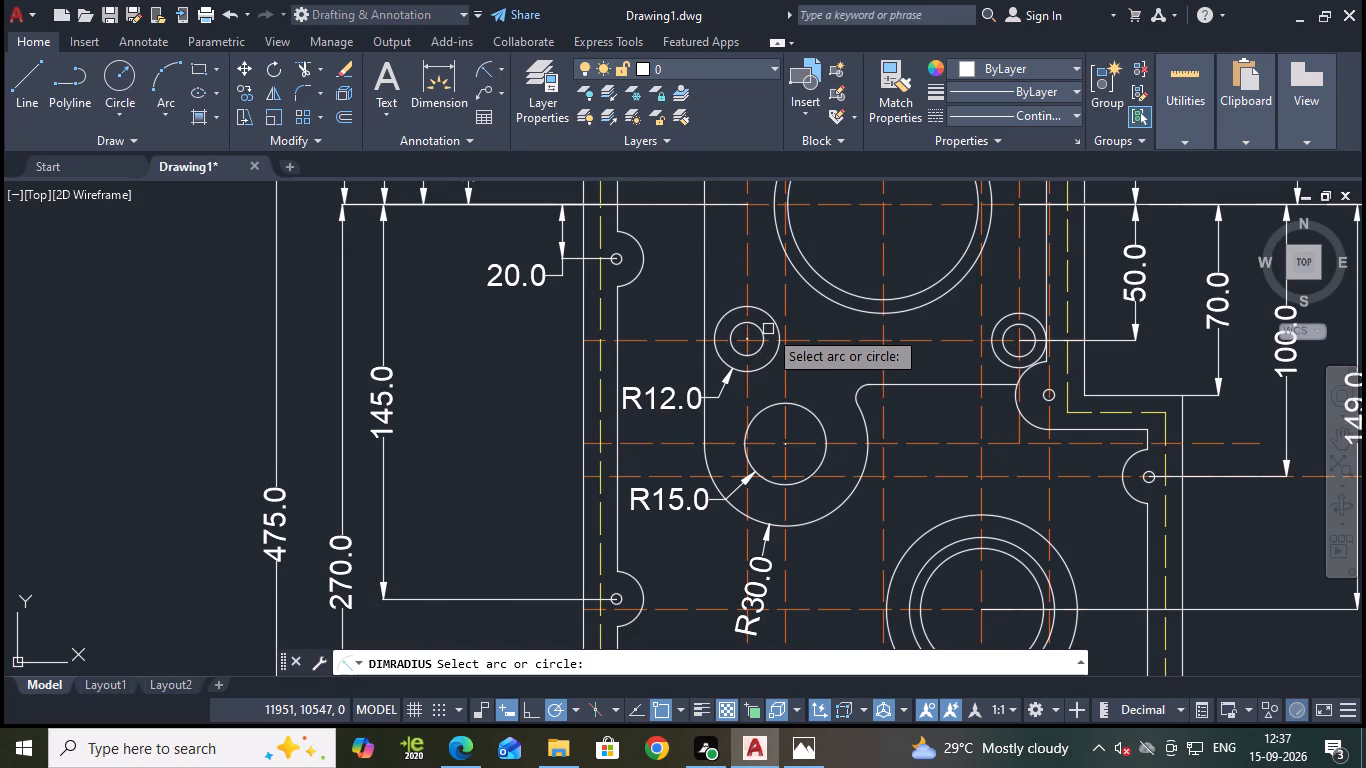
click(762, 329)
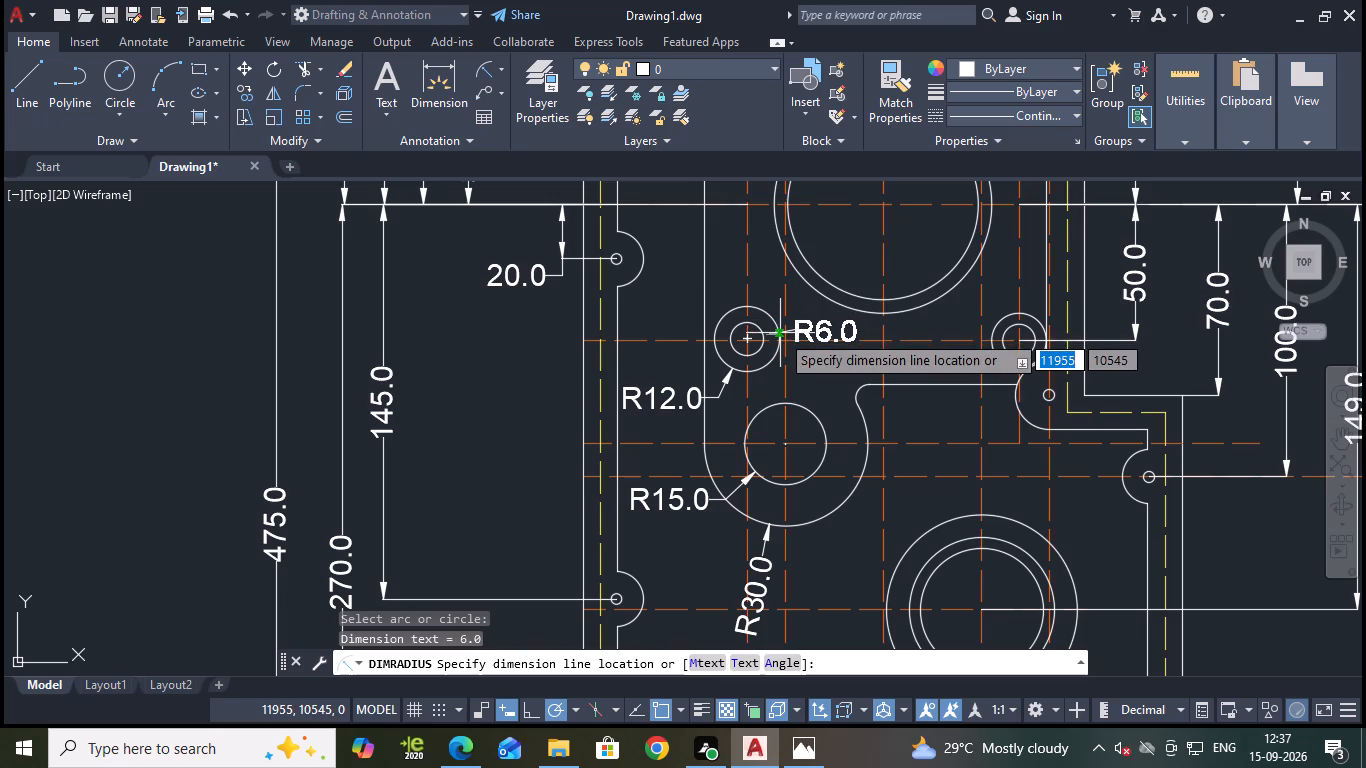
click(780, 333)
Add a radius dimension to the small fillet joining the lower boss outline to the horizontal edge, with its text above the edge.
key(space)
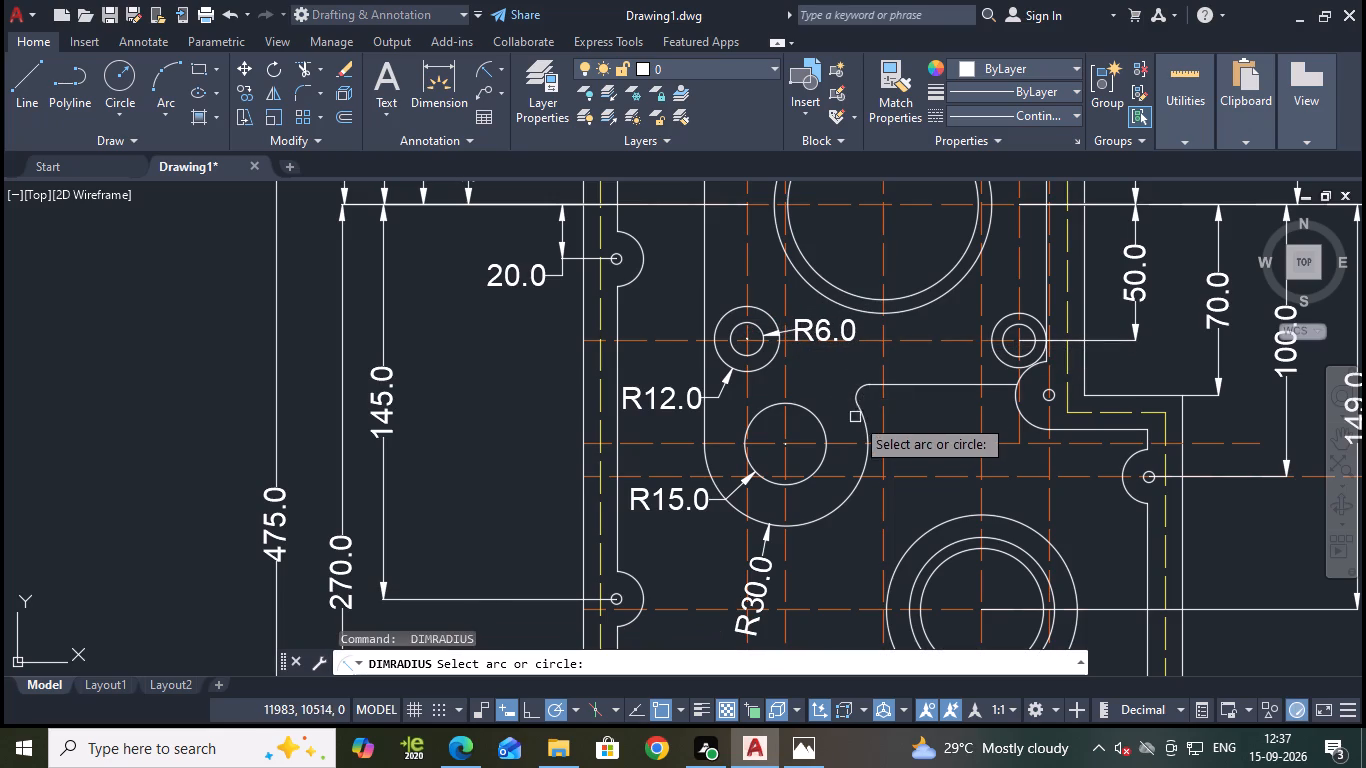
click(855, 397)
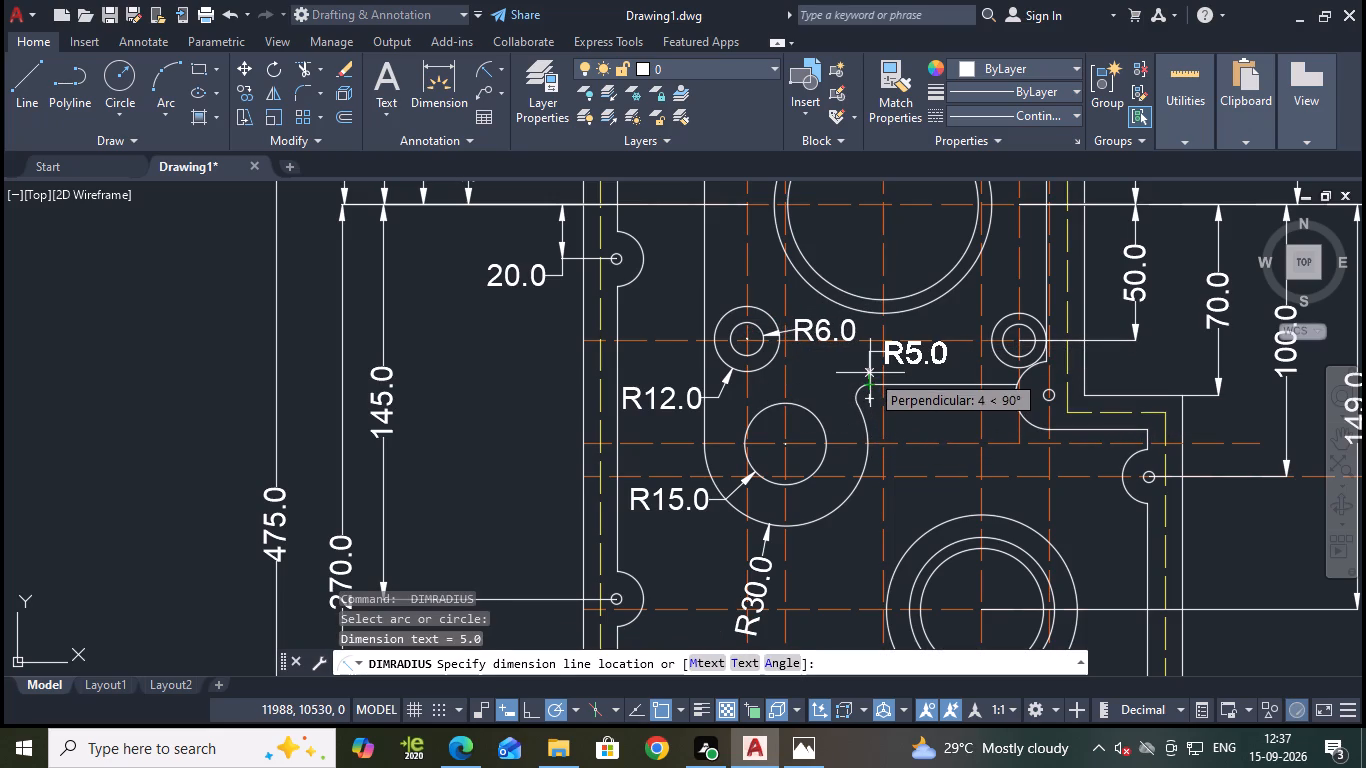
click(870, 373)
Save the drawing with the new radius dimensions.
middle_drag(924, 401, 890, 467)
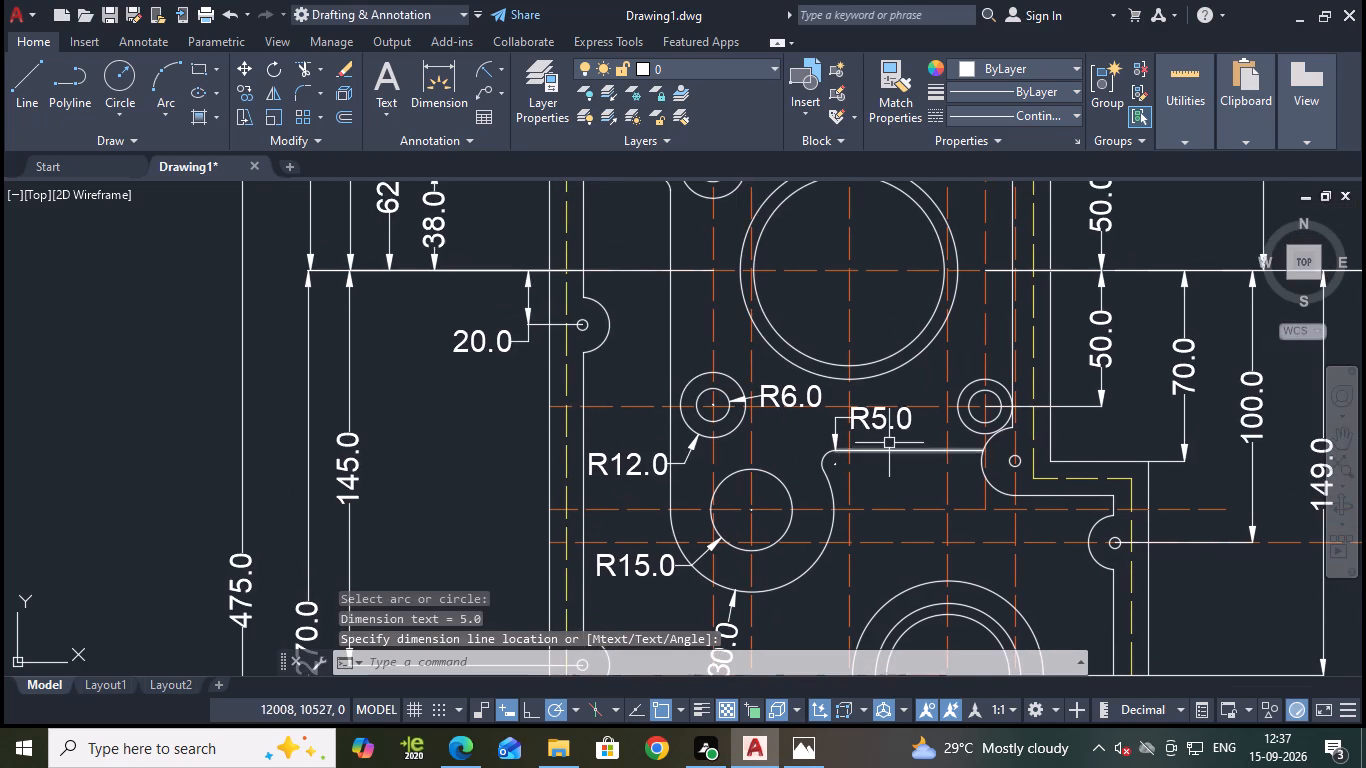
key(ctrl+s)
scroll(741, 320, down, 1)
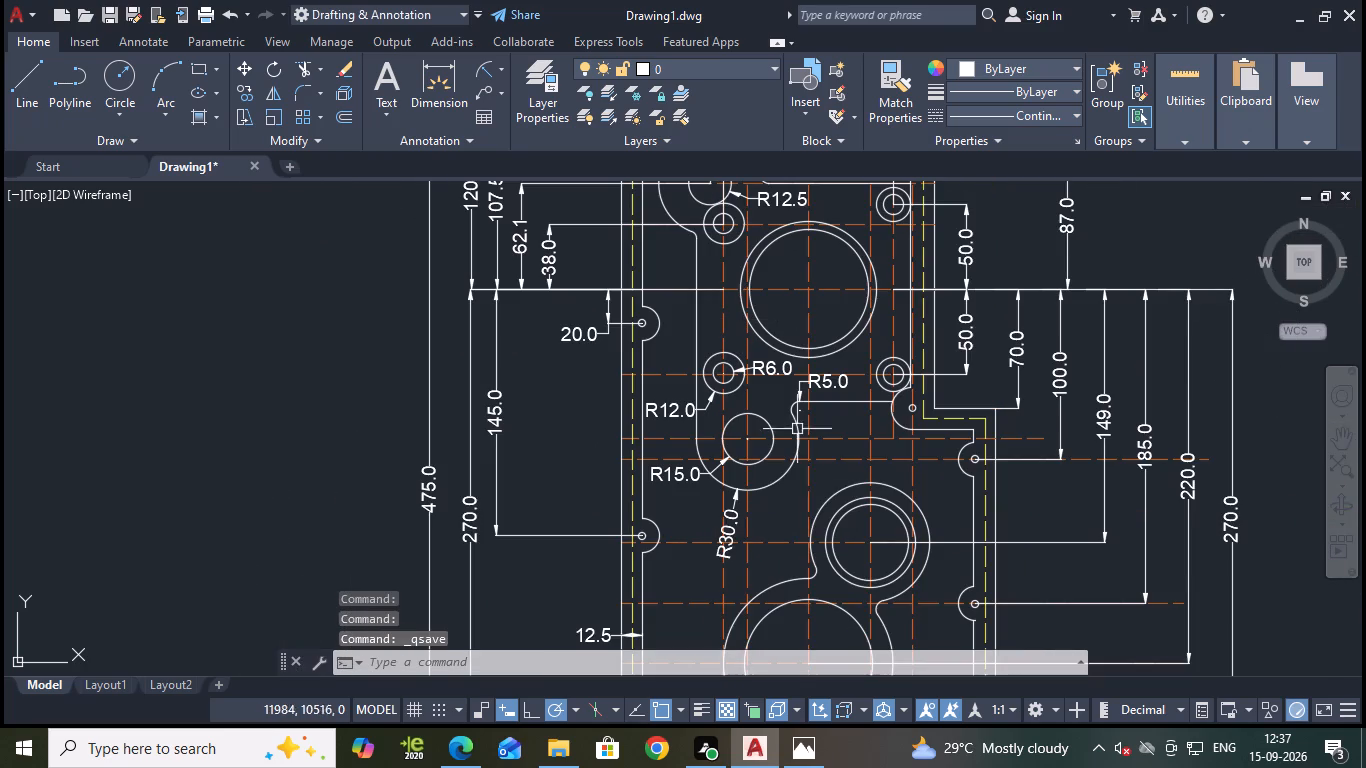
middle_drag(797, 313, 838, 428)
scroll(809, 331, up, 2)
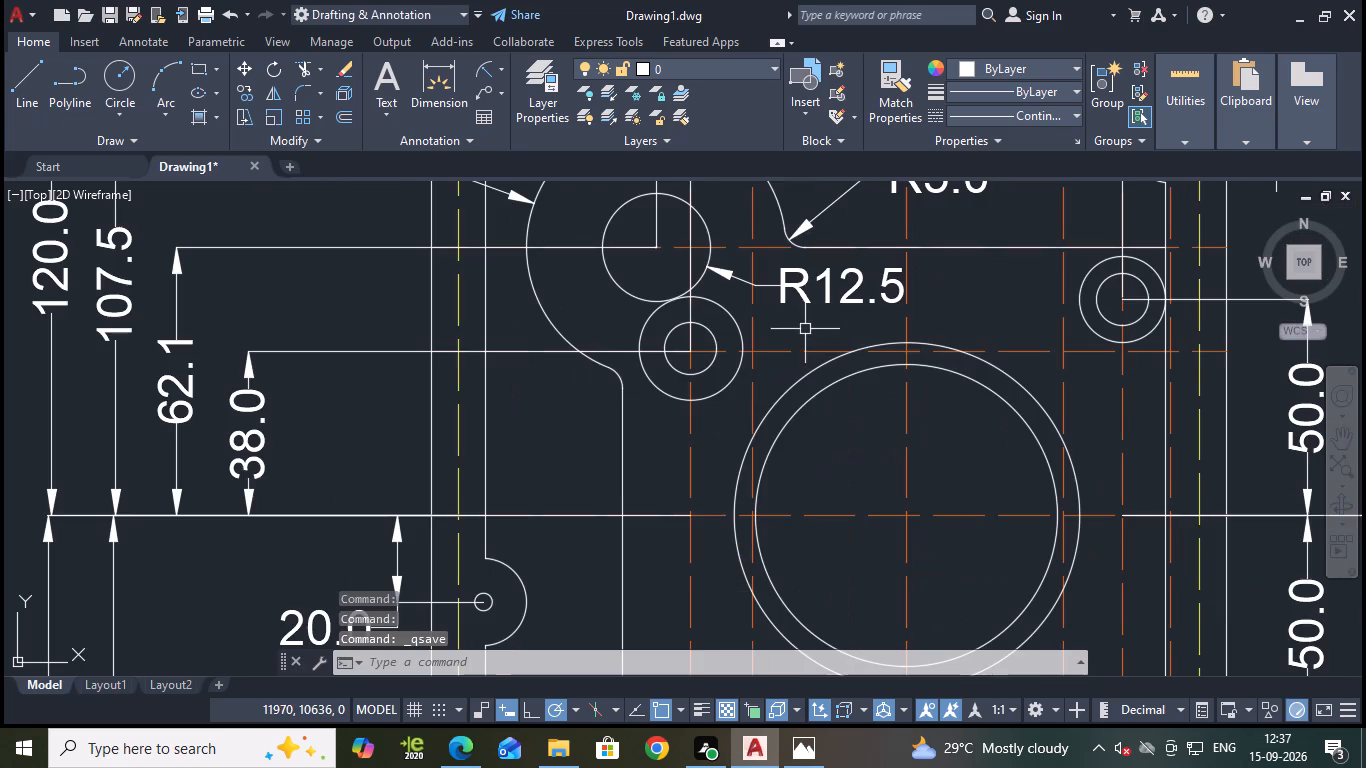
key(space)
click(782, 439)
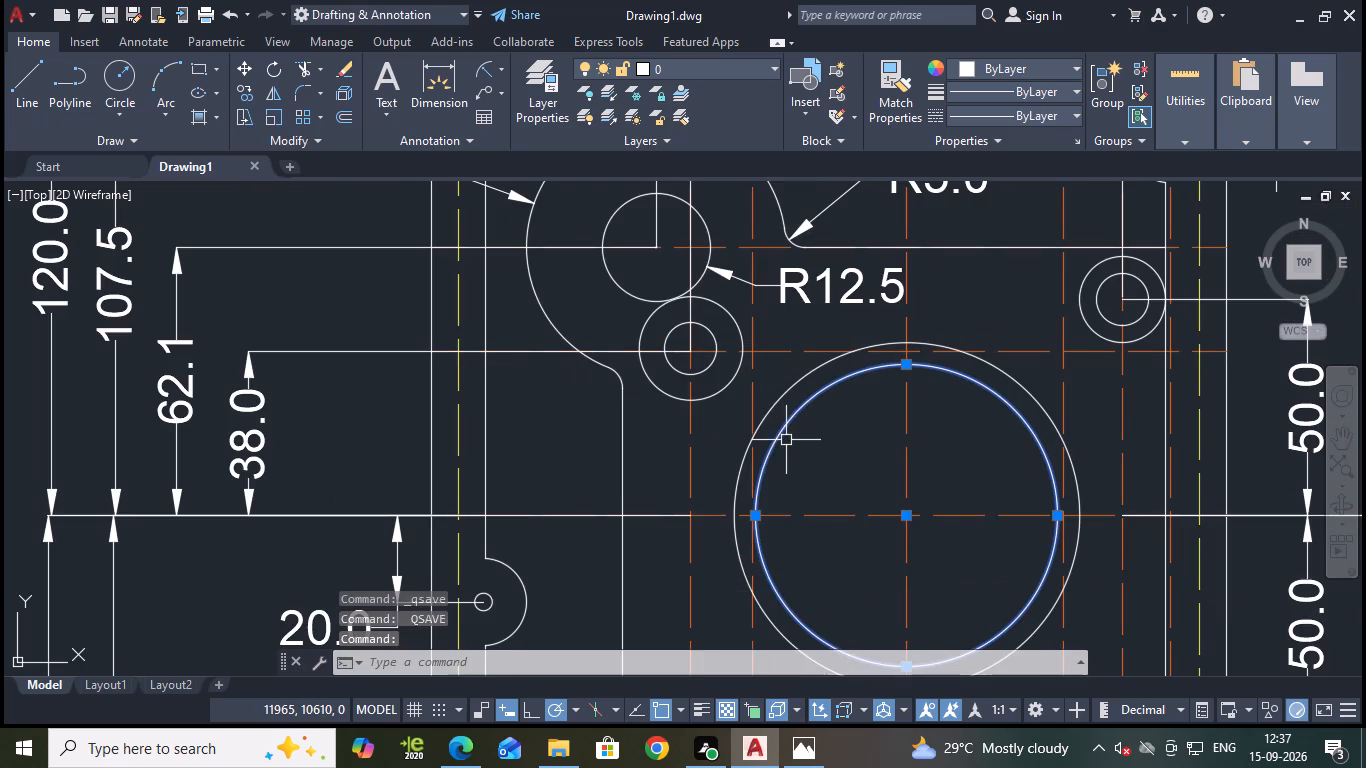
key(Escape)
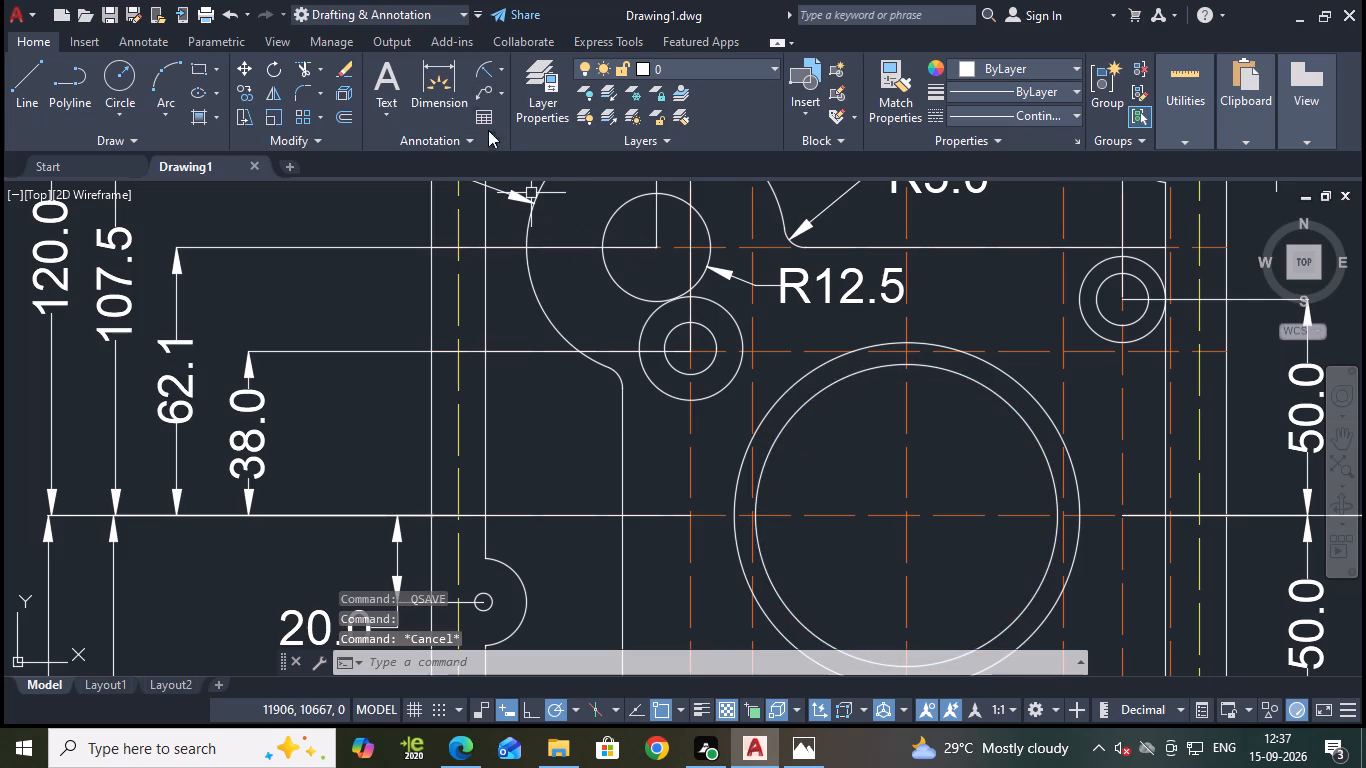
Add a diameter dimension to the inner circle of the large central bore, with its text slanted inside the circle.
click(501, 63)
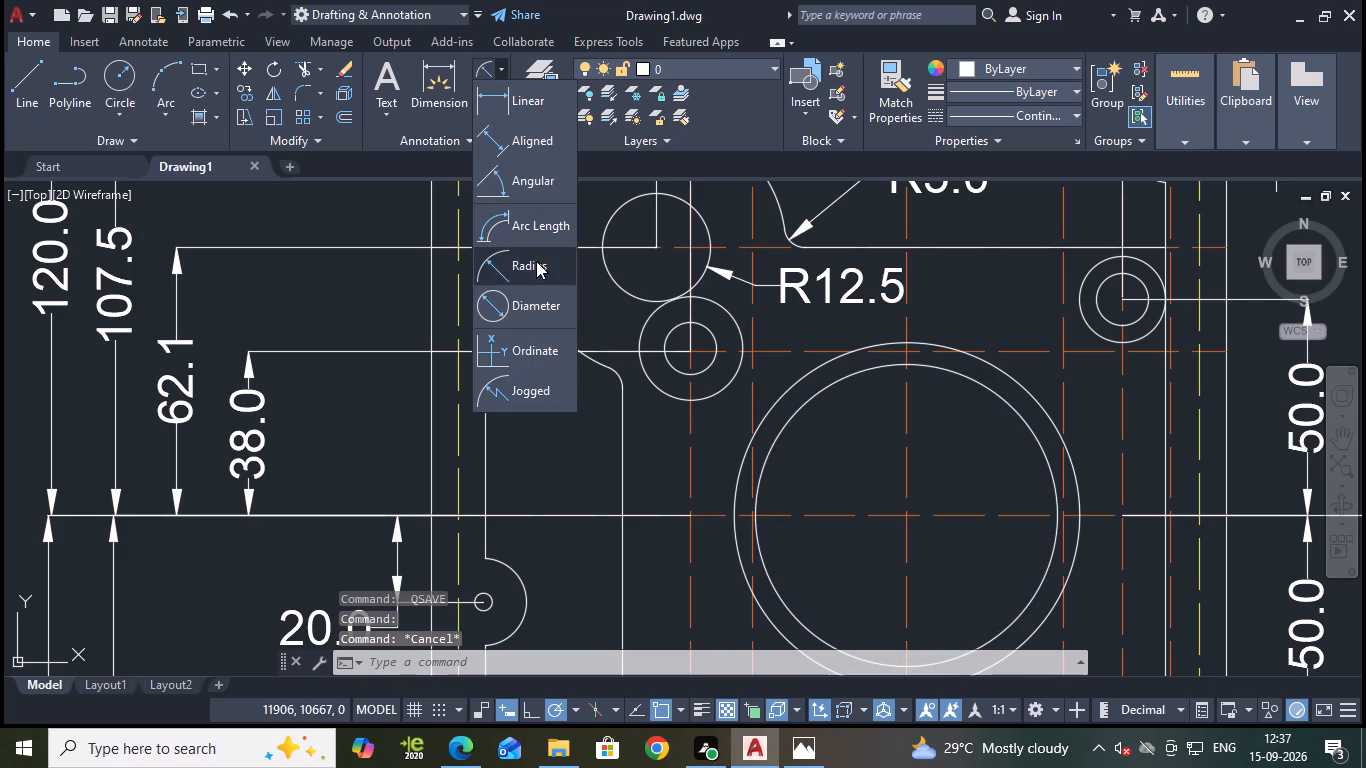
click(538, 302)
click(802, 401)
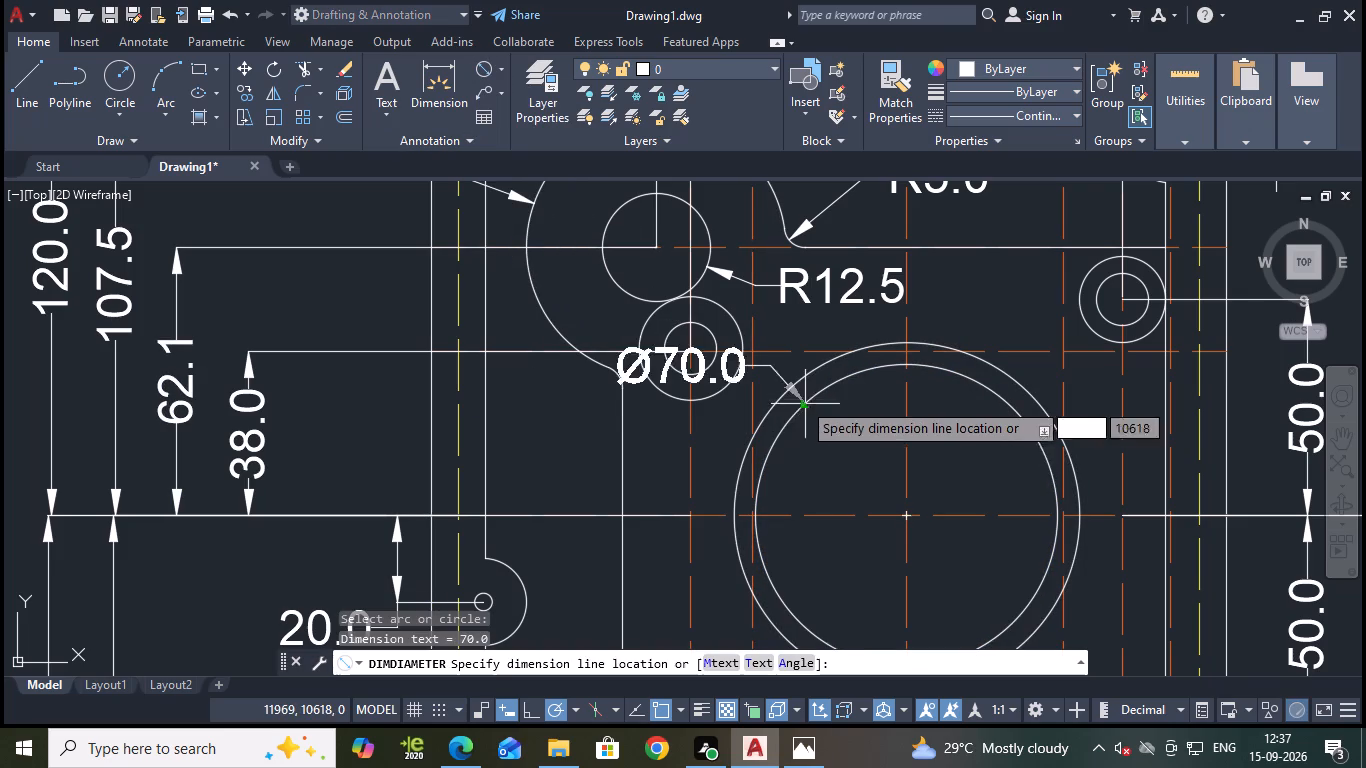
click(829, 435)
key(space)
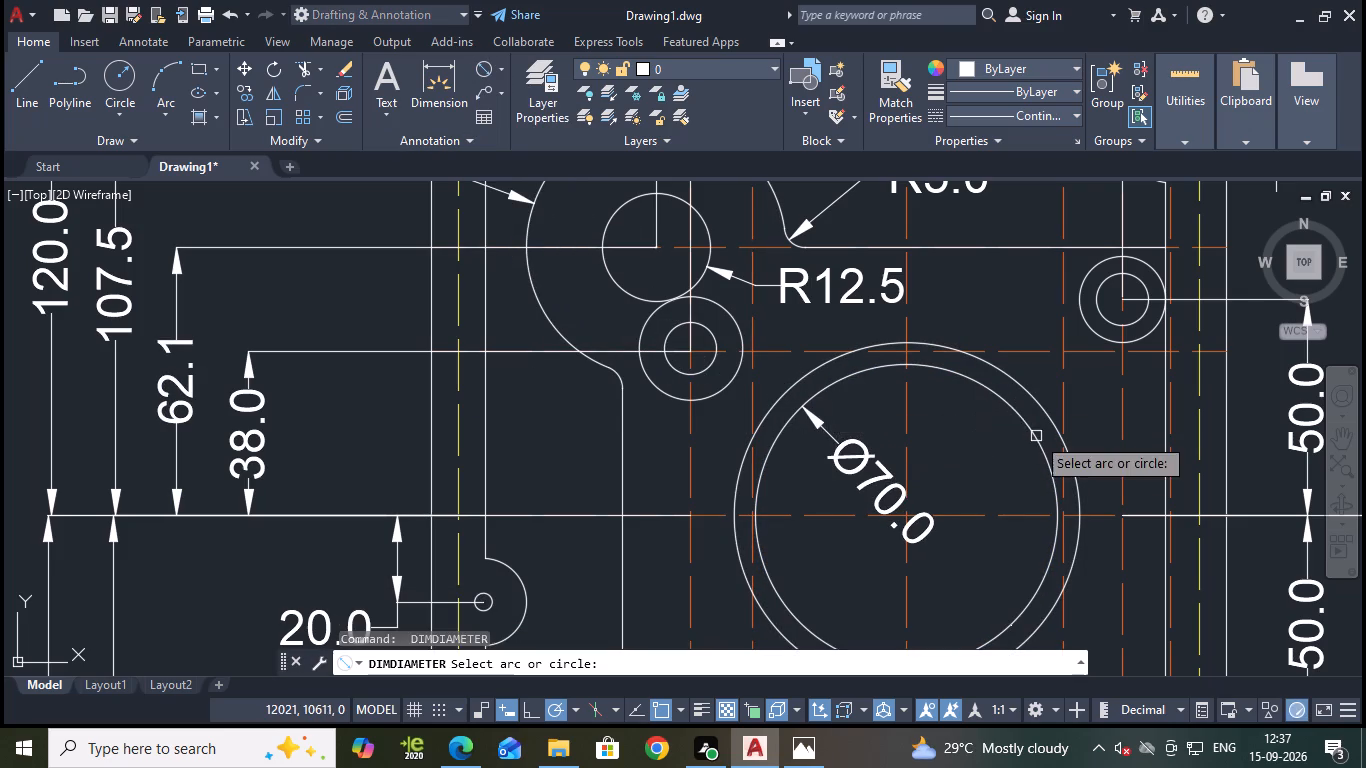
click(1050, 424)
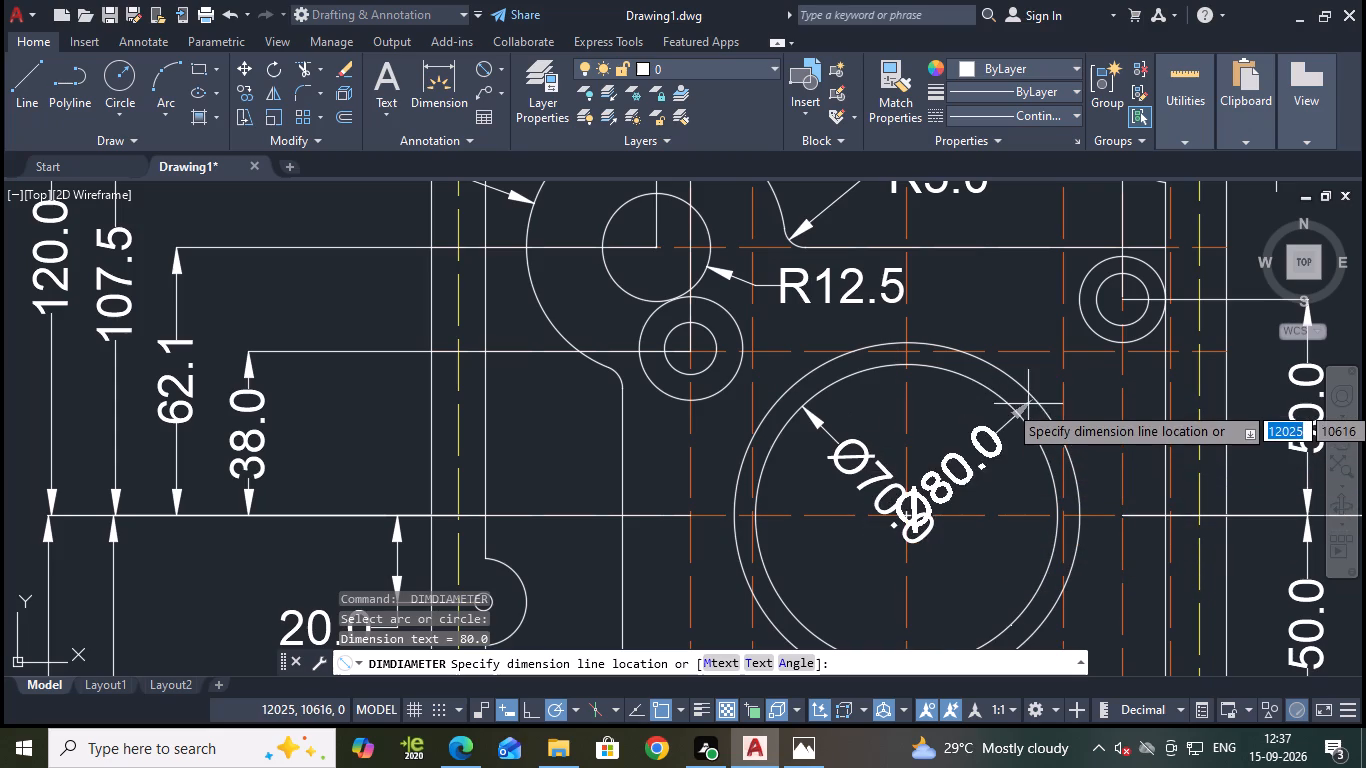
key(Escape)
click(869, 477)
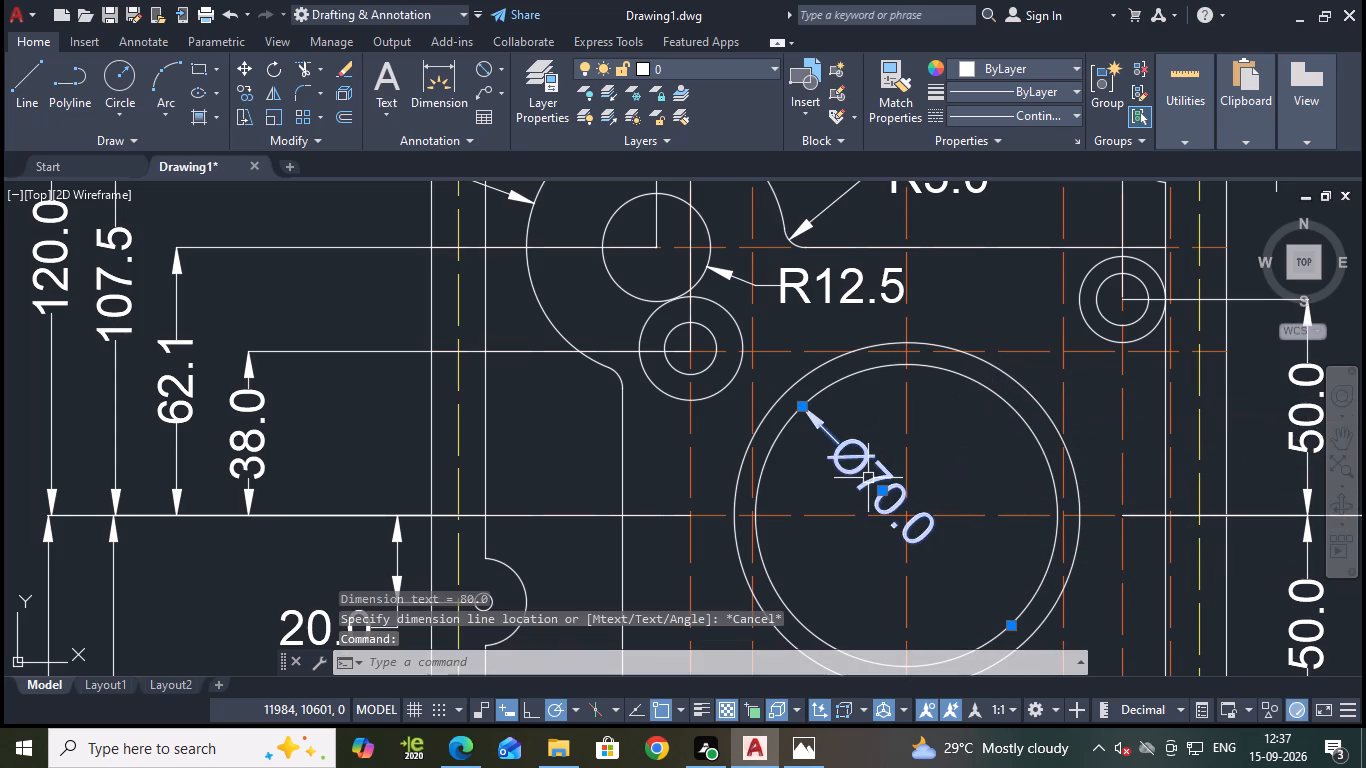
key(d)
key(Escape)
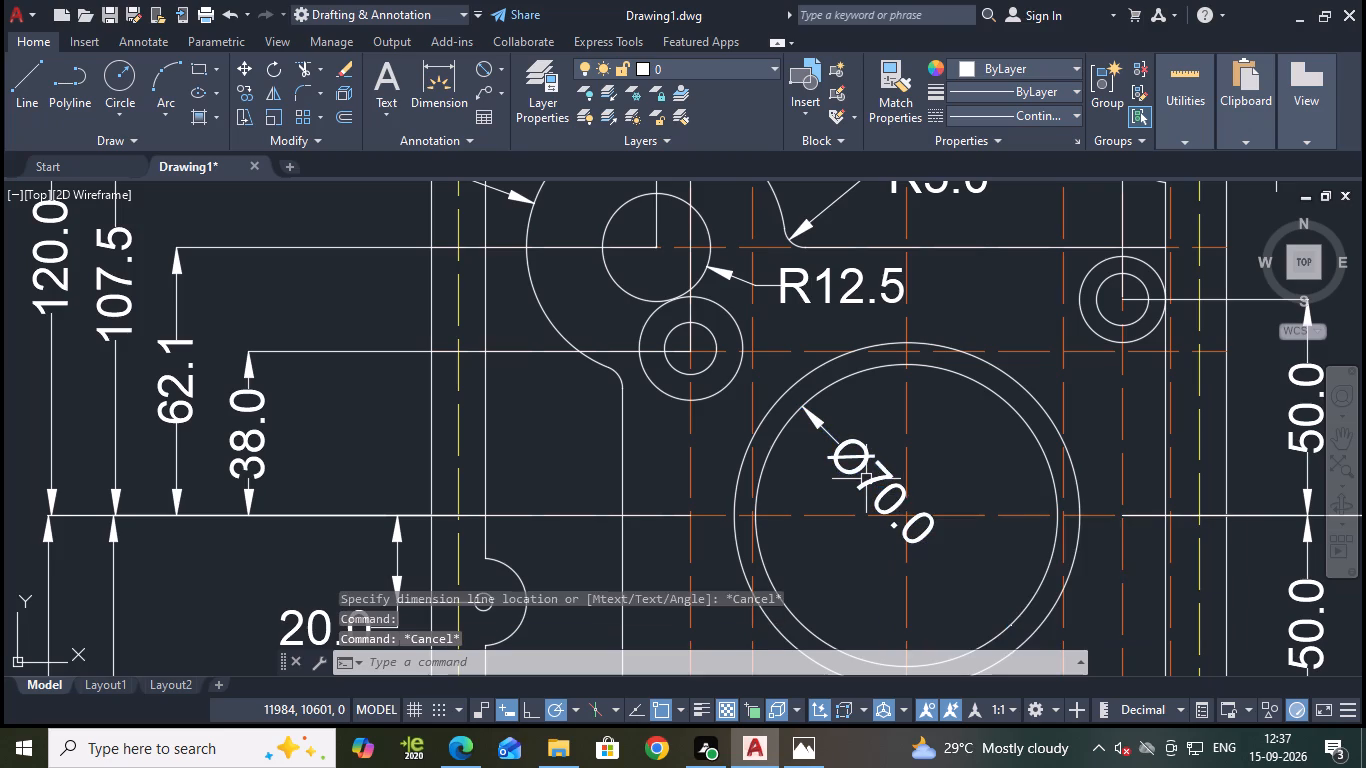
Erase the diameter dimension from the inner circle of the large central bore.
click(866, 478)
key(e)
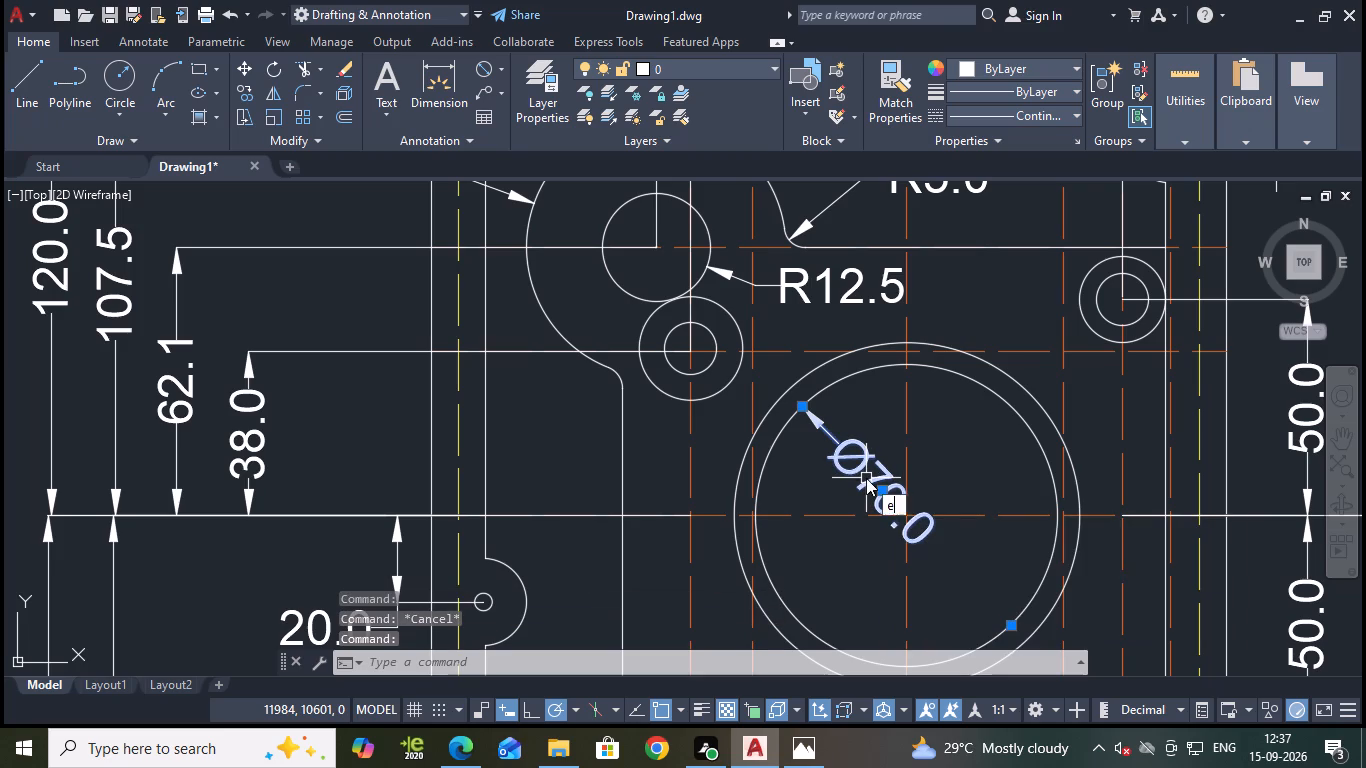
key(Return)
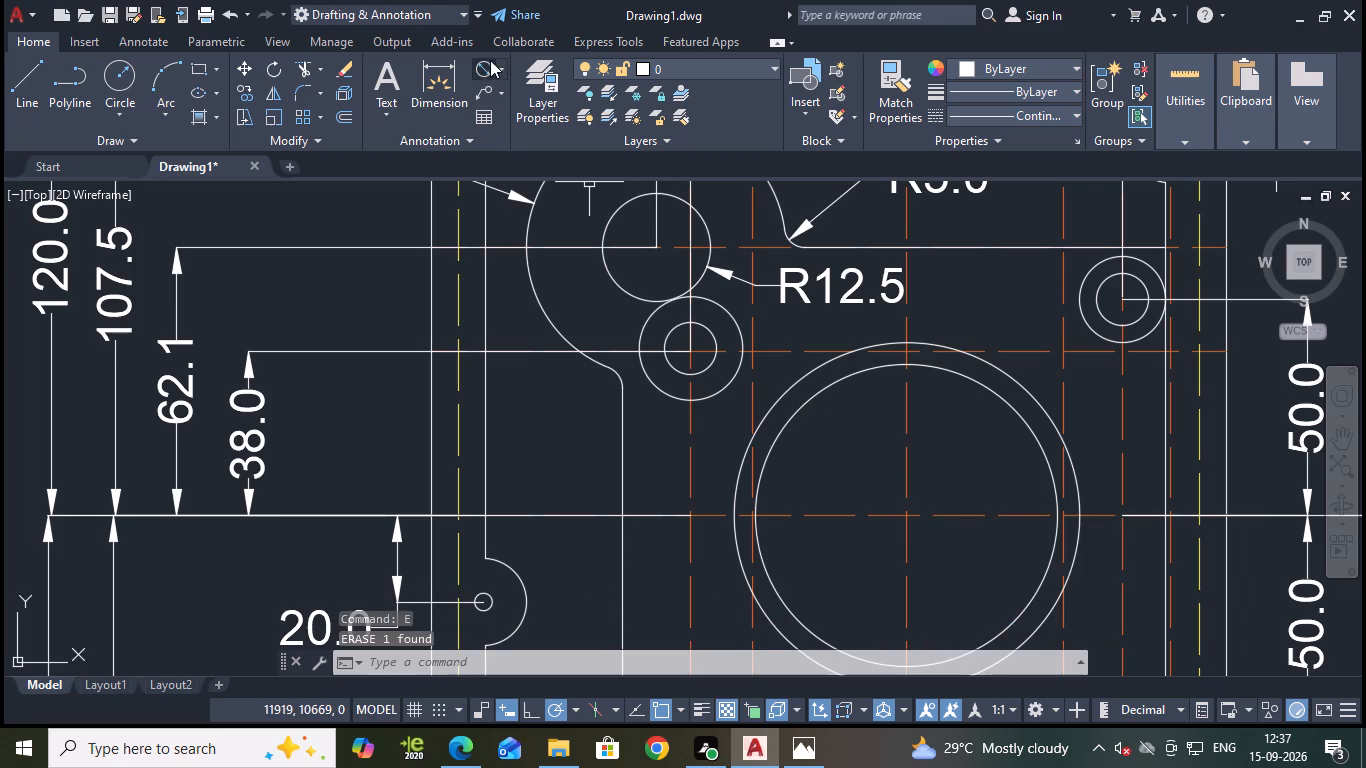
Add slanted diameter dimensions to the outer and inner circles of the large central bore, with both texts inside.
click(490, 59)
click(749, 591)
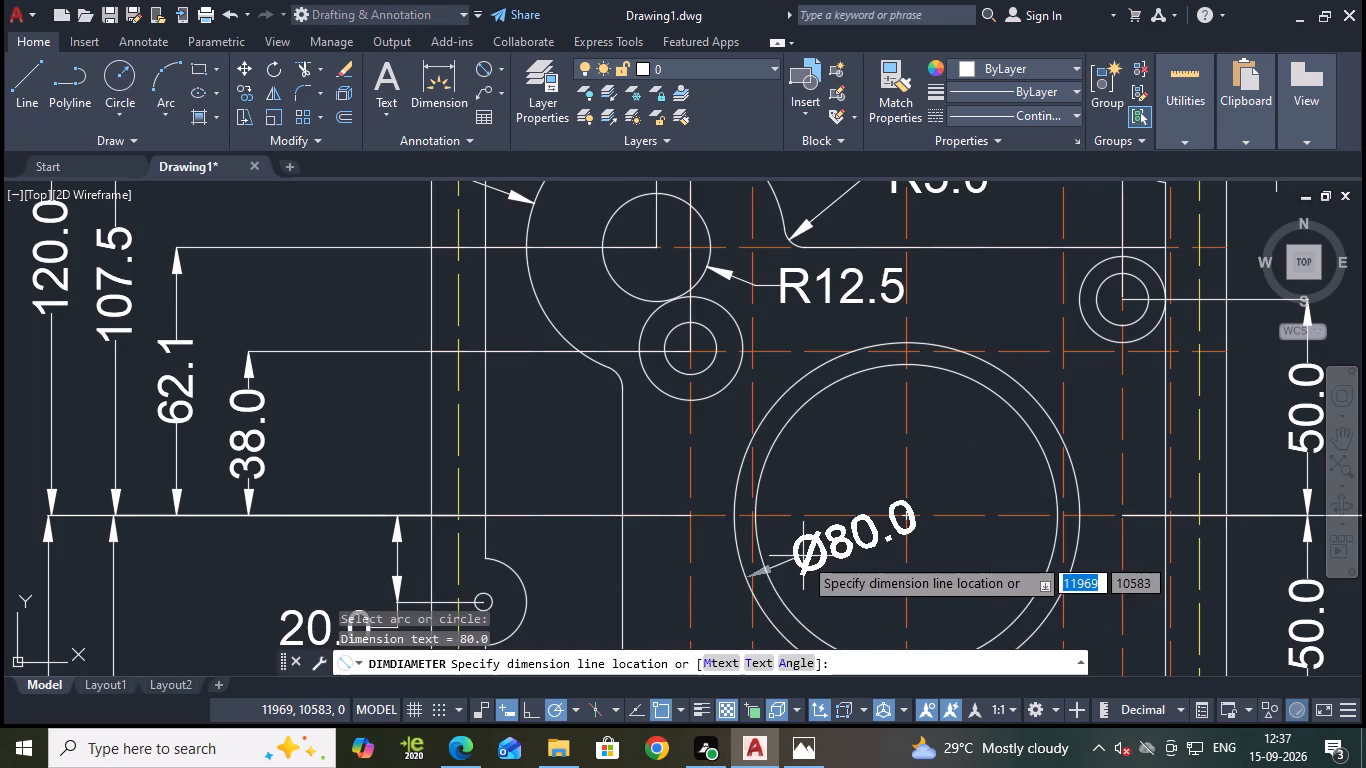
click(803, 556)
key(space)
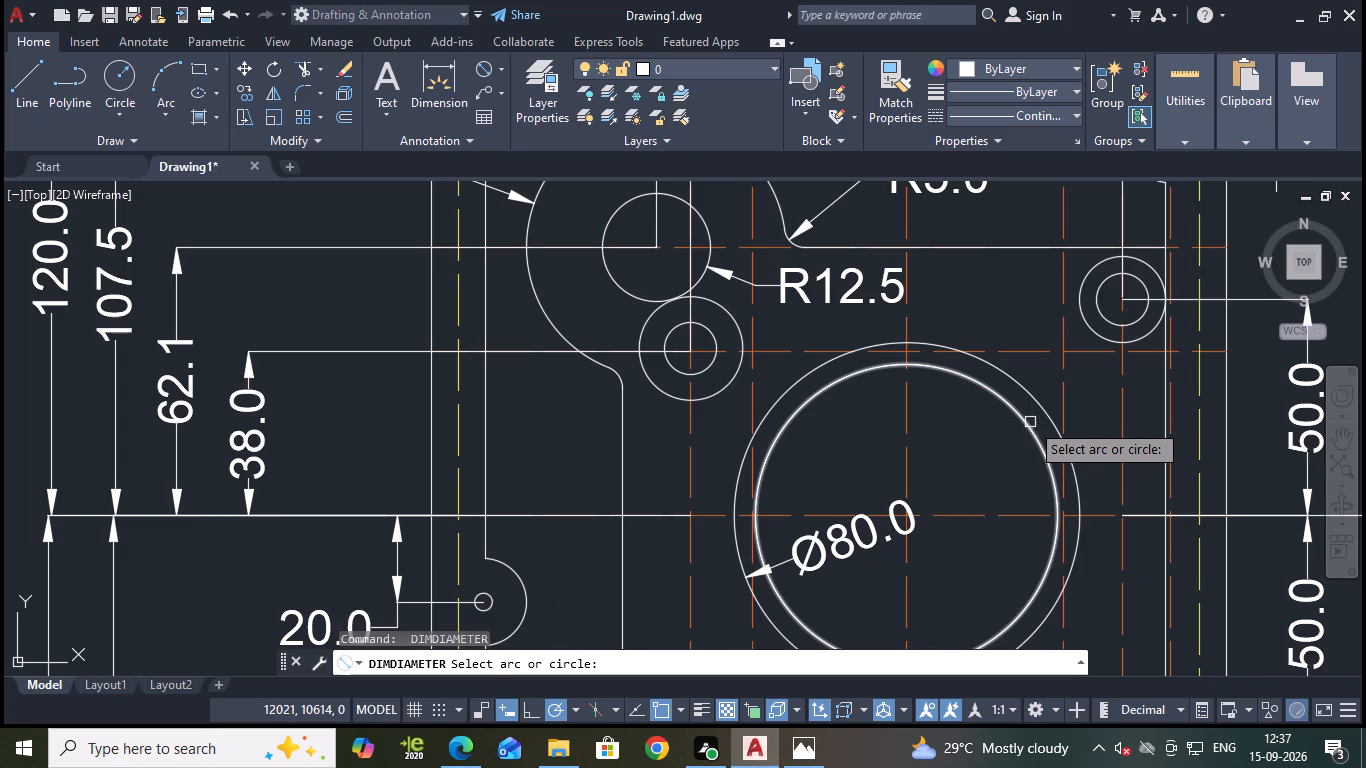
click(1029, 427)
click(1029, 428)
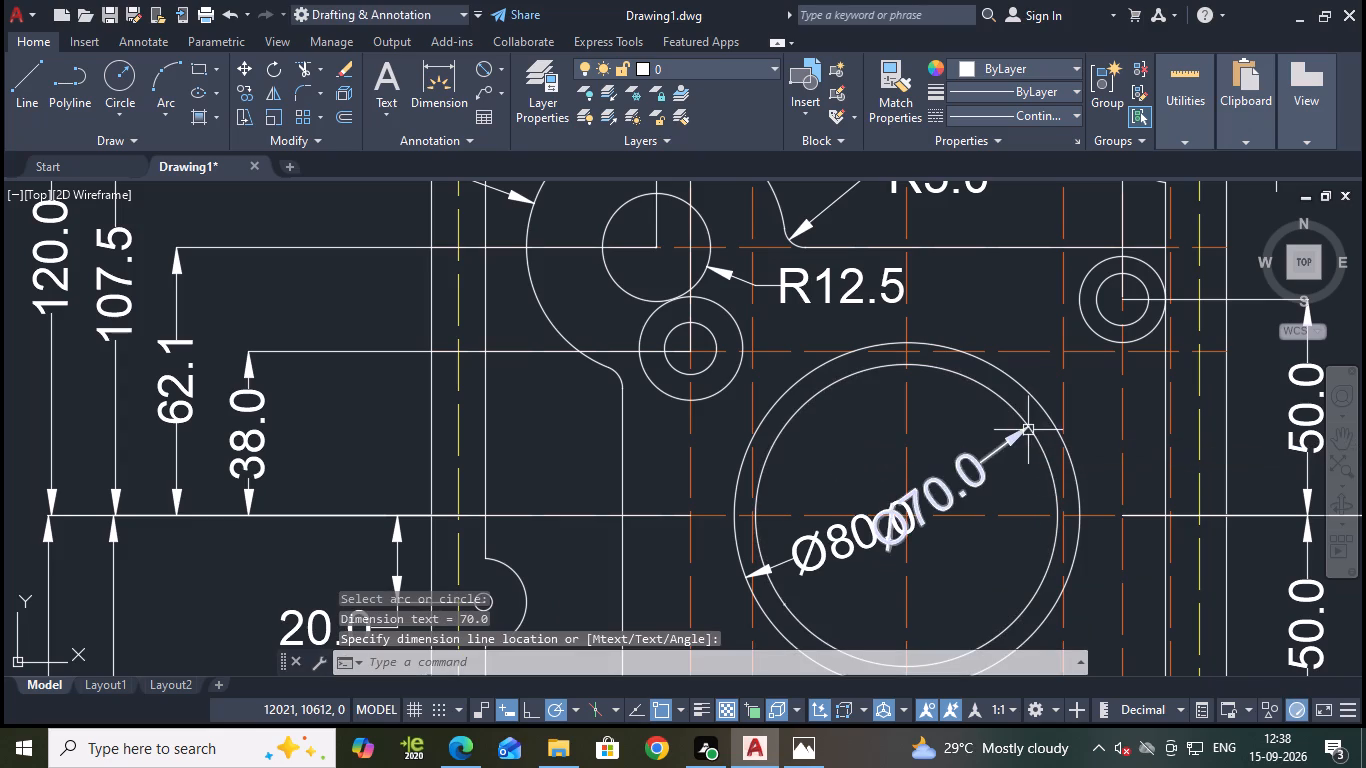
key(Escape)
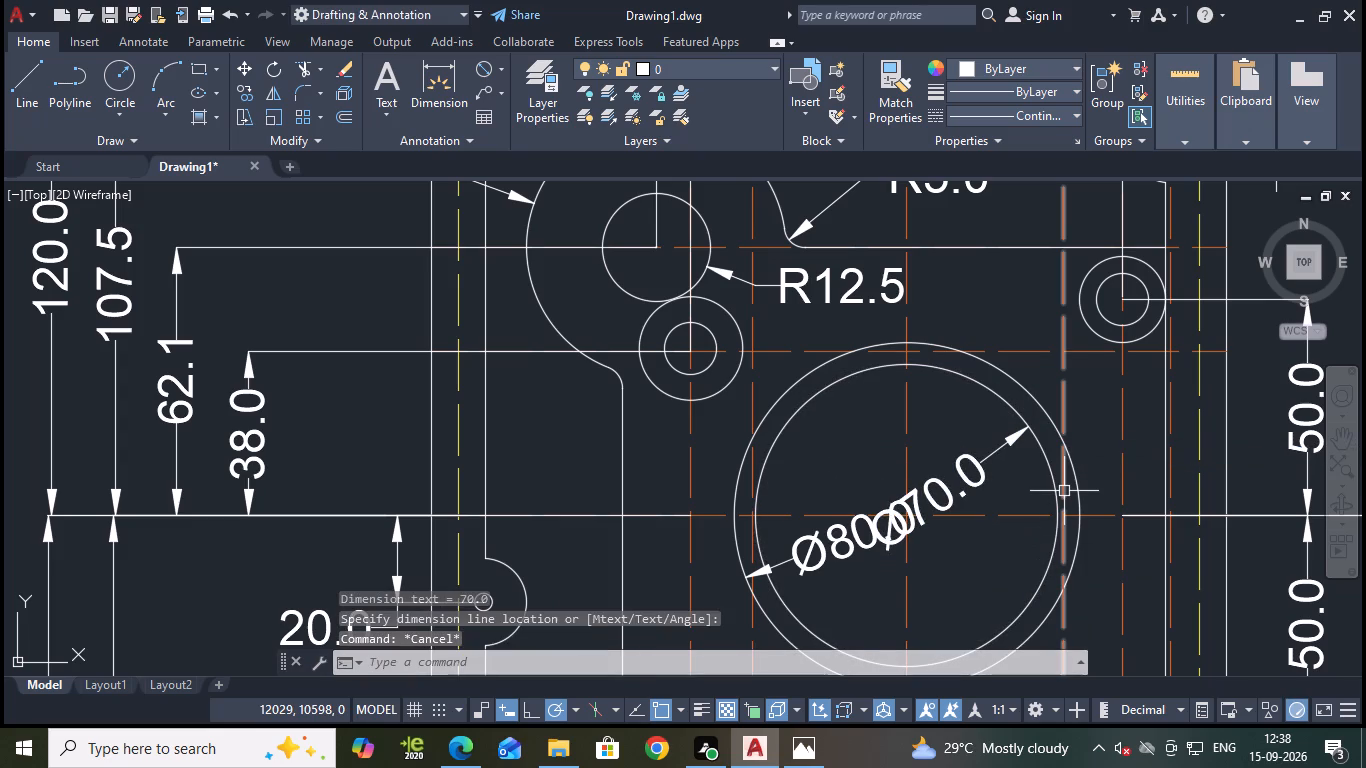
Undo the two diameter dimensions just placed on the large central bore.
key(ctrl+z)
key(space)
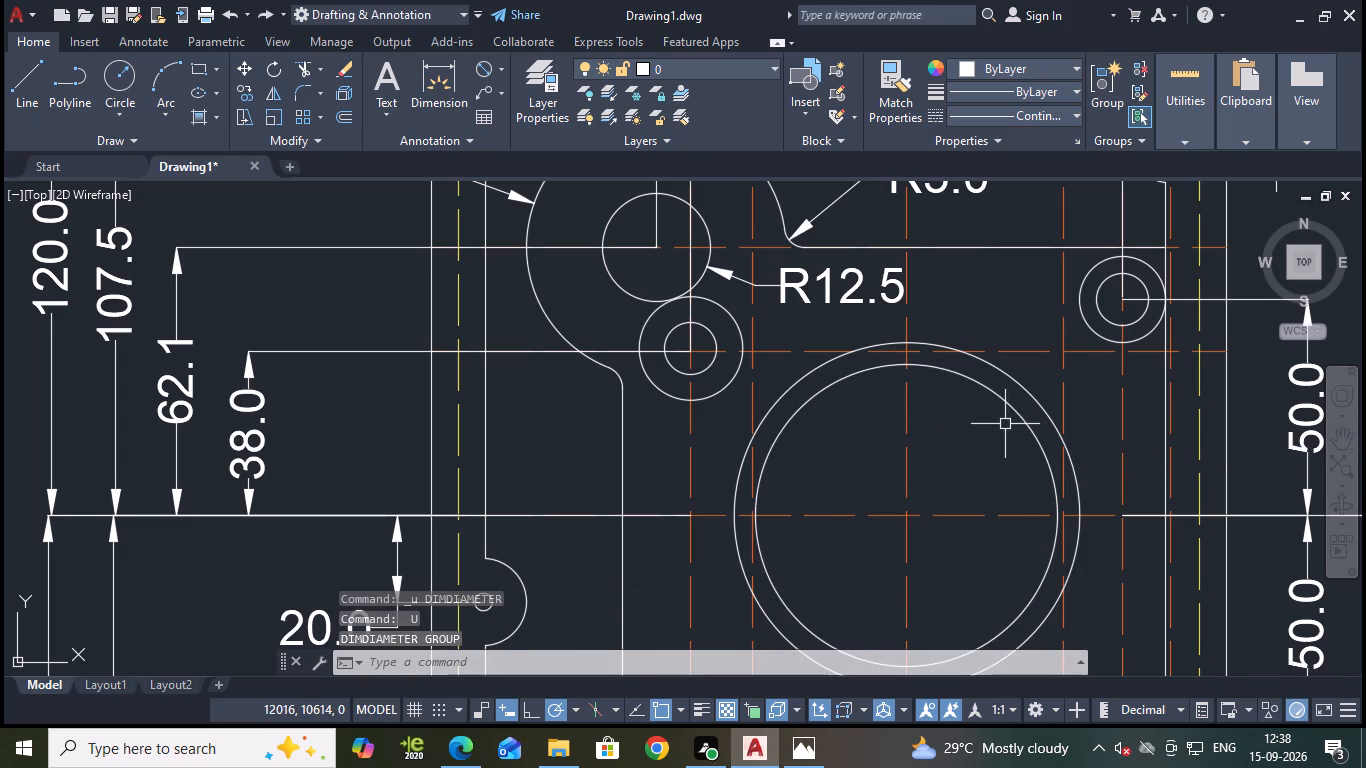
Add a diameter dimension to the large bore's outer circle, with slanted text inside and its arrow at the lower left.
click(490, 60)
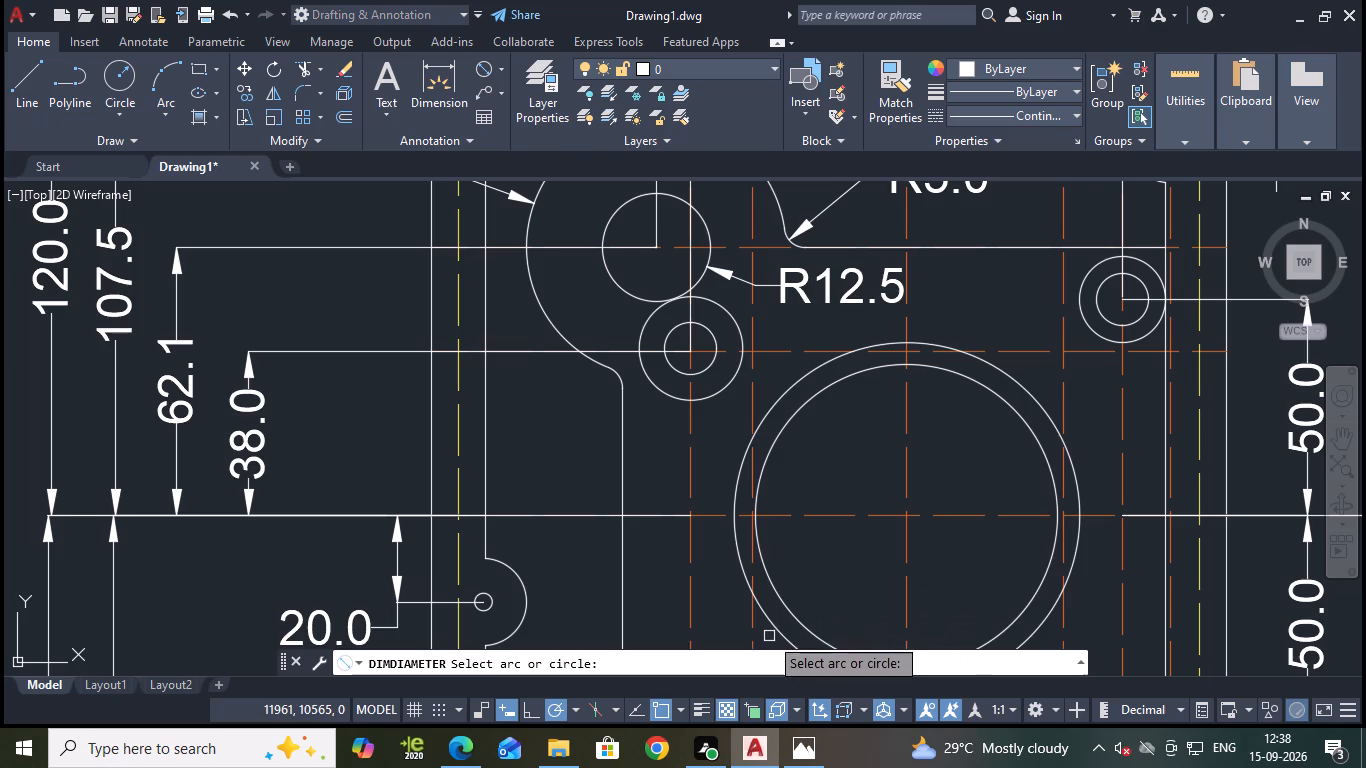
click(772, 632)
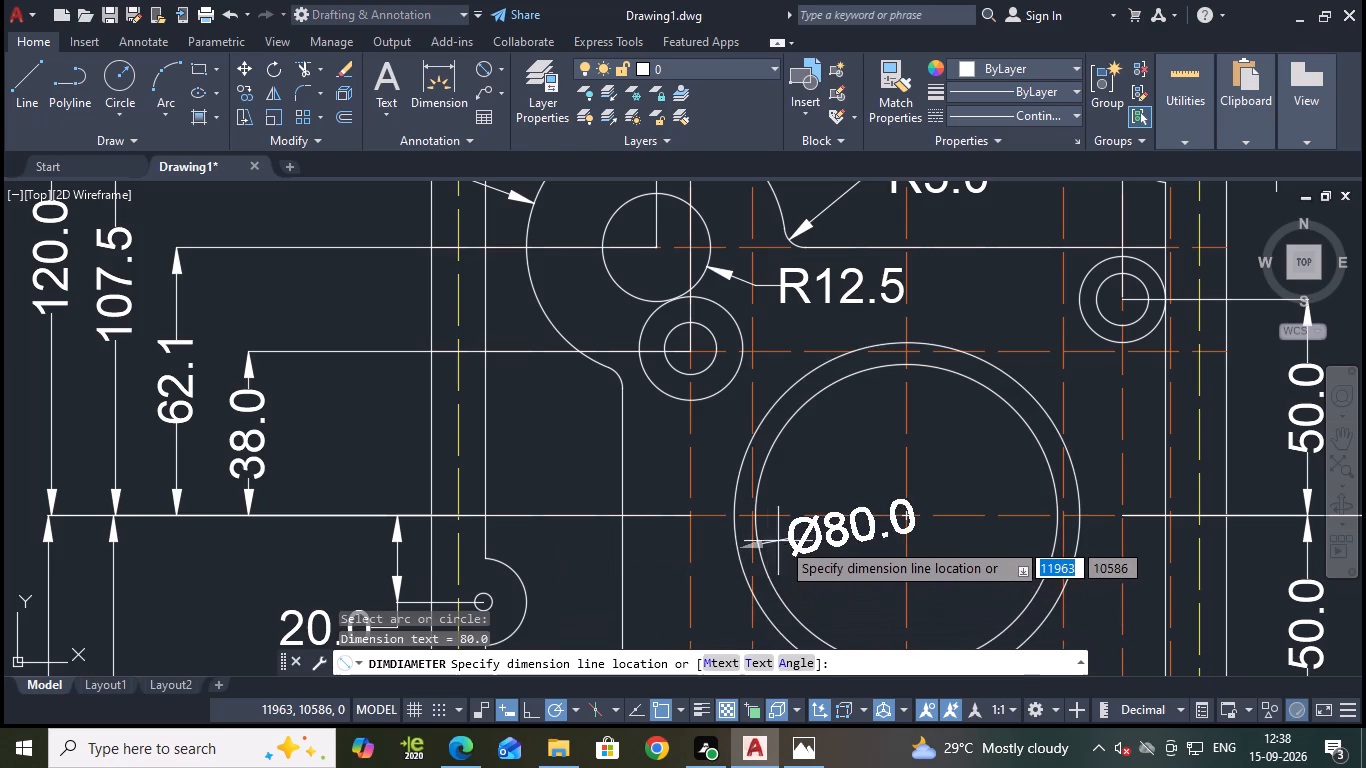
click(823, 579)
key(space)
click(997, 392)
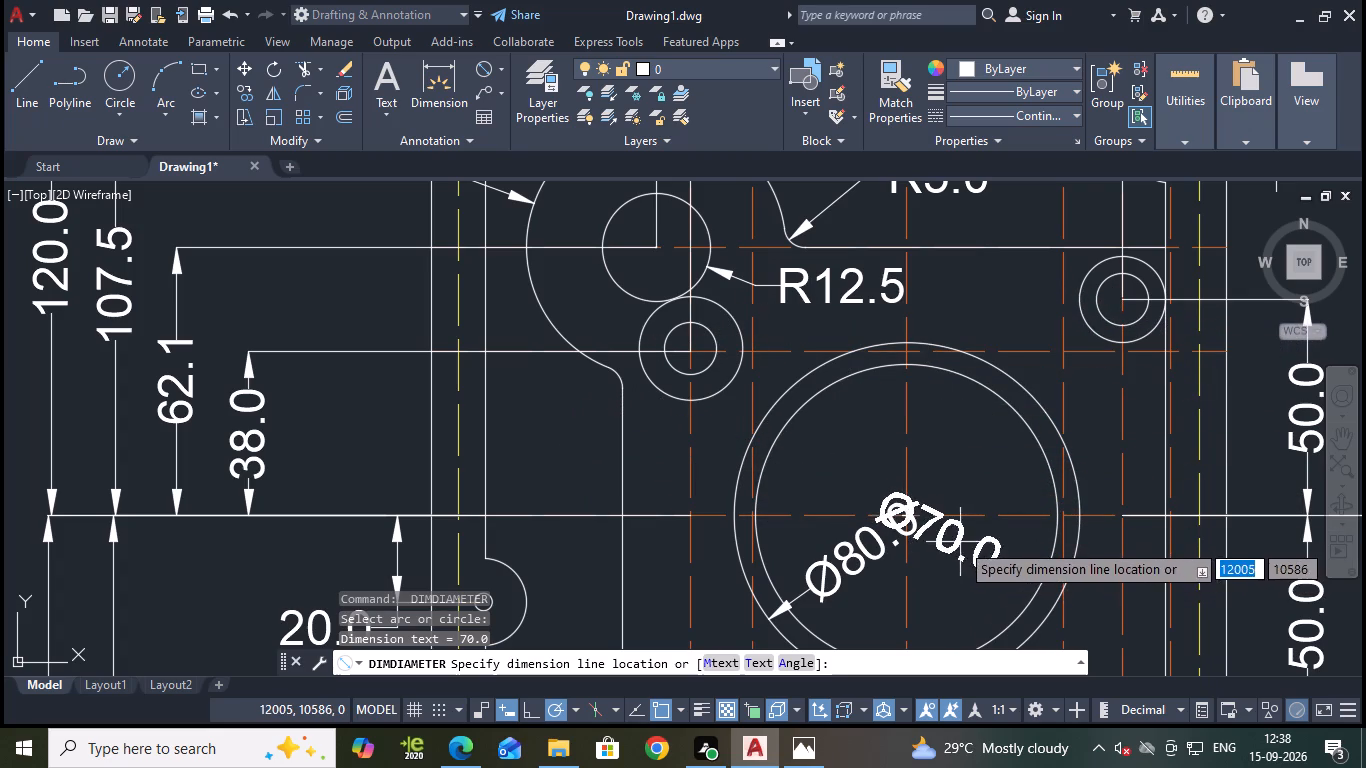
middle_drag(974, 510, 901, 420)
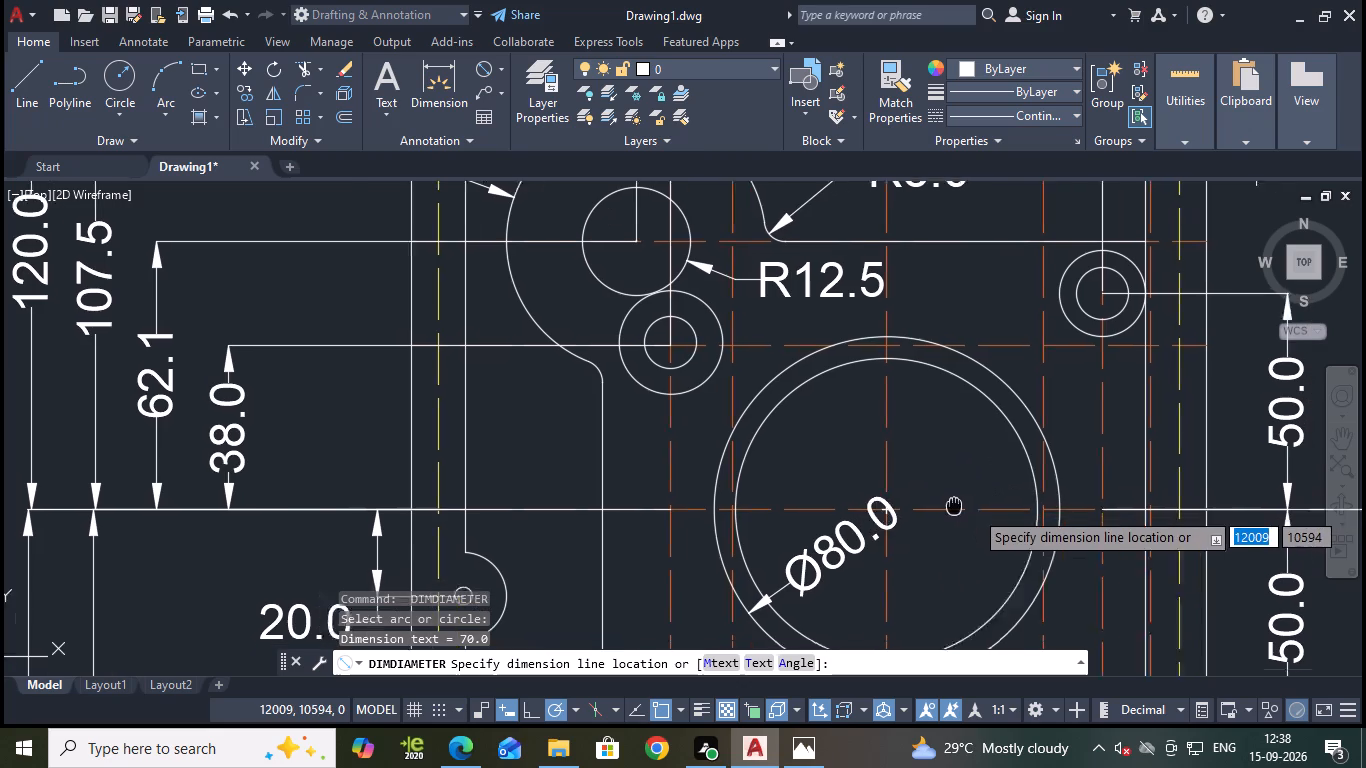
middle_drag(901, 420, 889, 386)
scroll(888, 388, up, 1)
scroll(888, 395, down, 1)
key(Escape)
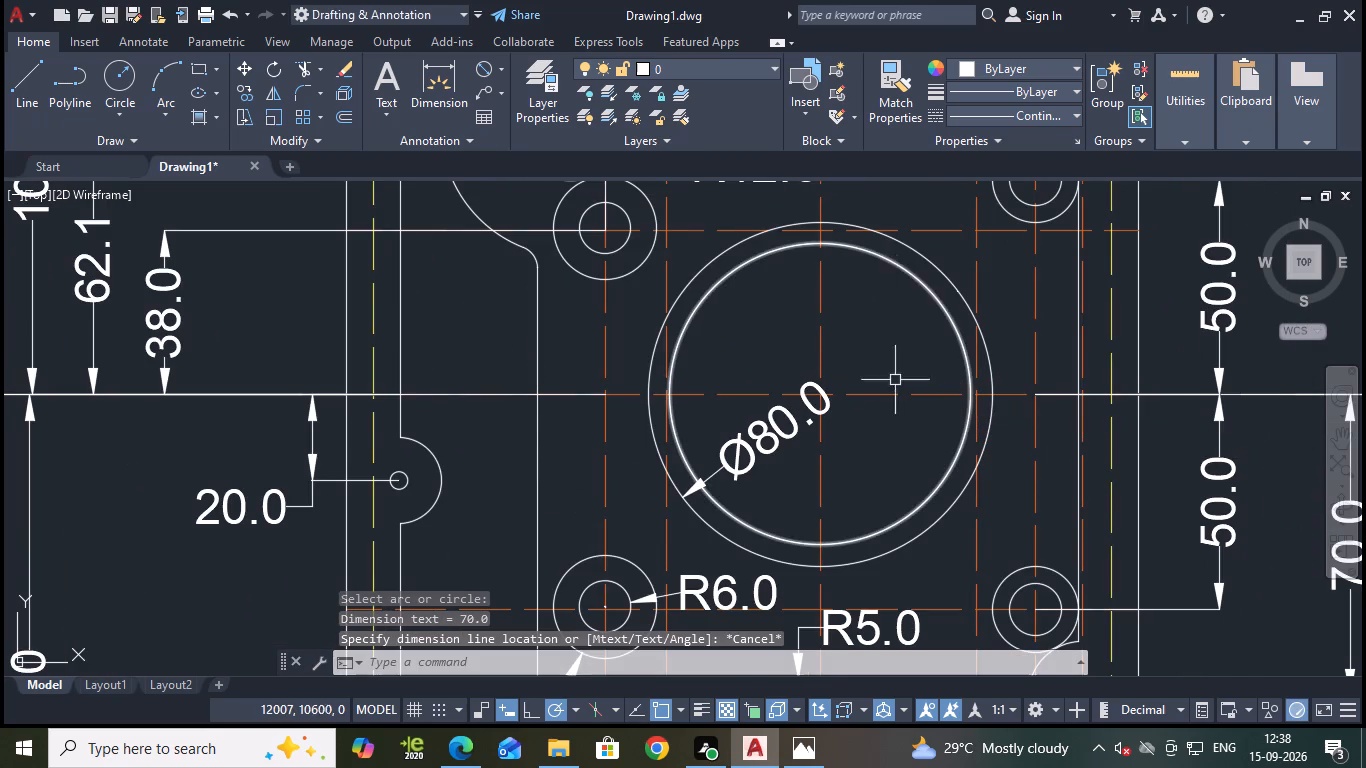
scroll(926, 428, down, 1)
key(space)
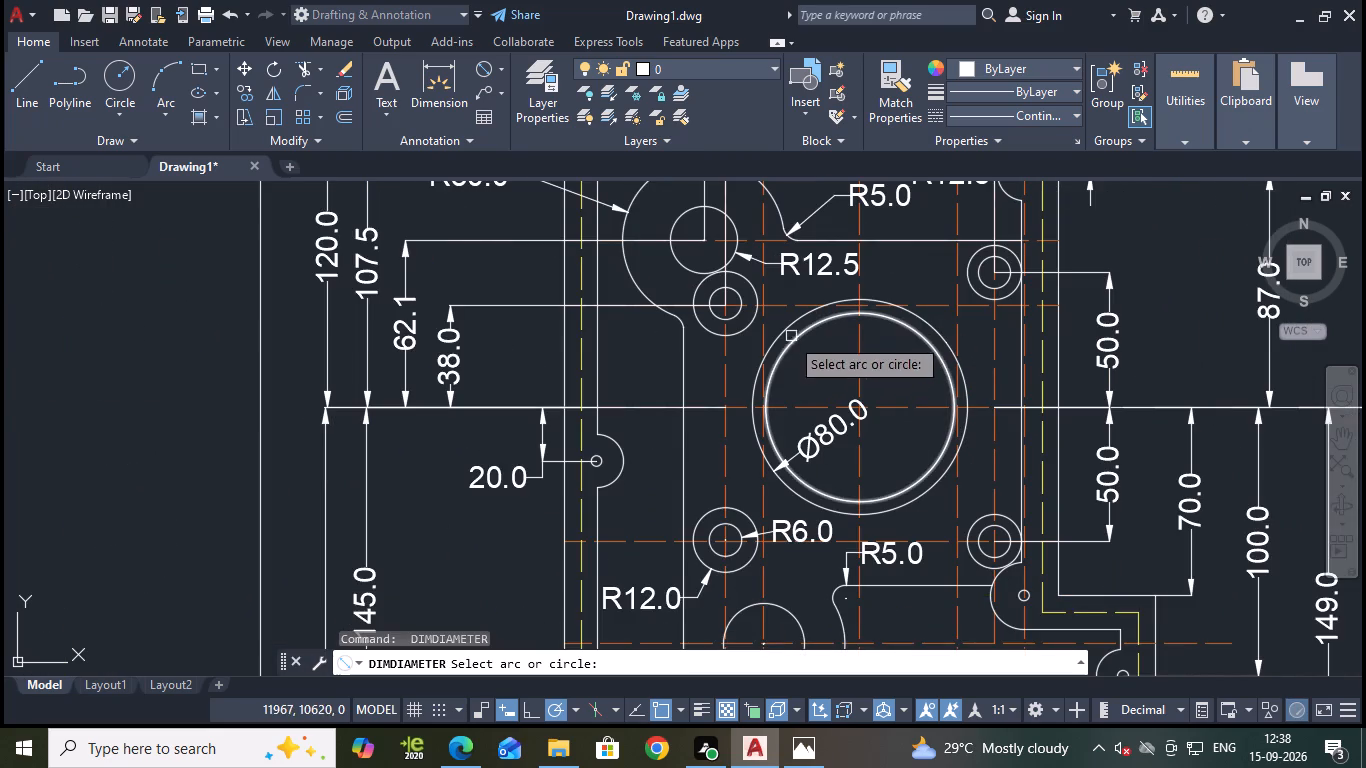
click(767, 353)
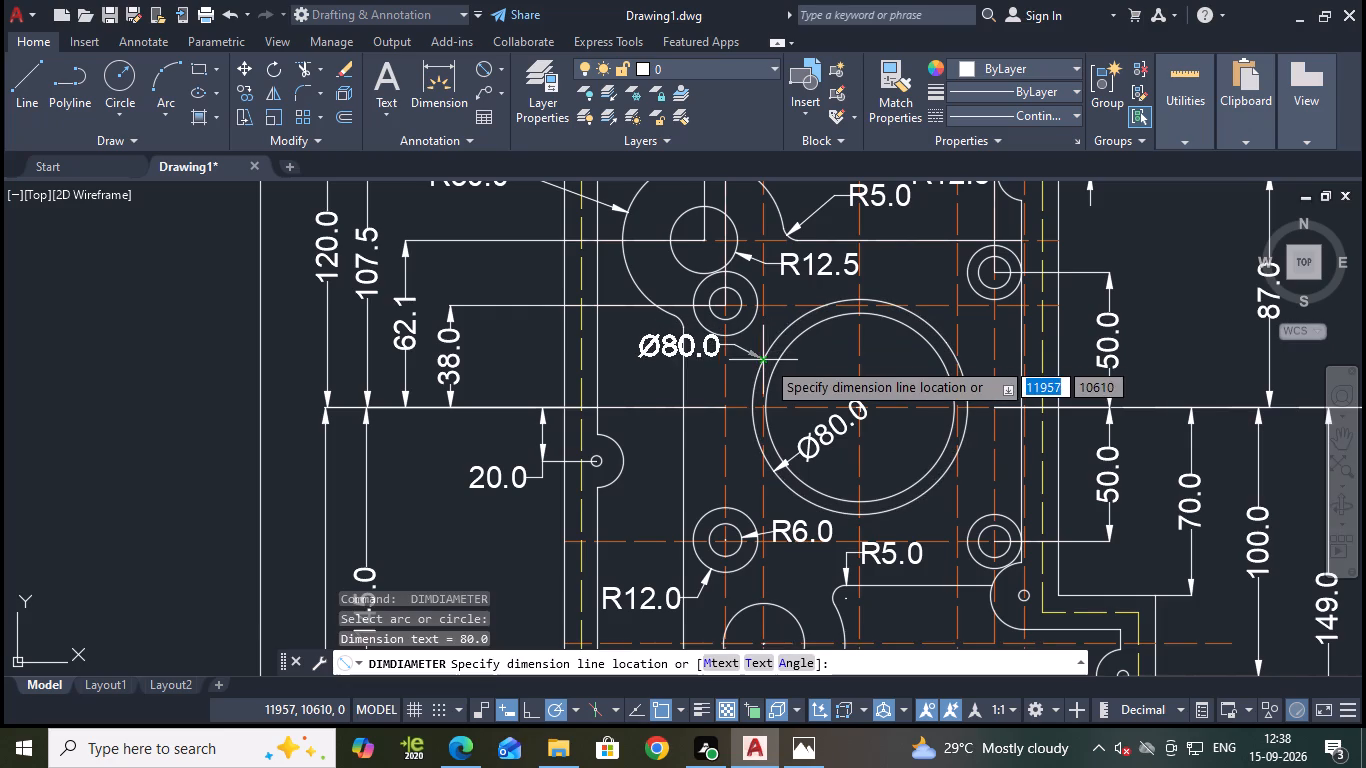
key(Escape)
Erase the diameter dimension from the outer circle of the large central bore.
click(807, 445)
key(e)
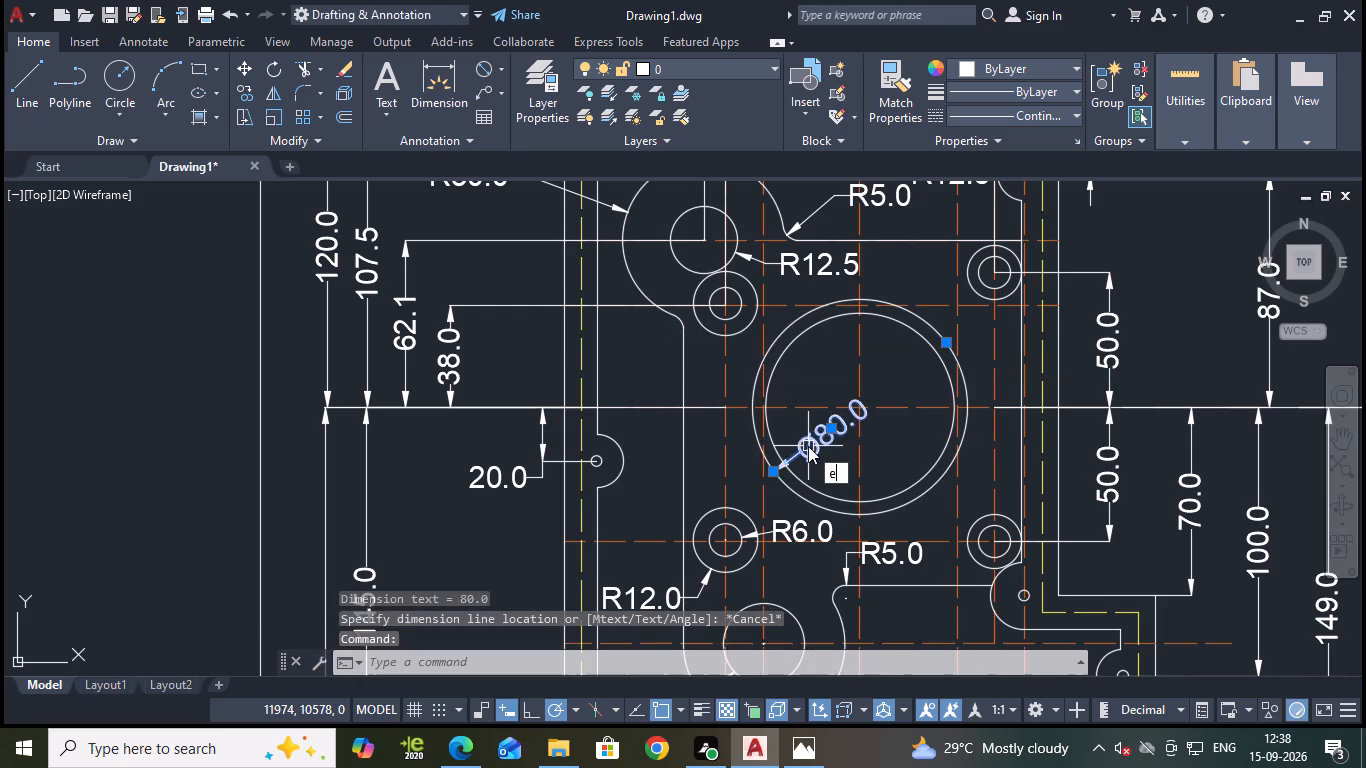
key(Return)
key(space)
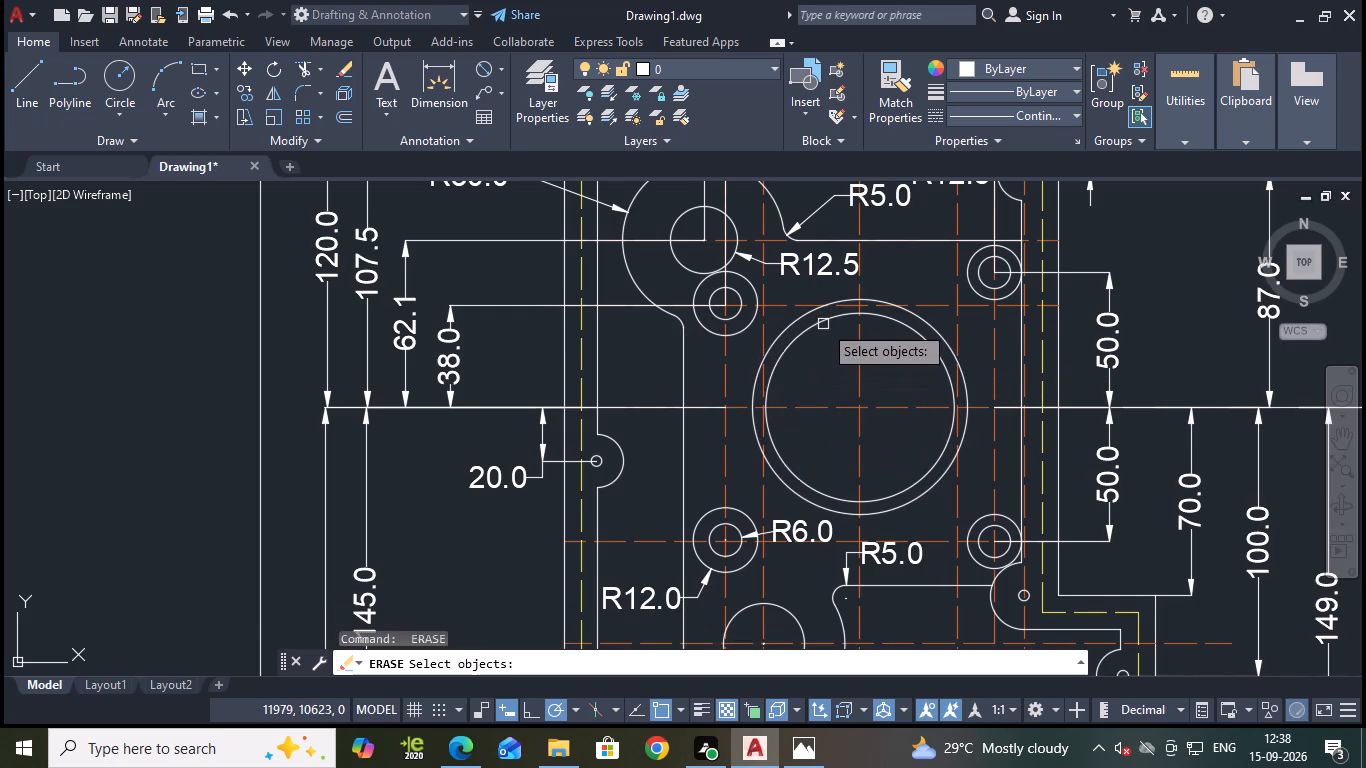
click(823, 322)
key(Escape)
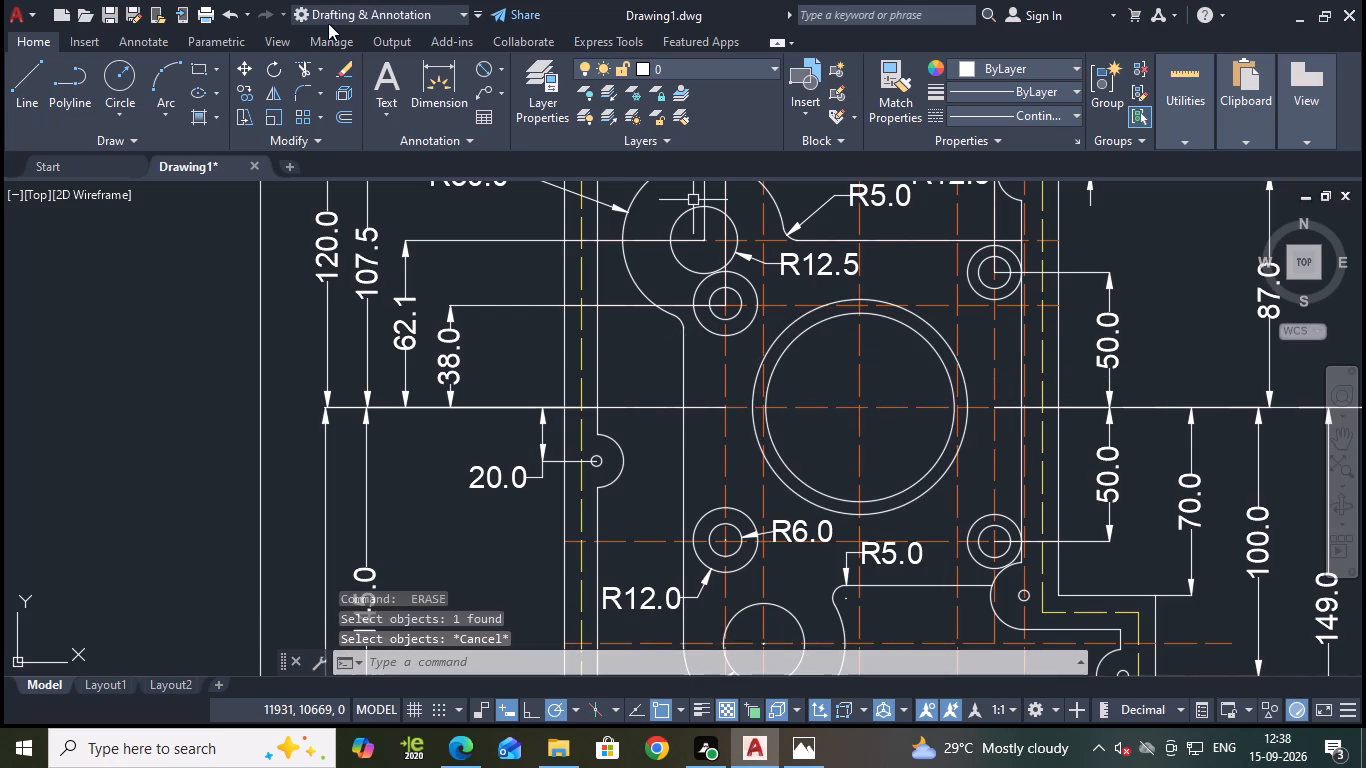
Add a diameter dimension to the large bore's inner circle, with slightly slanted text inside and its arrow at the upper right.
click(484, 70)
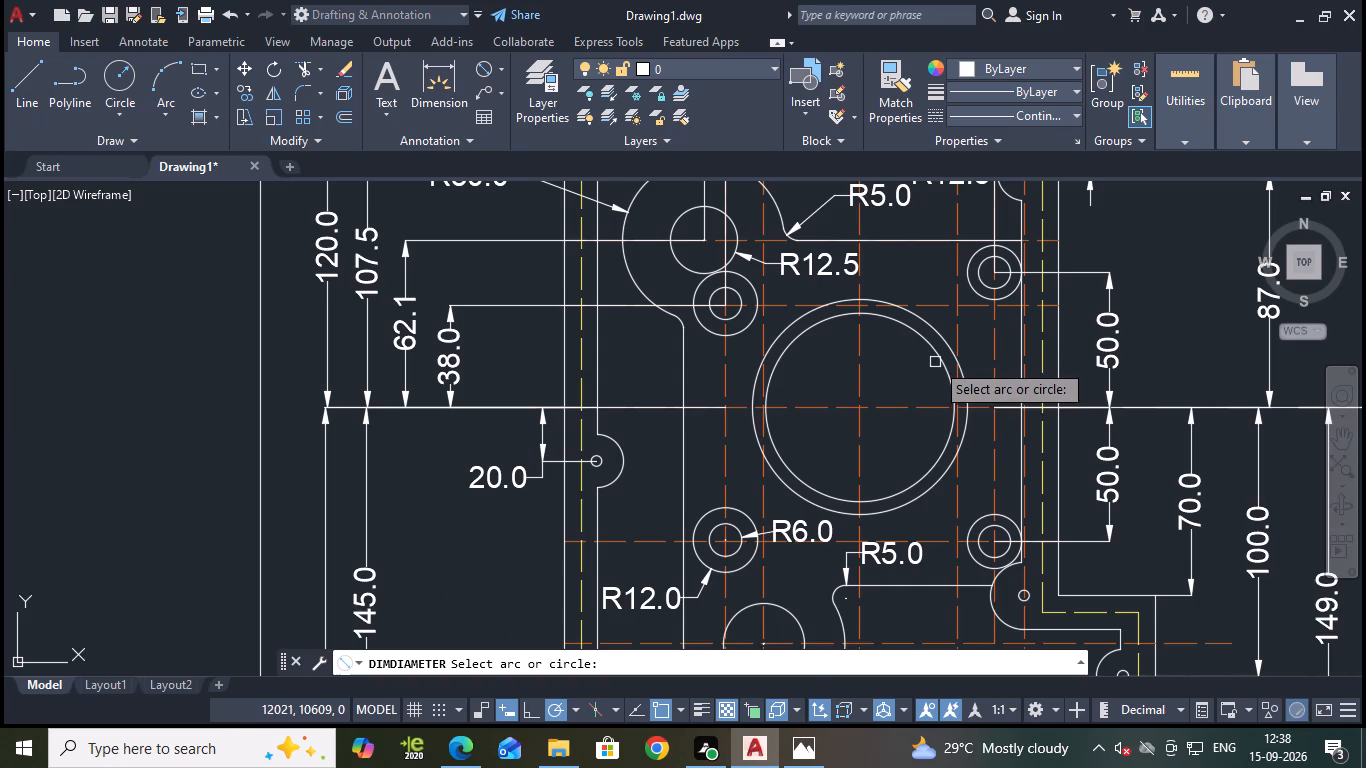
click(936, 361)
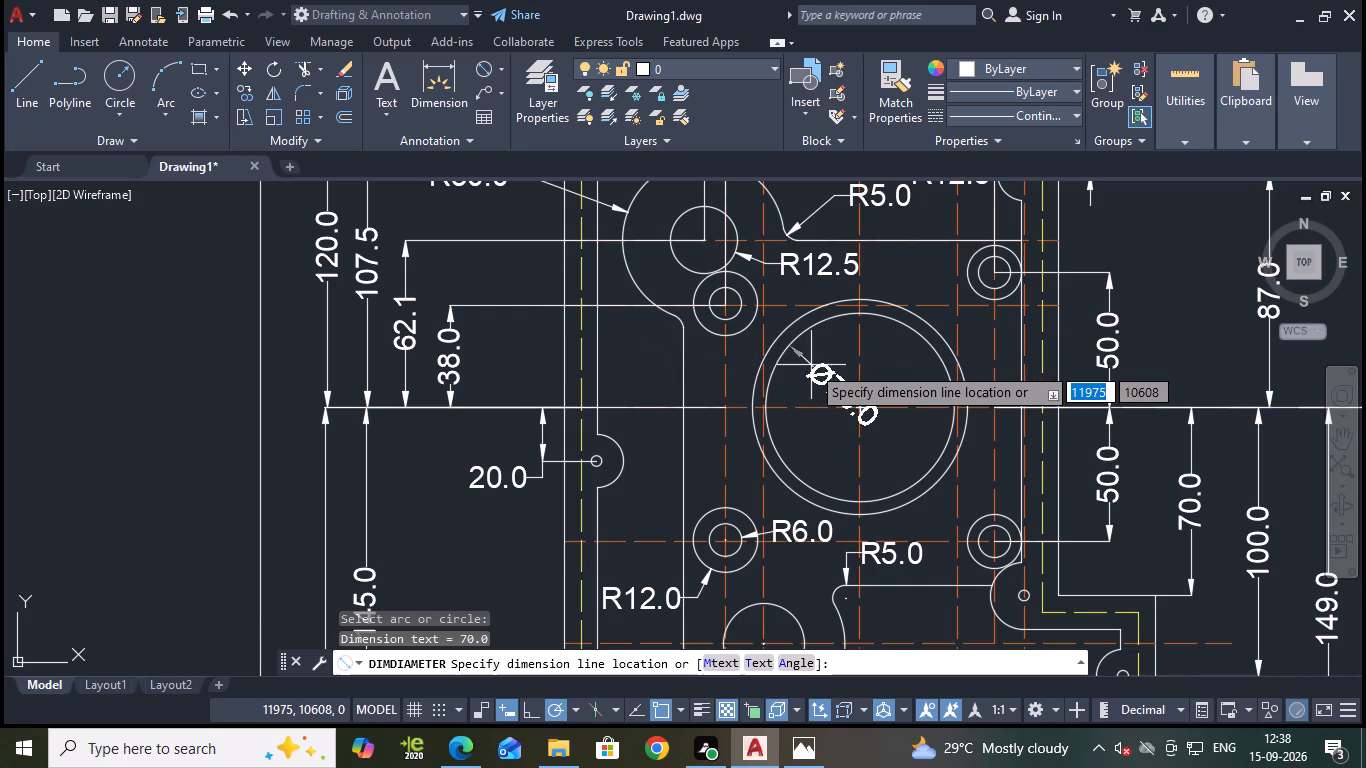
click(914, 392)
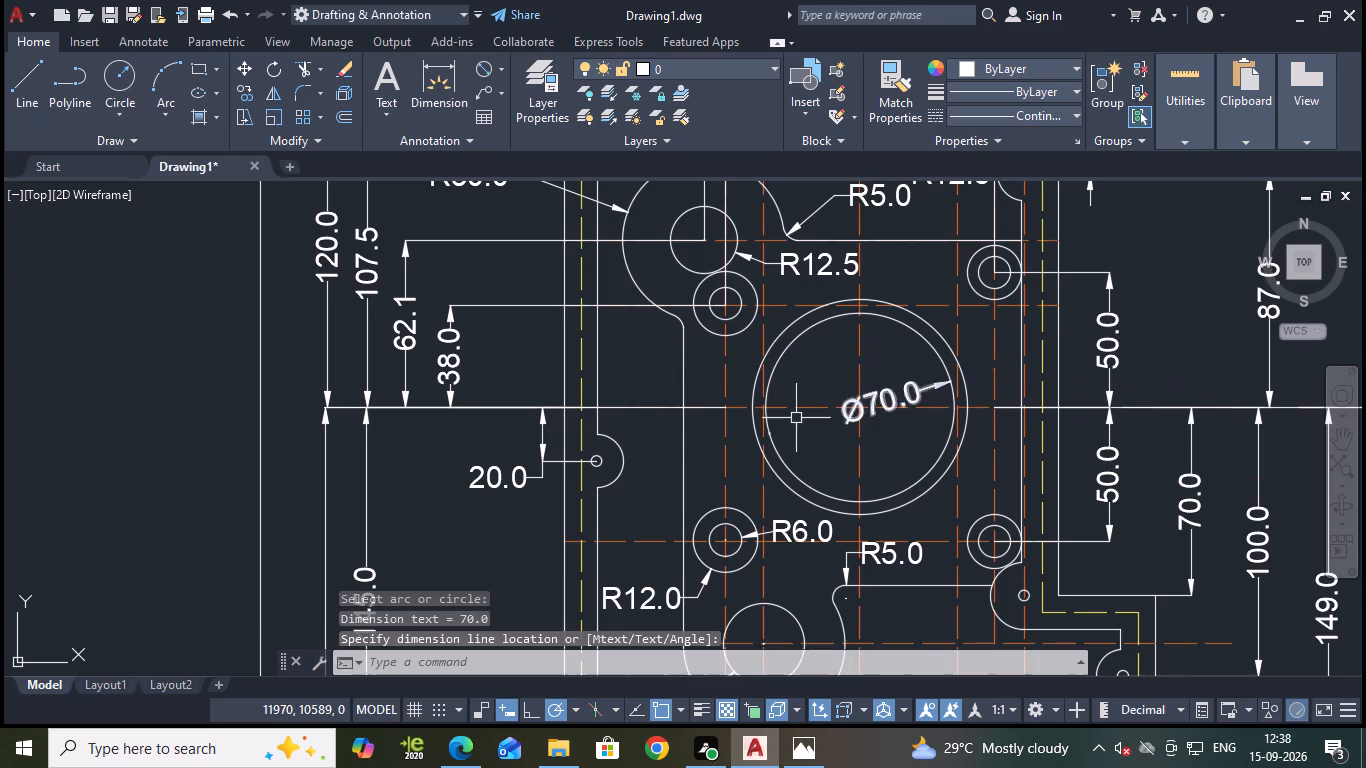
Add a diameter dimension to the large bore's outer circle, with horizontal text outside on its left.
key(space)
click(781, 479)
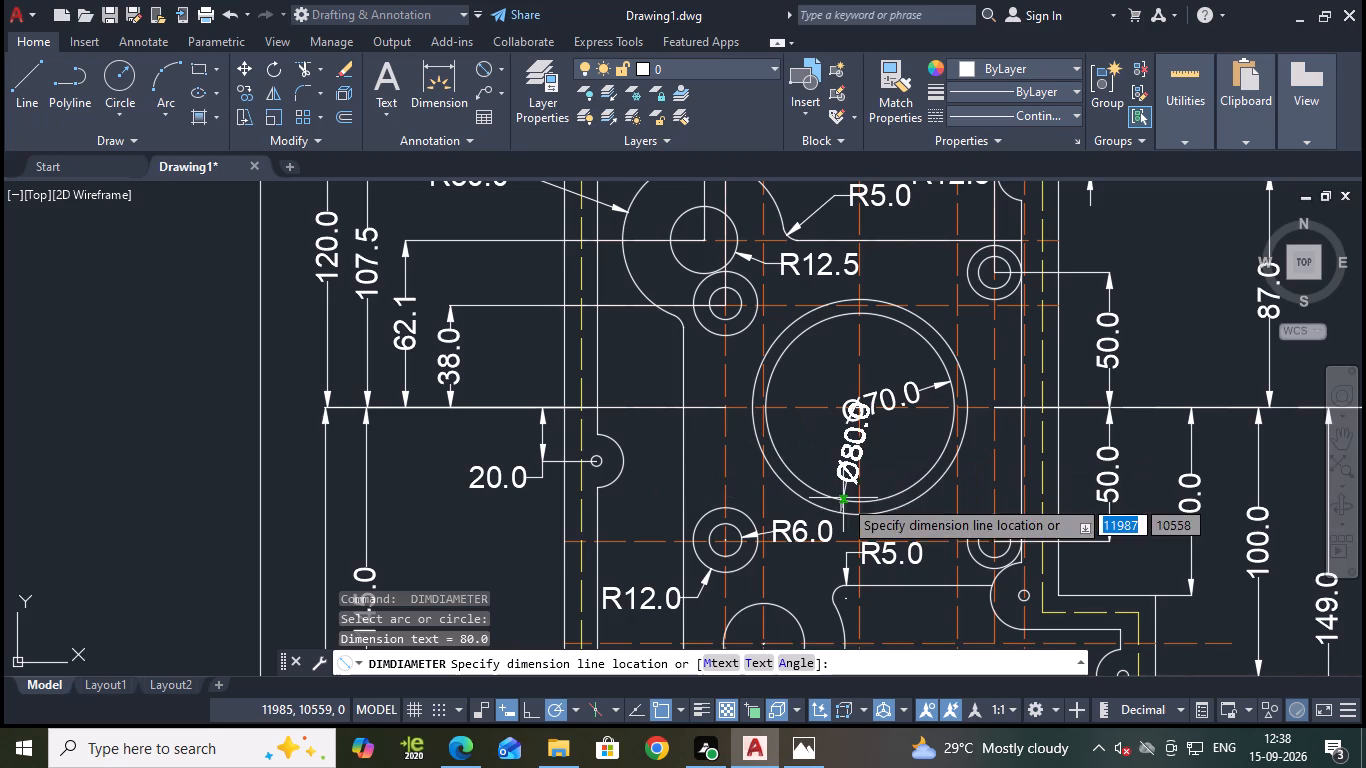
click(683, 380)
Save the drawing with the new bore diameter dimensions.
scroll(851, 454, down, 2)
middle_drag(891, 467, 880, 451)
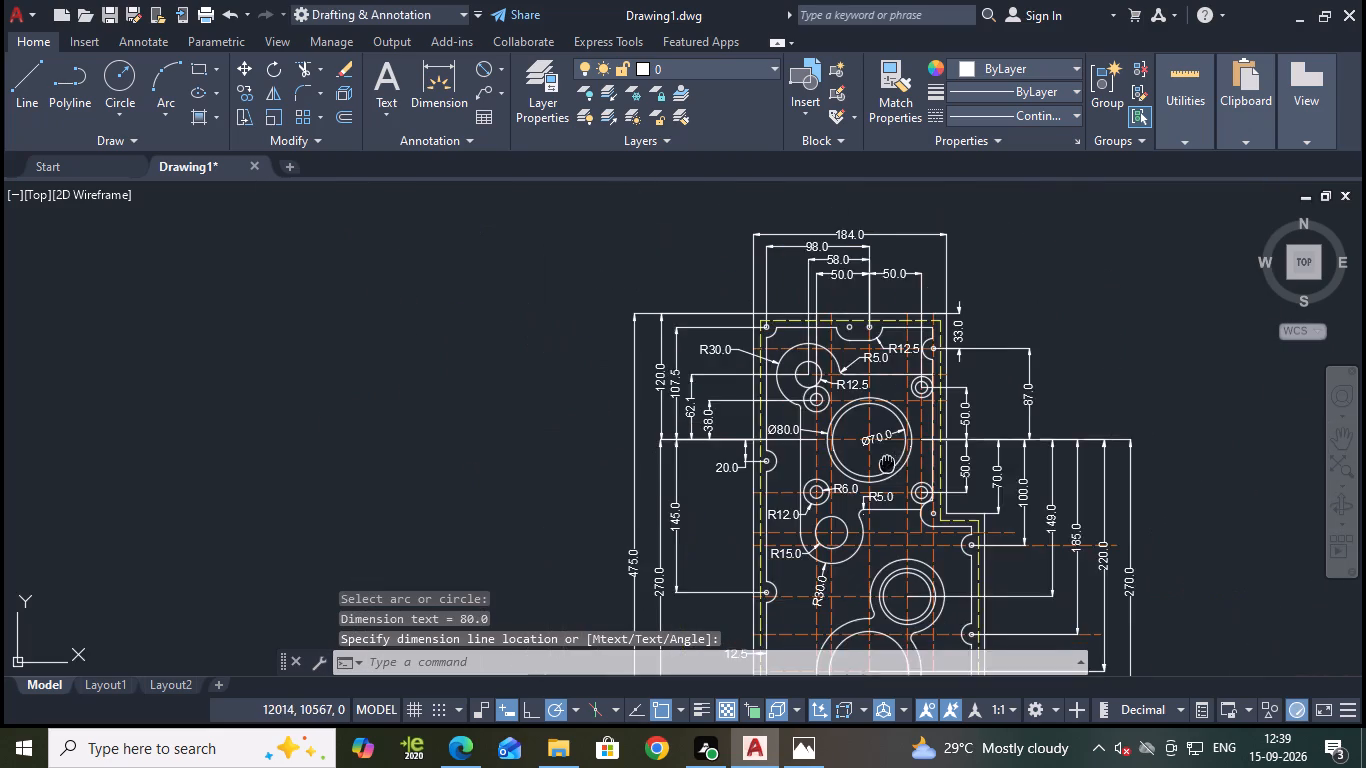
middle_drag(880, 451, 809, 260)
key(ctrl+s)
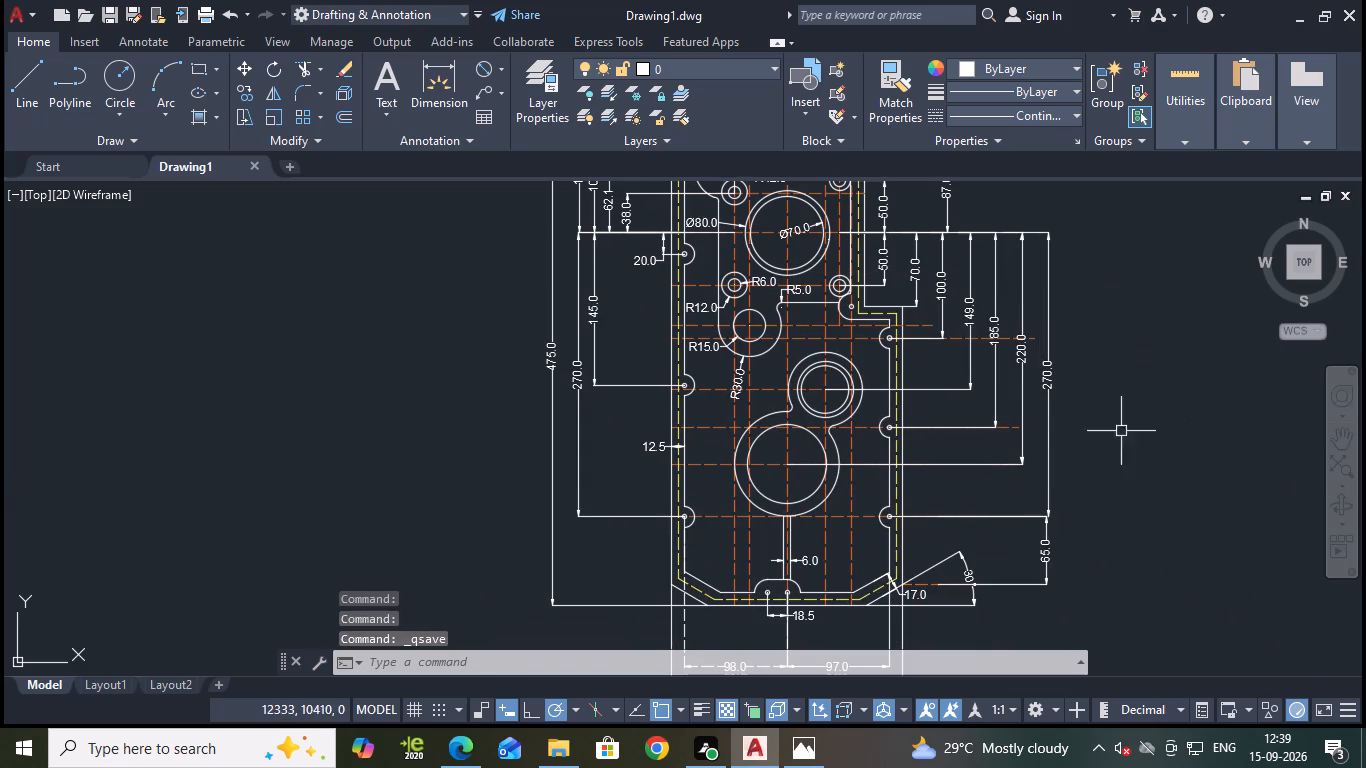
Trim the short arc end overhanging the right inner wall below the screw boss level with the 185.0 dimension.
scroll(942, 367, up, 1)
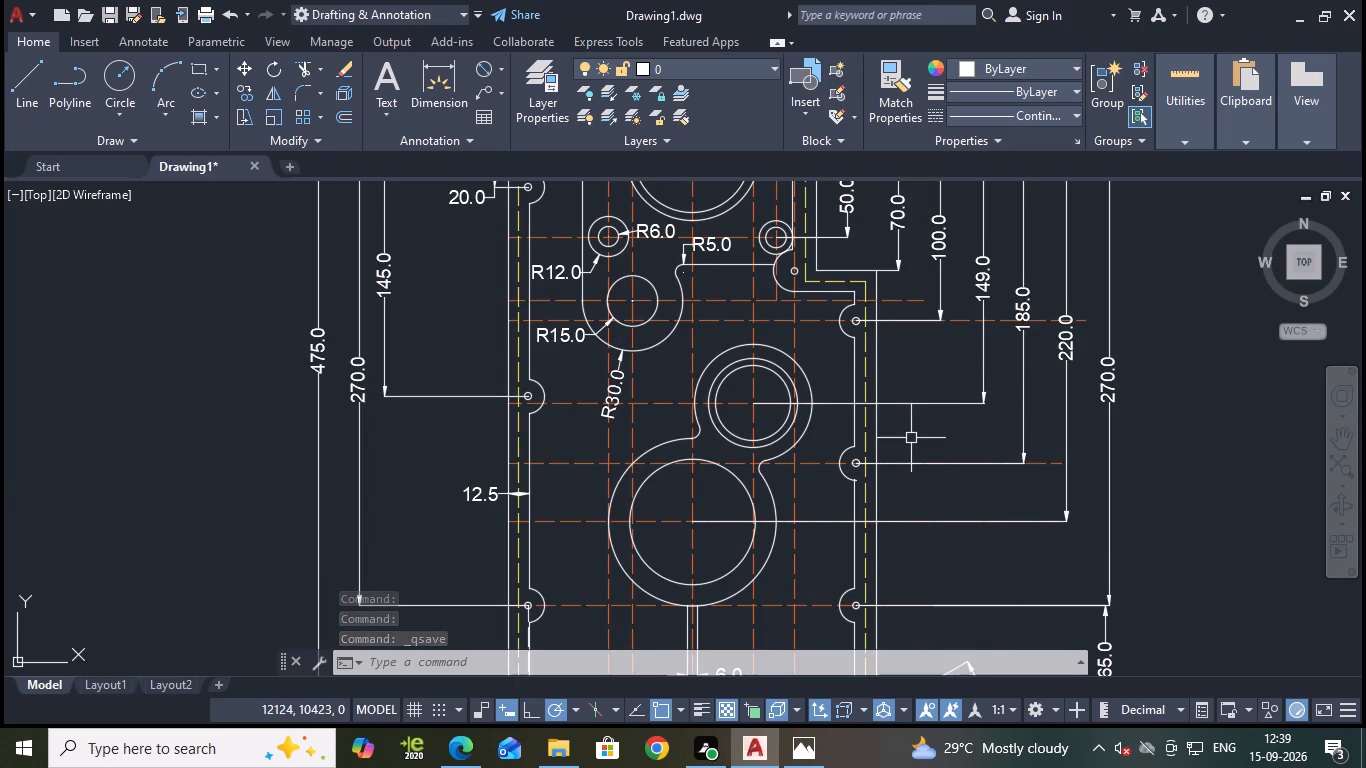
scroll(876, 455, up, 5)
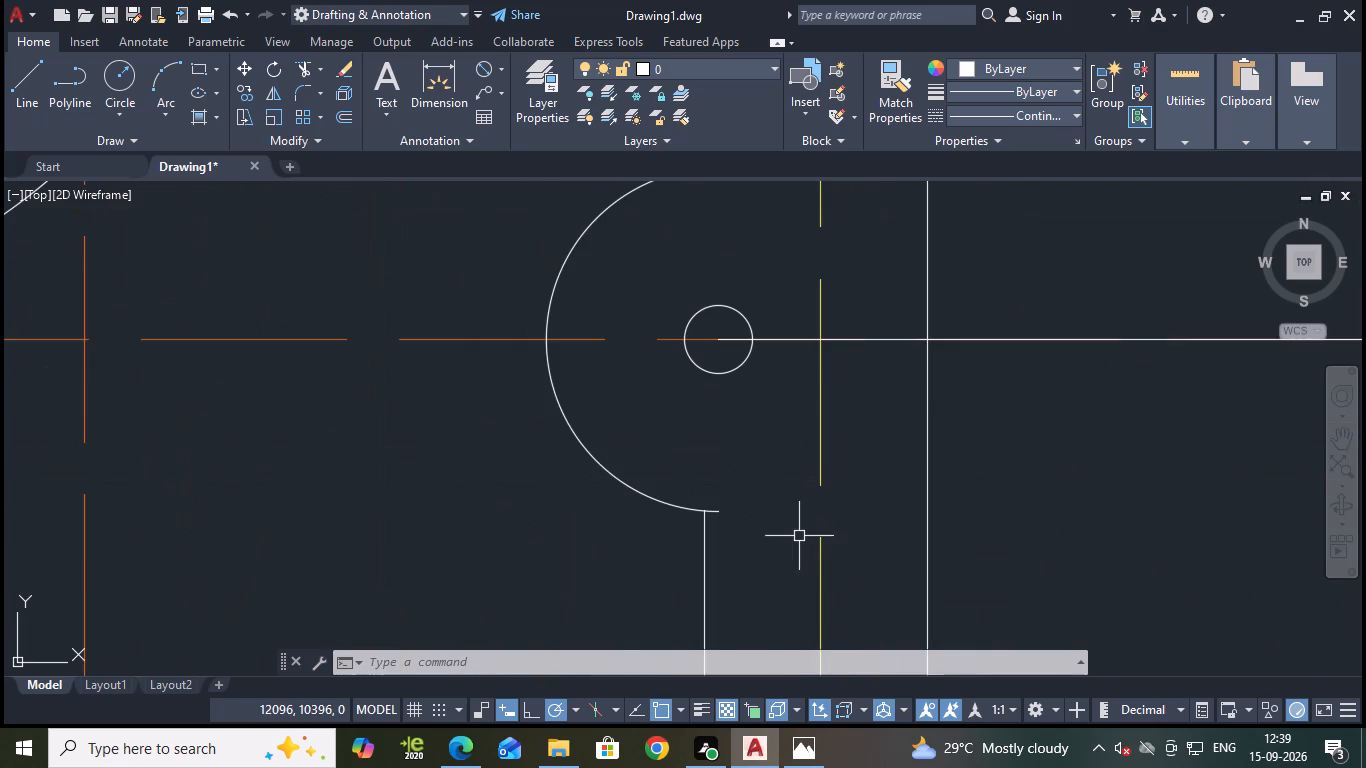
key(Escape)
text(tr)
key(Return)
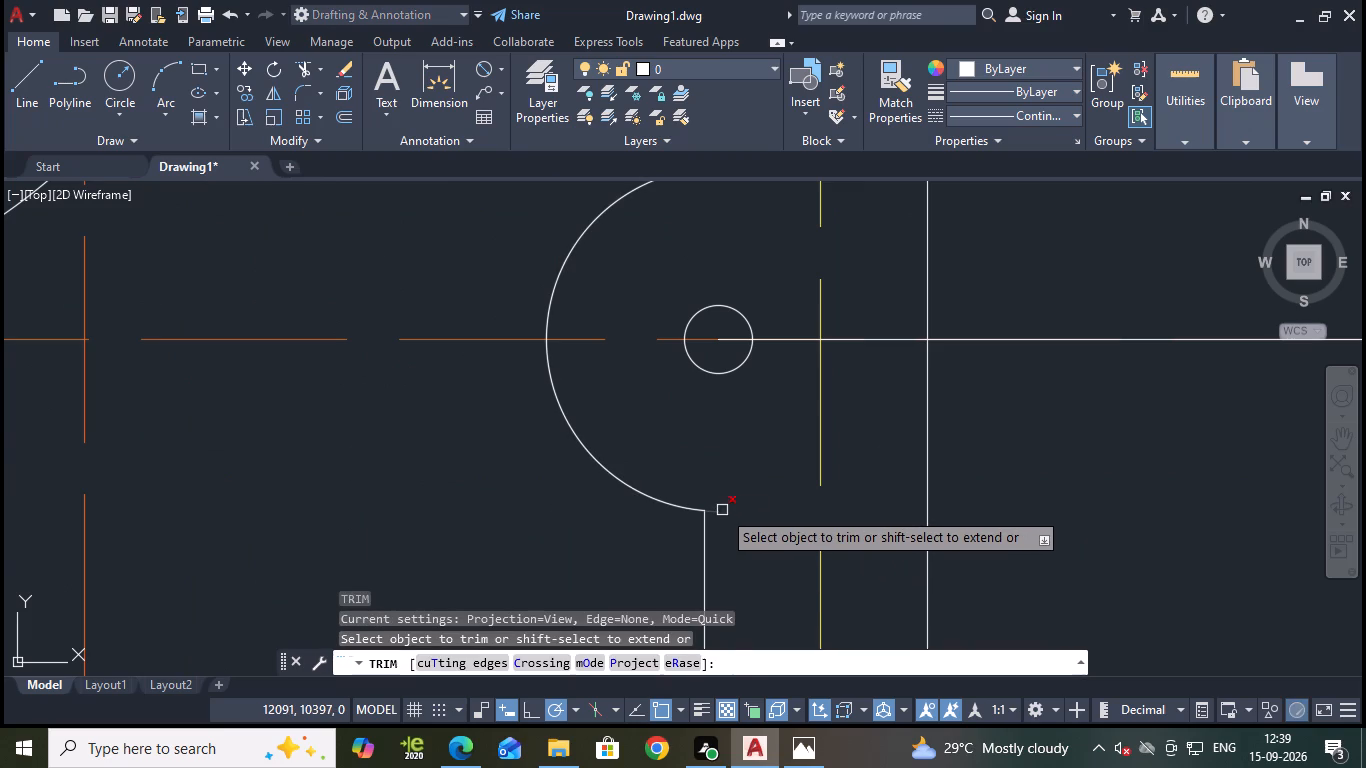
click(722, 510)
scroll(743, 497, down, 3)
key(Escape)
Save the drawing with the trimmed boss arc.
key(ctrl+s)
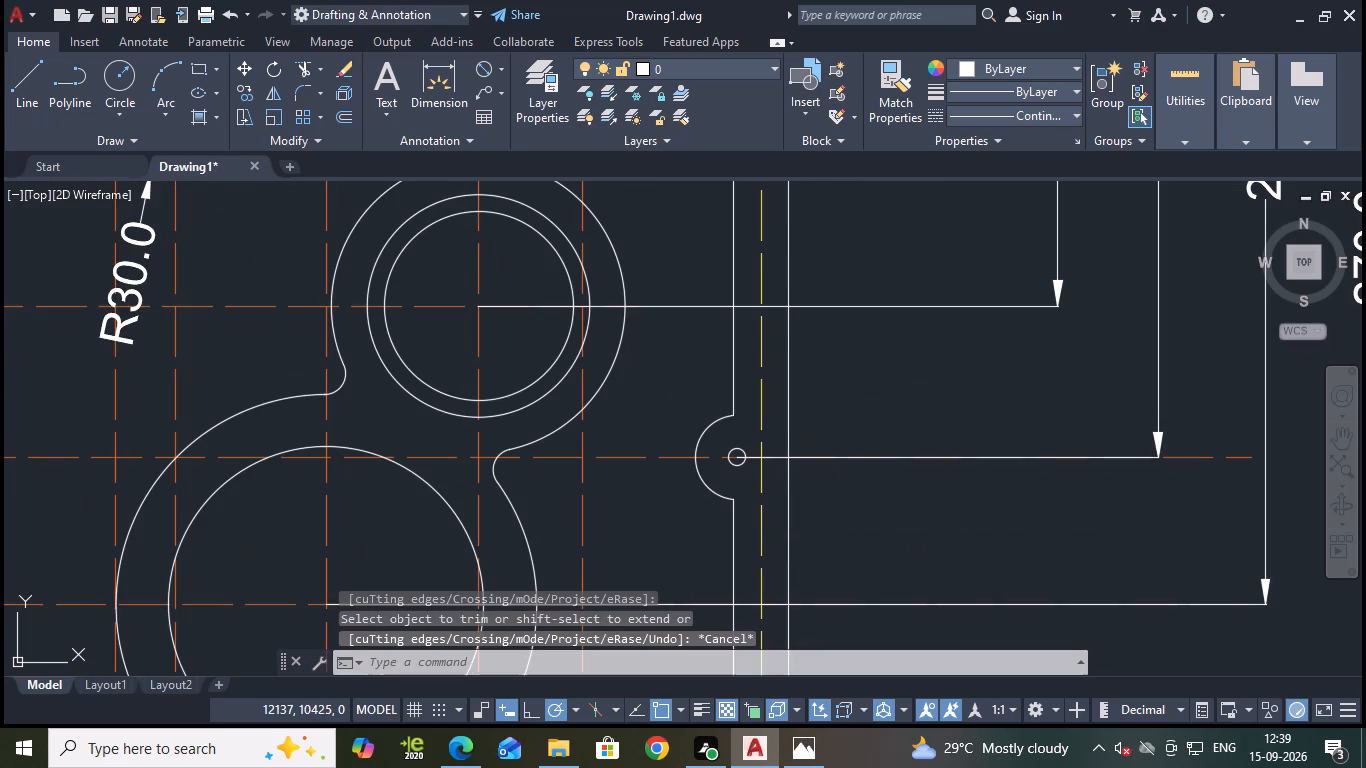
Add a radius dimension to the outer arc around the lower large bore, with its text outside at the lower left.
scroll(936, 460, down, 2)
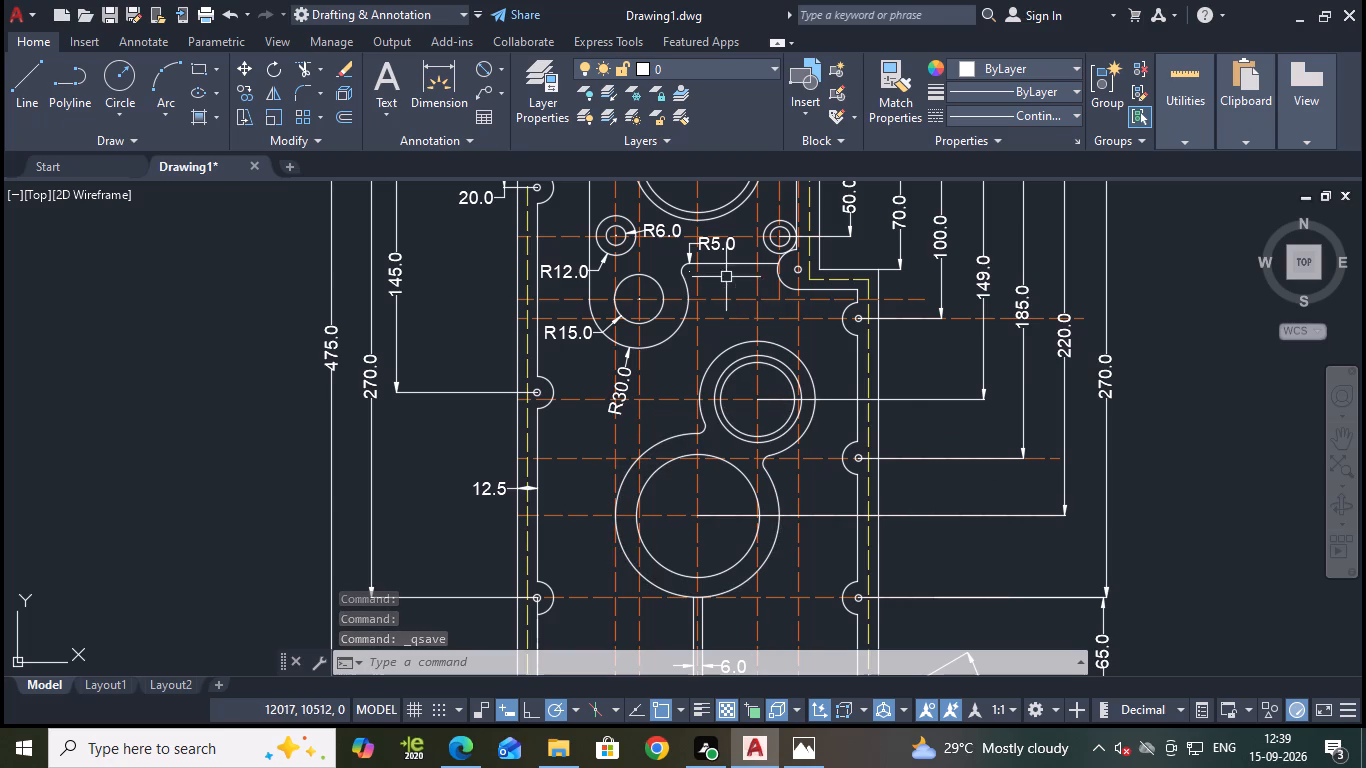
click(474, 72)
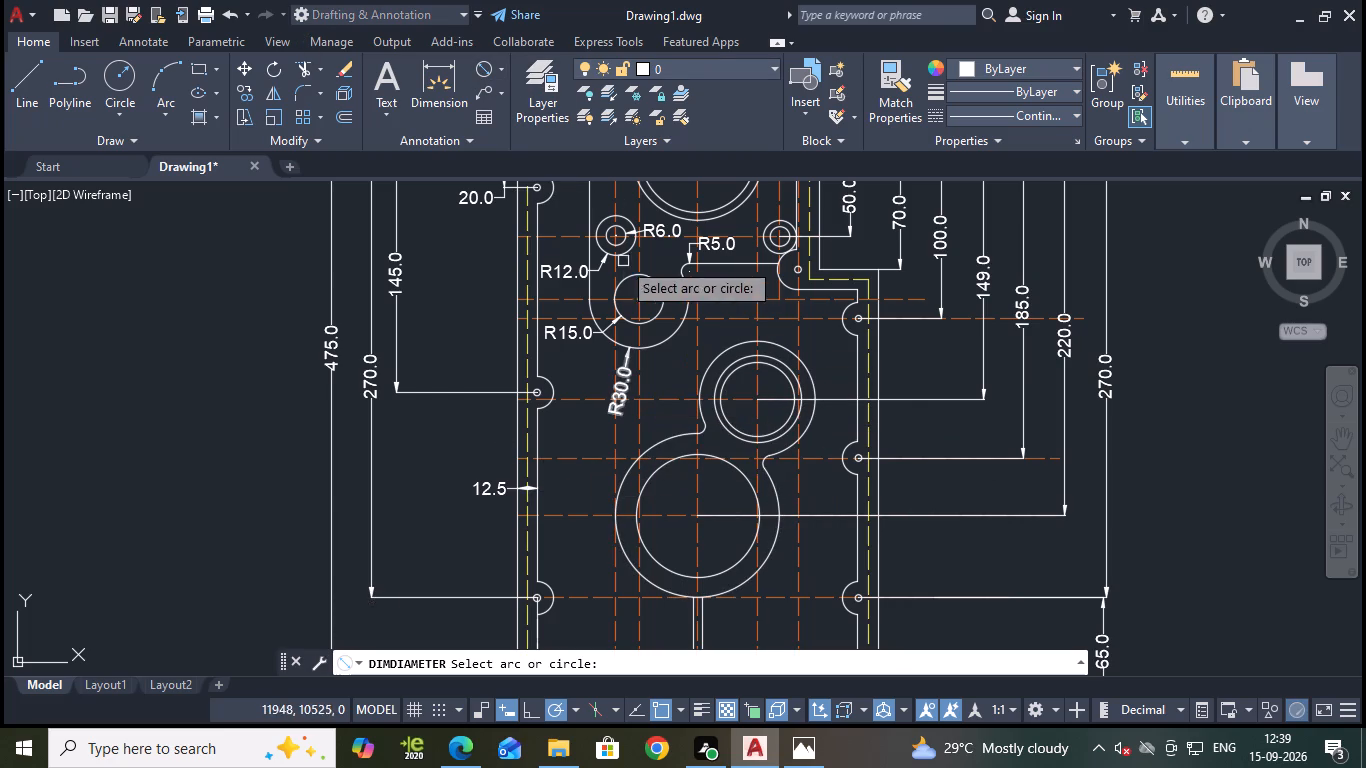
click(500, 66)
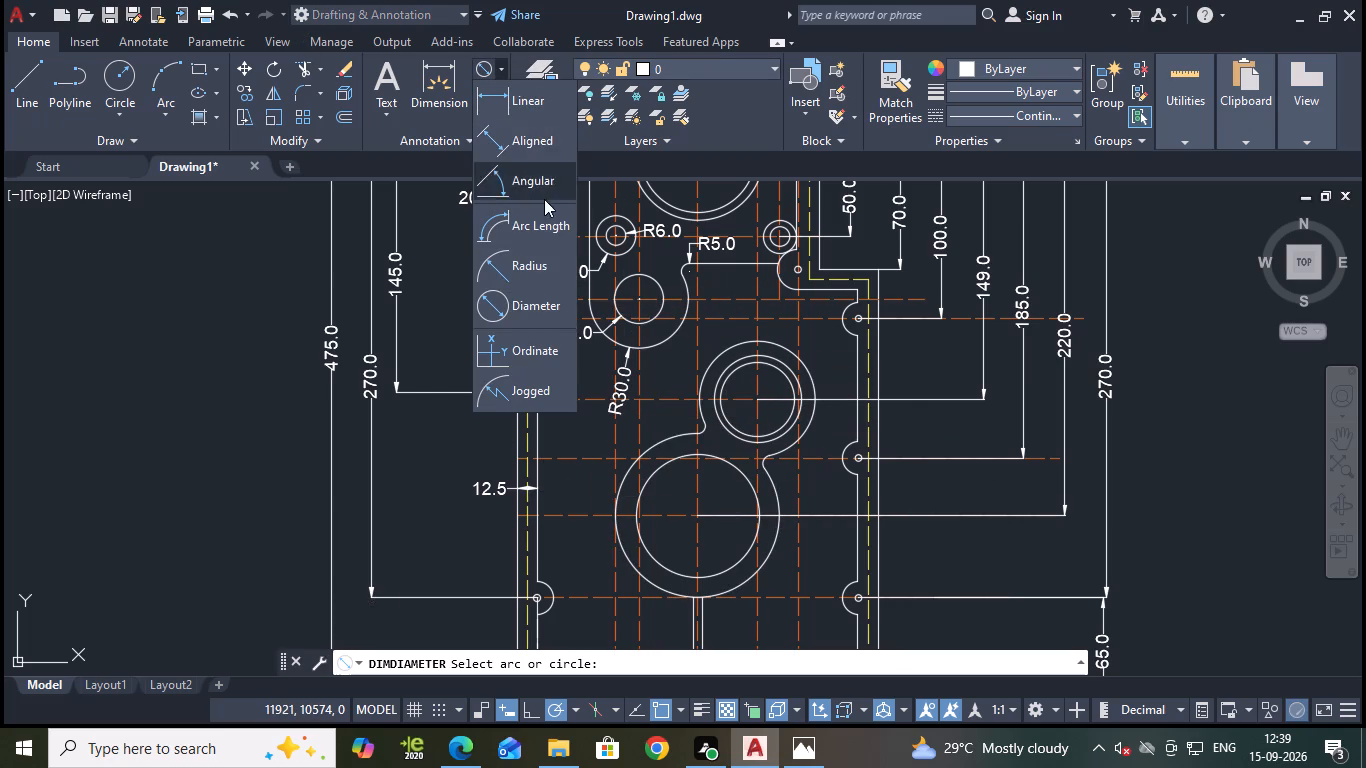
click(534, 265)
middle_drag(717, 517, 756, 391)
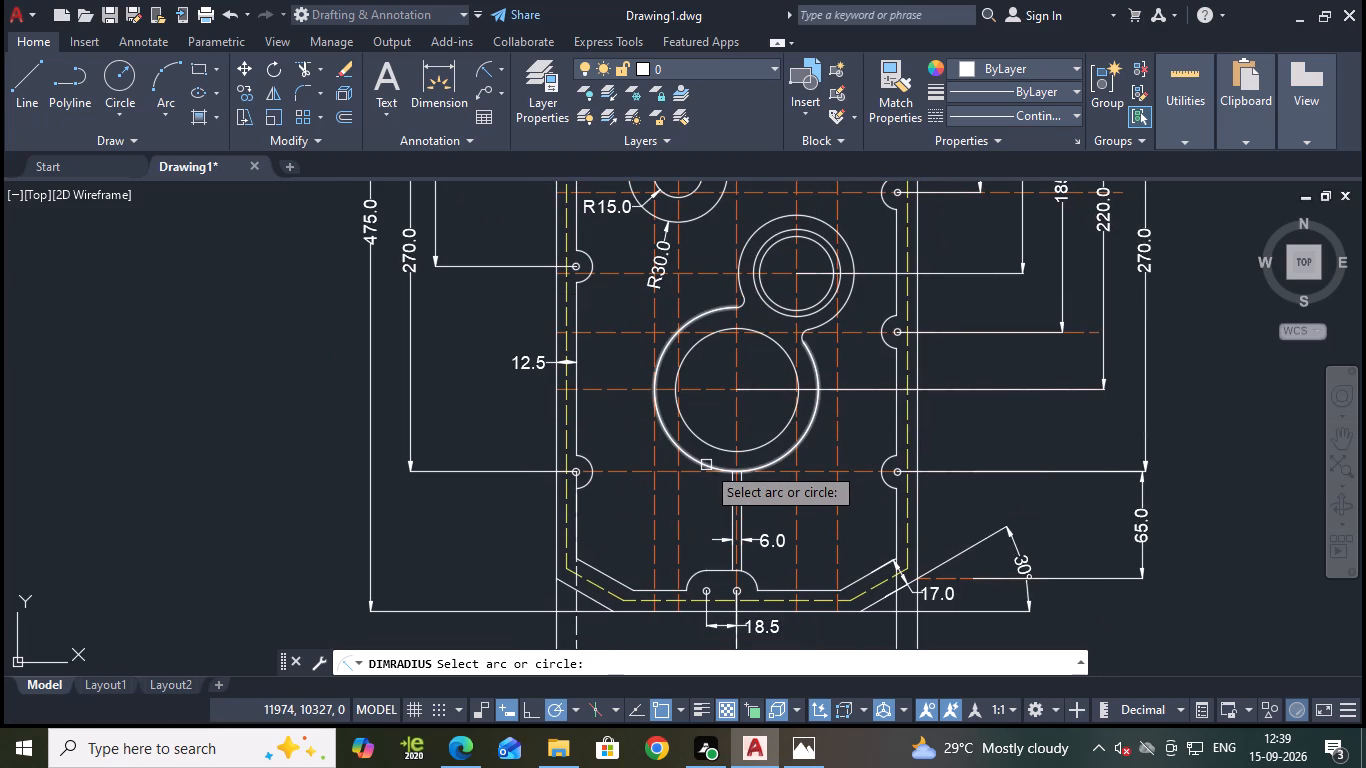
click(705, 466)
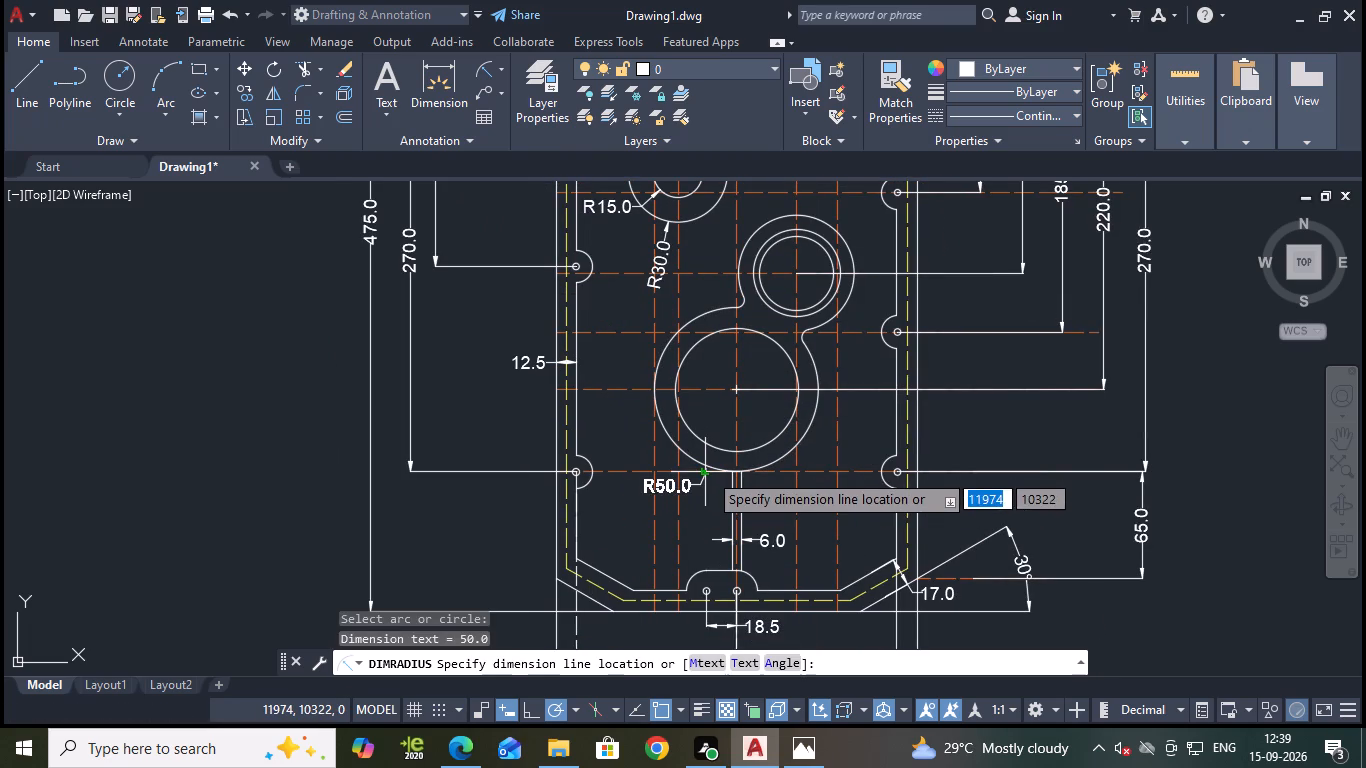
click(708, 472)
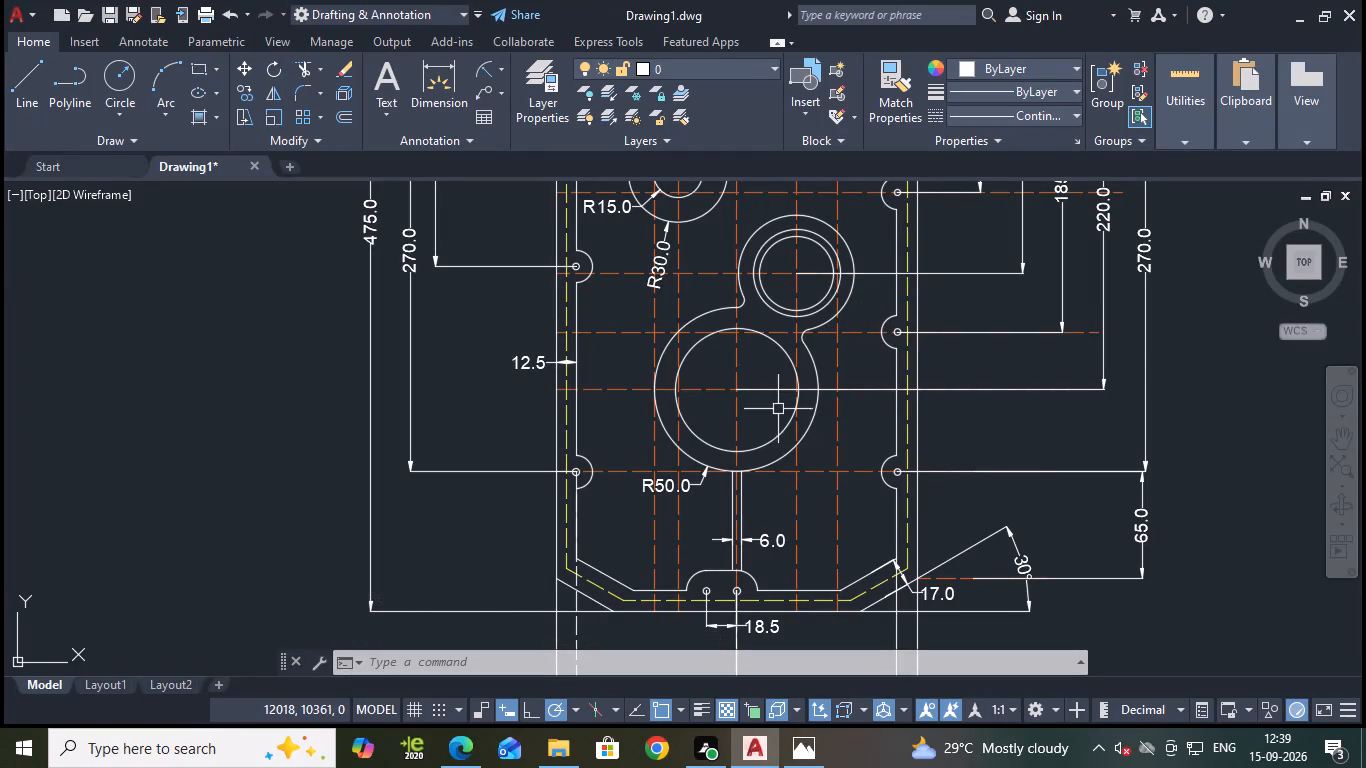
Add a radius dimension to the lower large bore's inner circle, with its text outside at the lower right.
key(space)
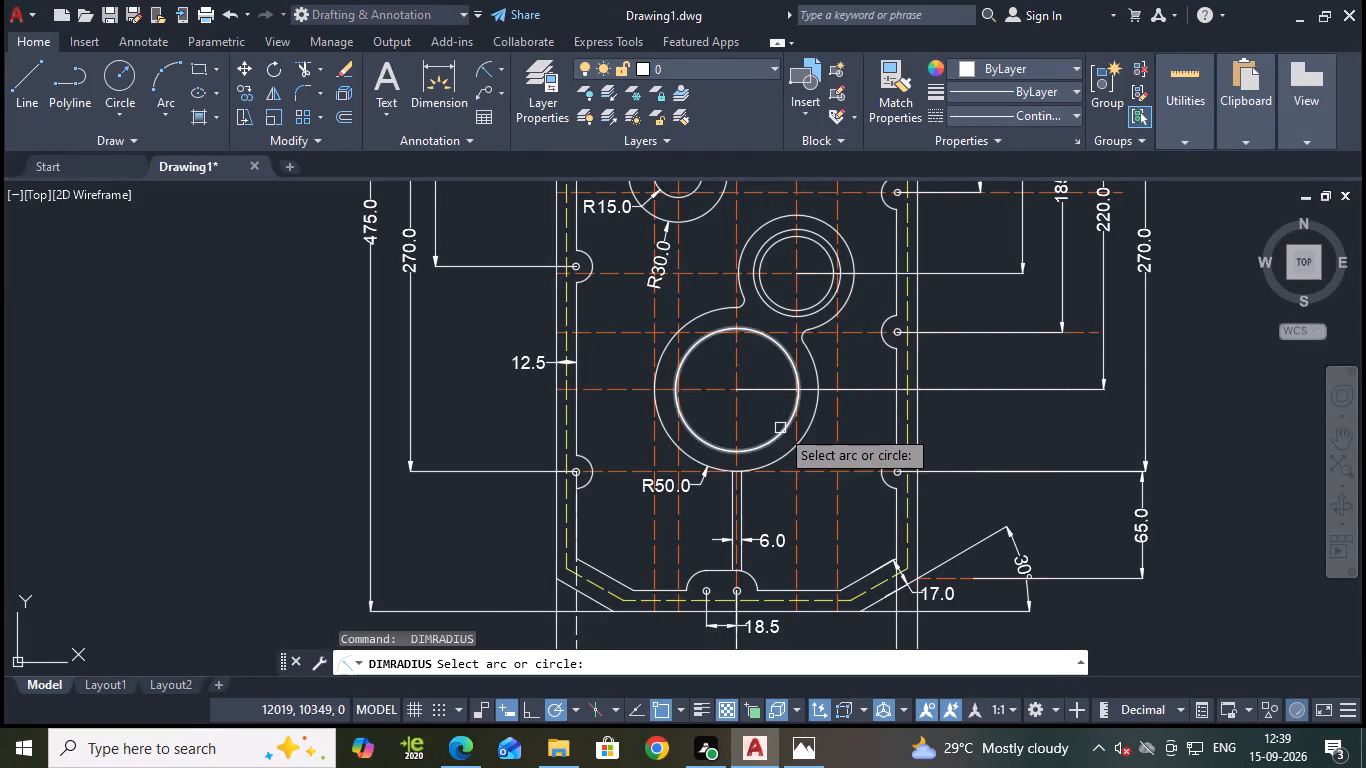
click(785, 432)
click(783, 426)
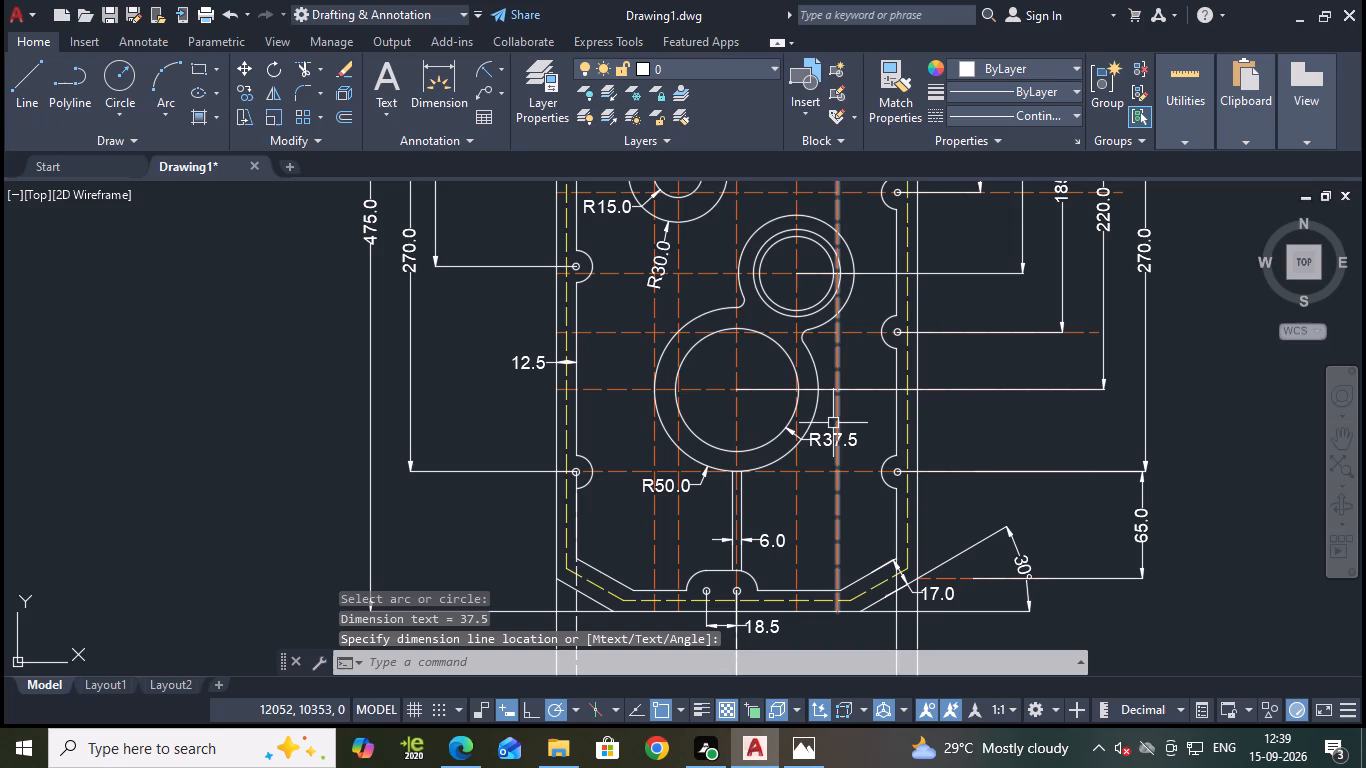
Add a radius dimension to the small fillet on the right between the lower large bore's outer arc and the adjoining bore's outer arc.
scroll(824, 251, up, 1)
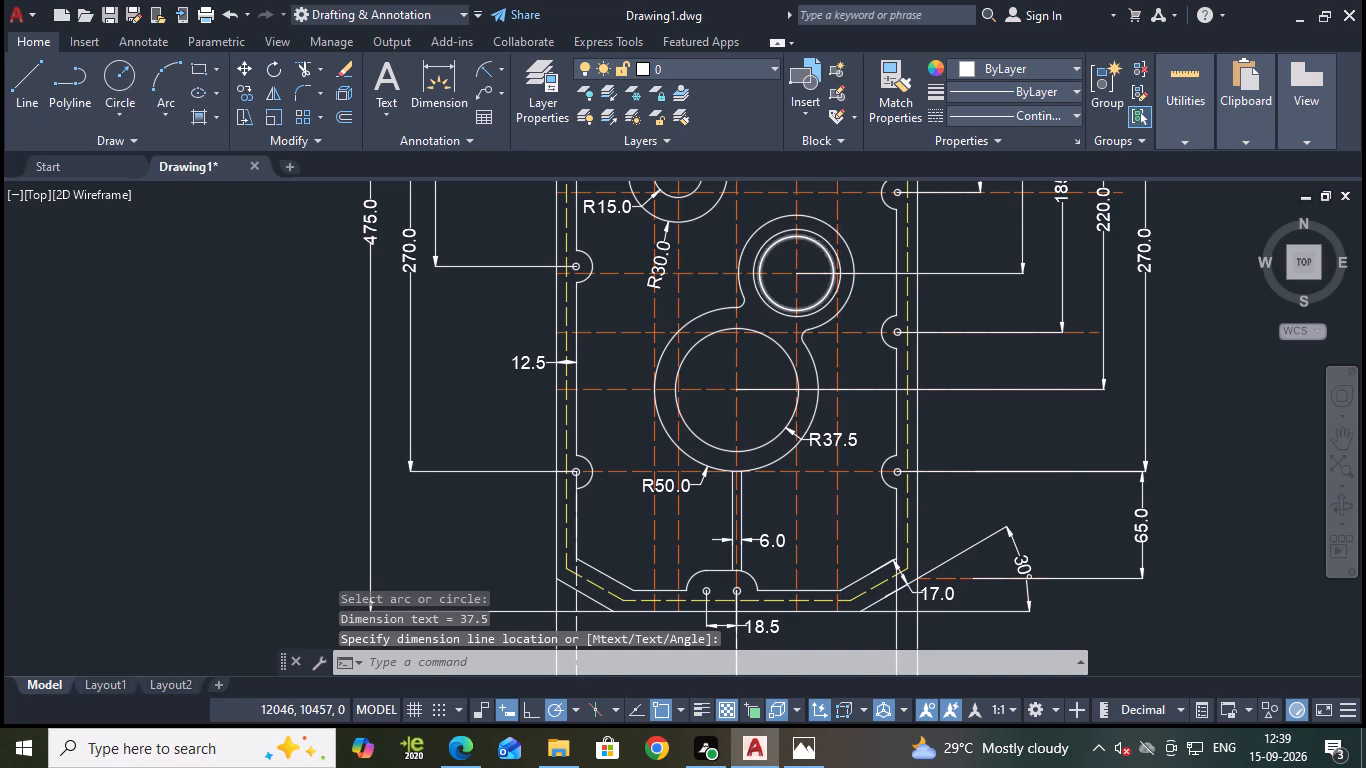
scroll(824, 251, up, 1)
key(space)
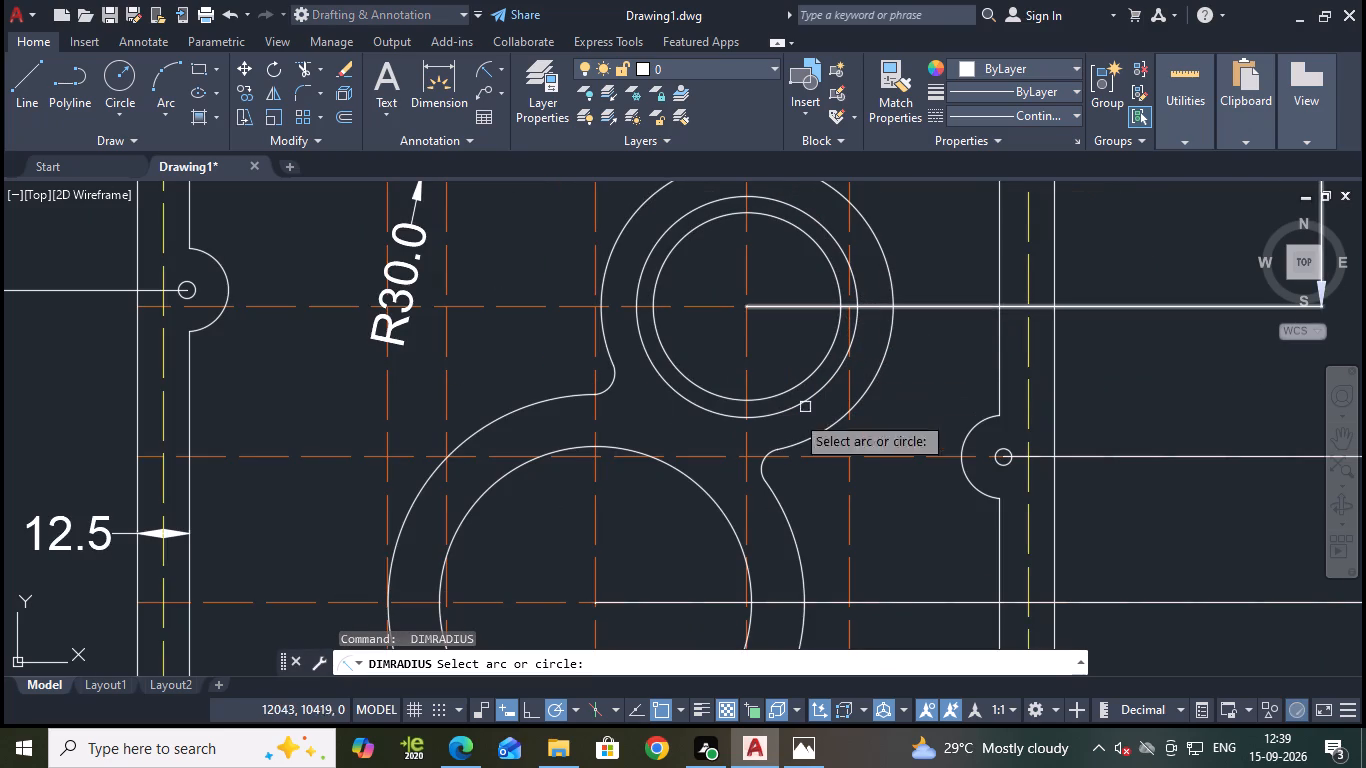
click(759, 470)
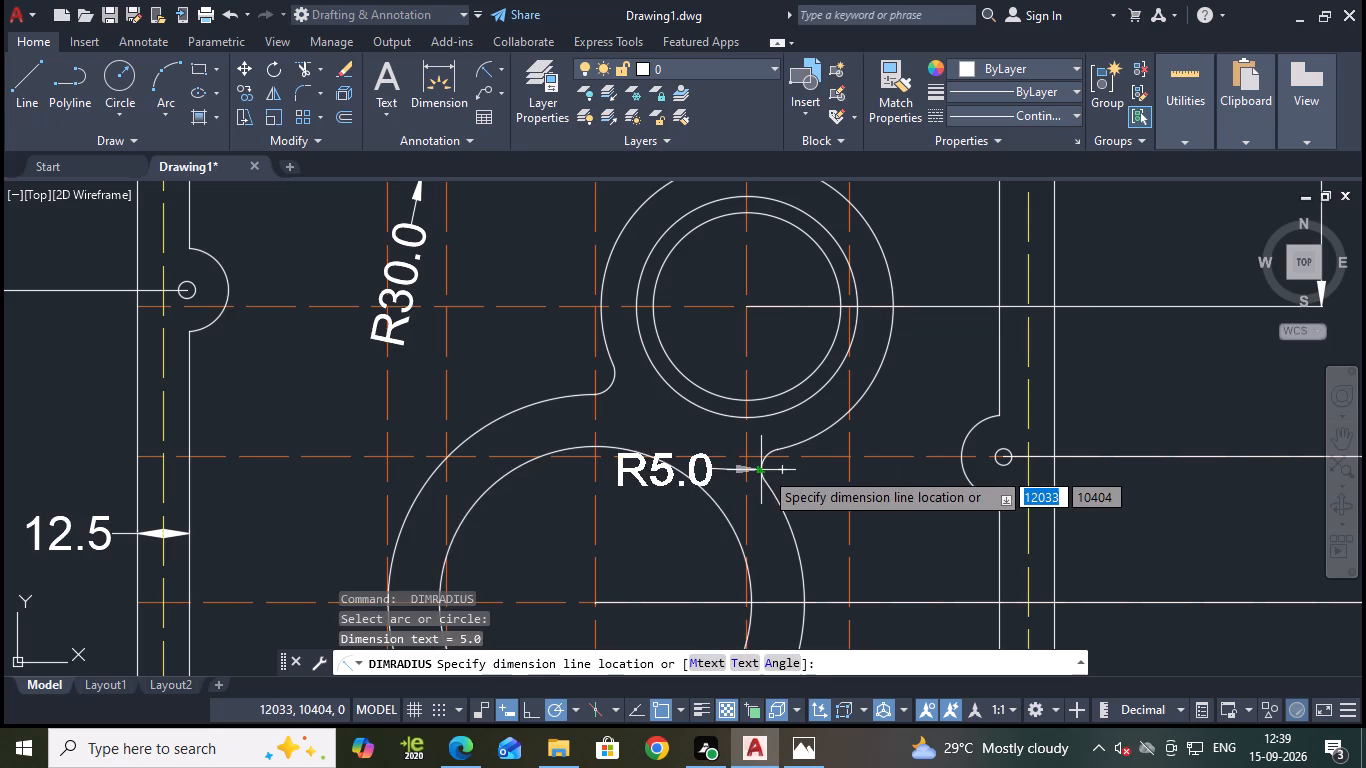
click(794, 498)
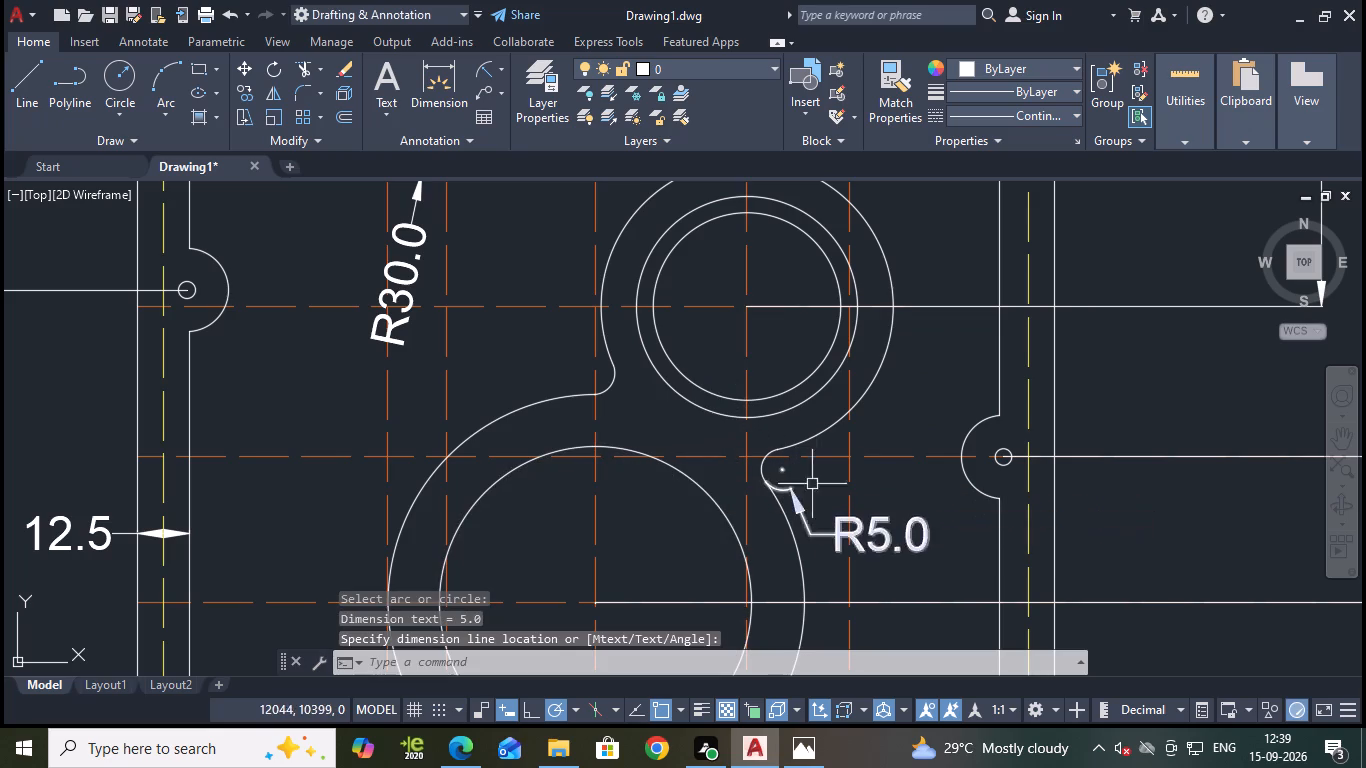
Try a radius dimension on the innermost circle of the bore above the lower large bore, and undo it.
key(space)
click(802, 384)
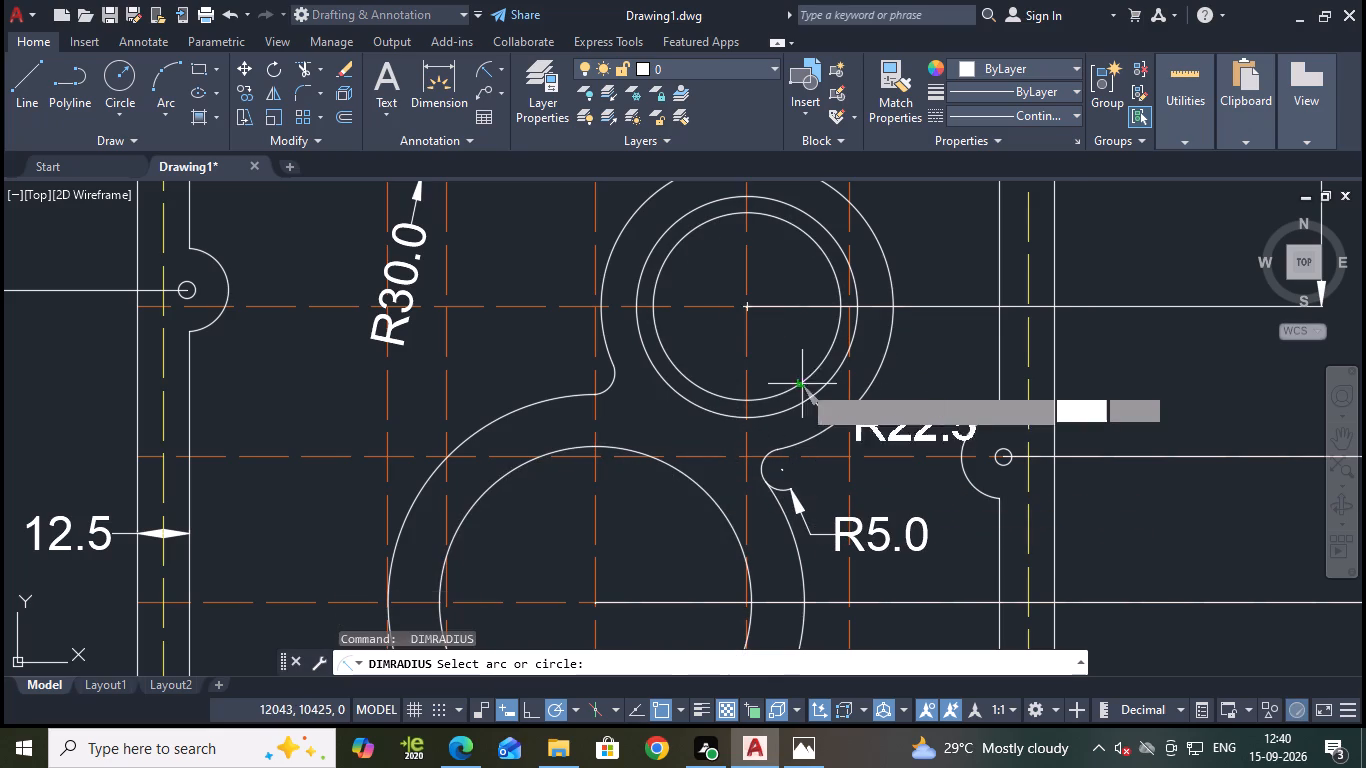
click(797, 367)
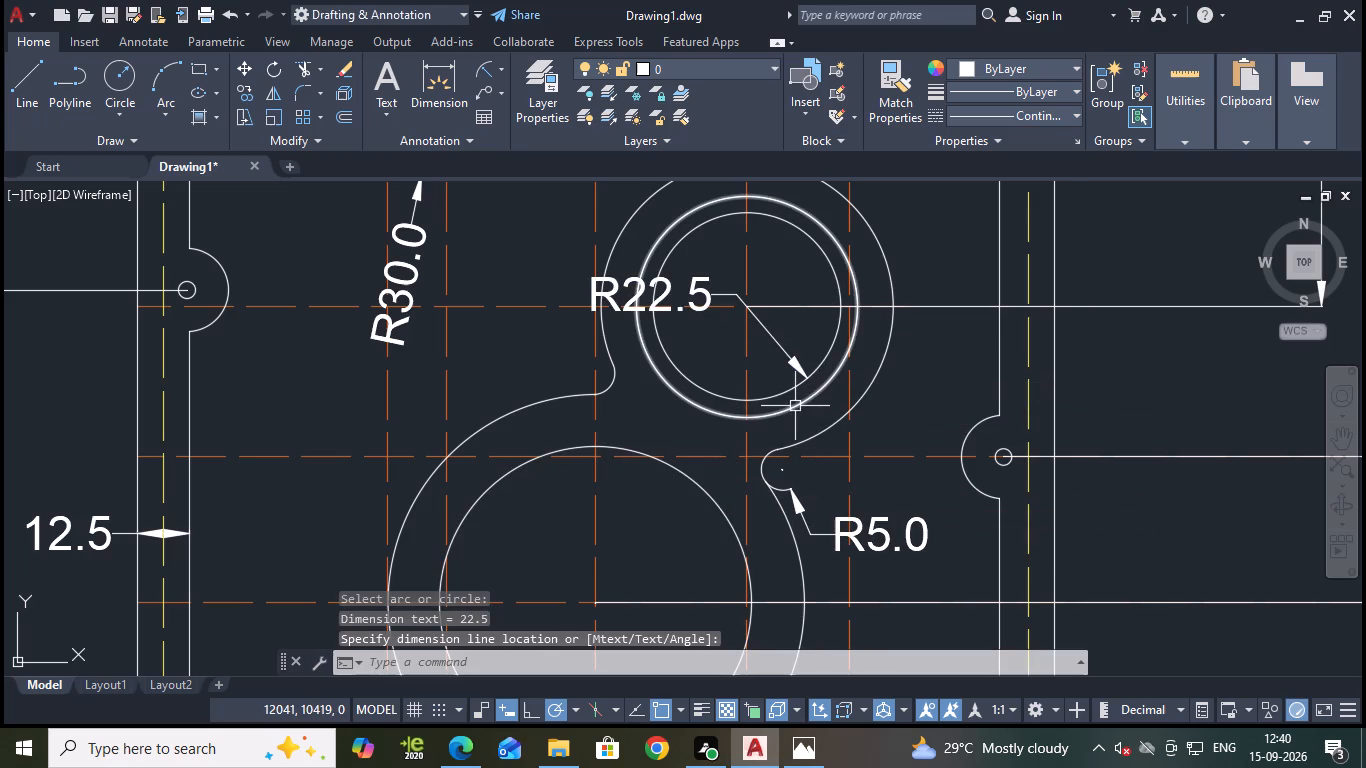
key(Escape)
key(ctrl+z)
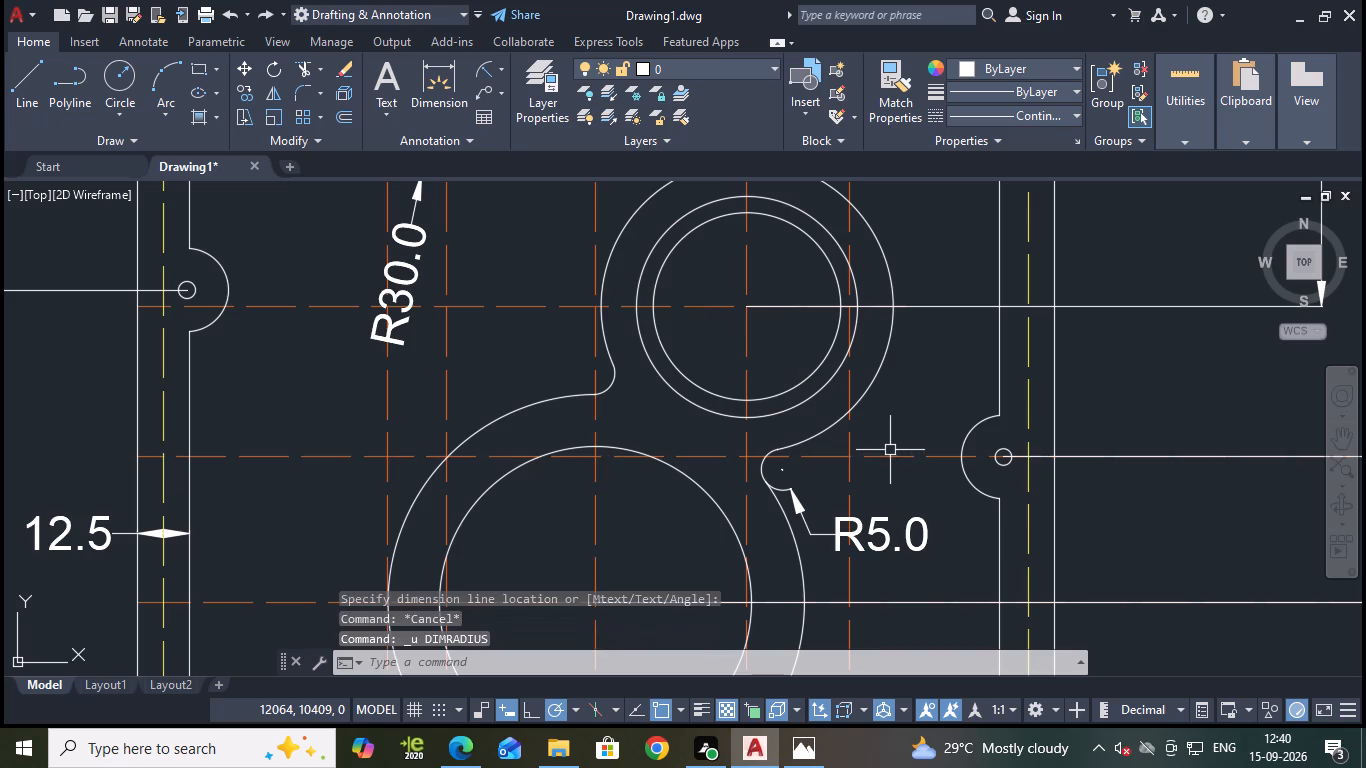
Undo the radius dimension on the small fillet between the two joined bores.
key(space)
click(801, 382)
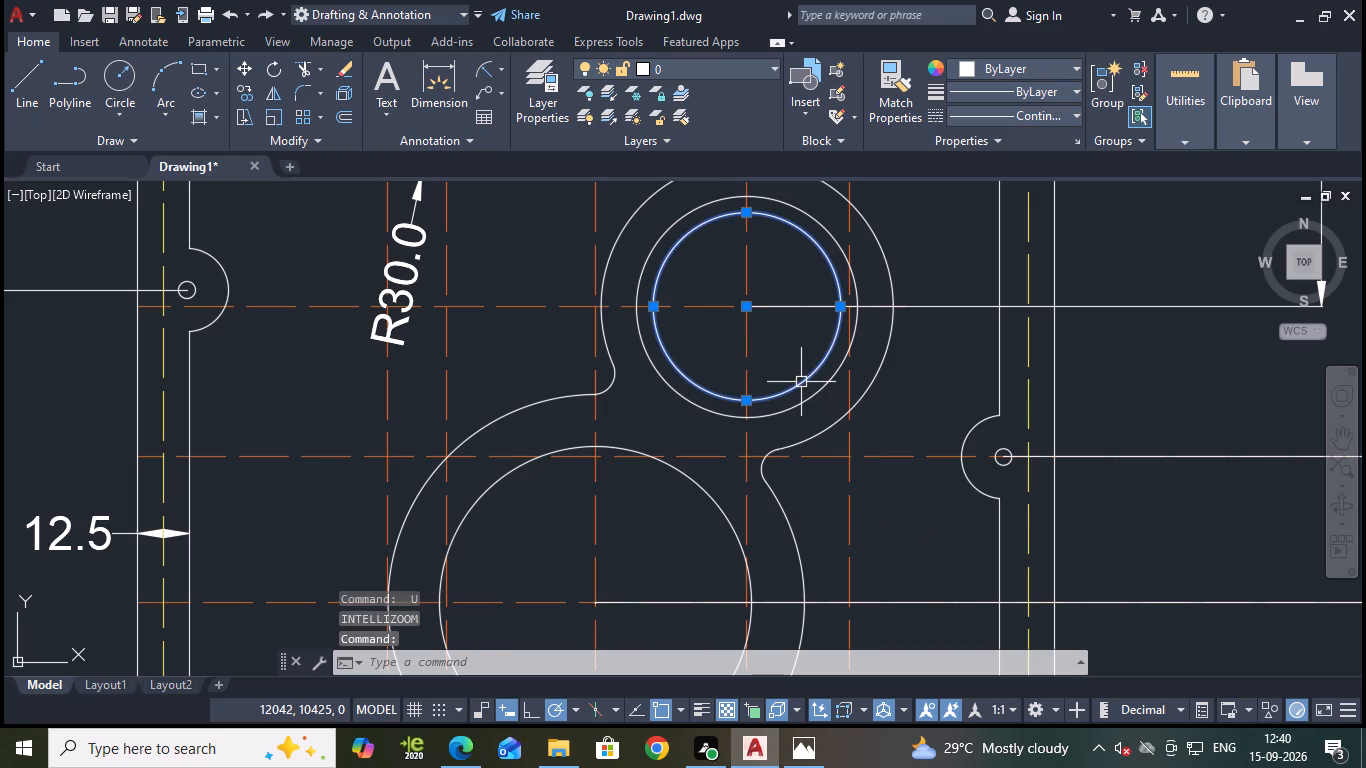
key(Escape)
Add a radius dimension to the outer arc of the double-circle bore above the lower large bore, with its text outside on the right.
click(480, 69)
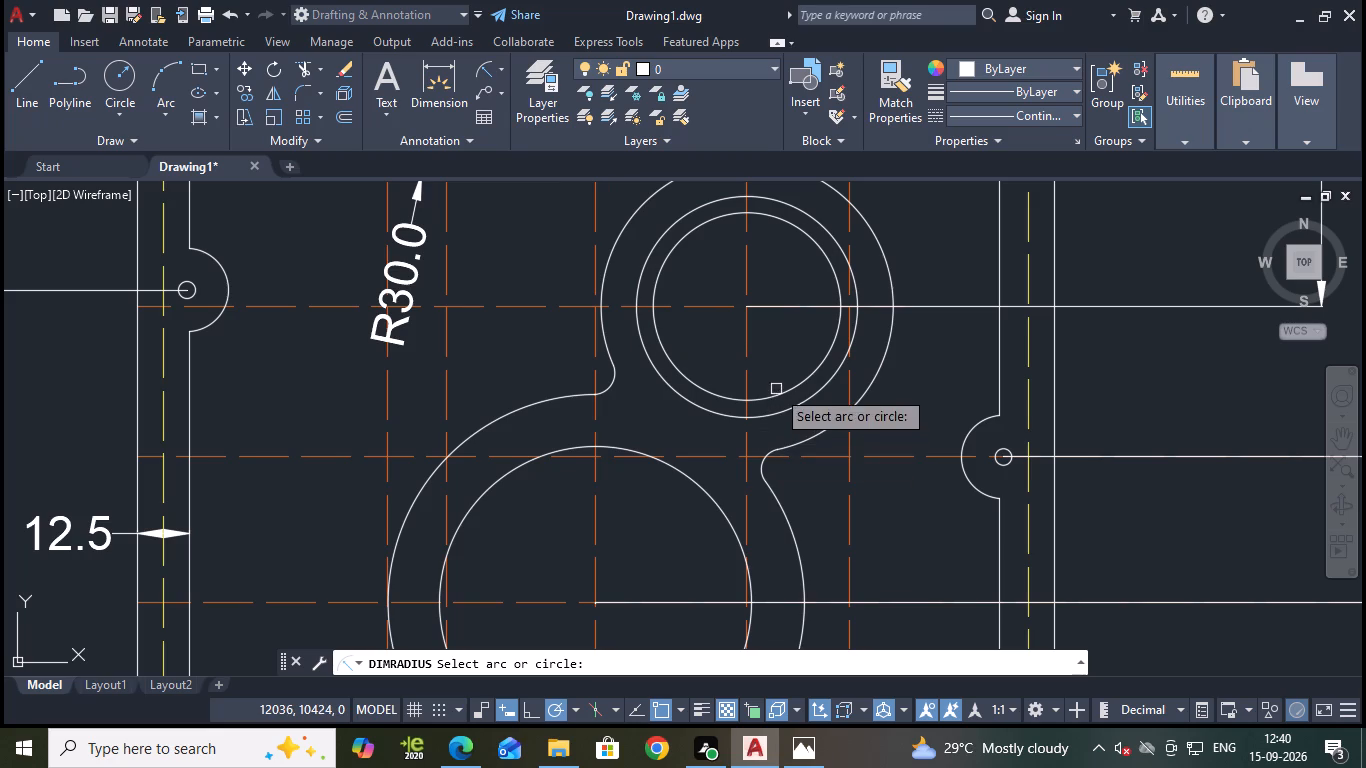
click(893, 297)
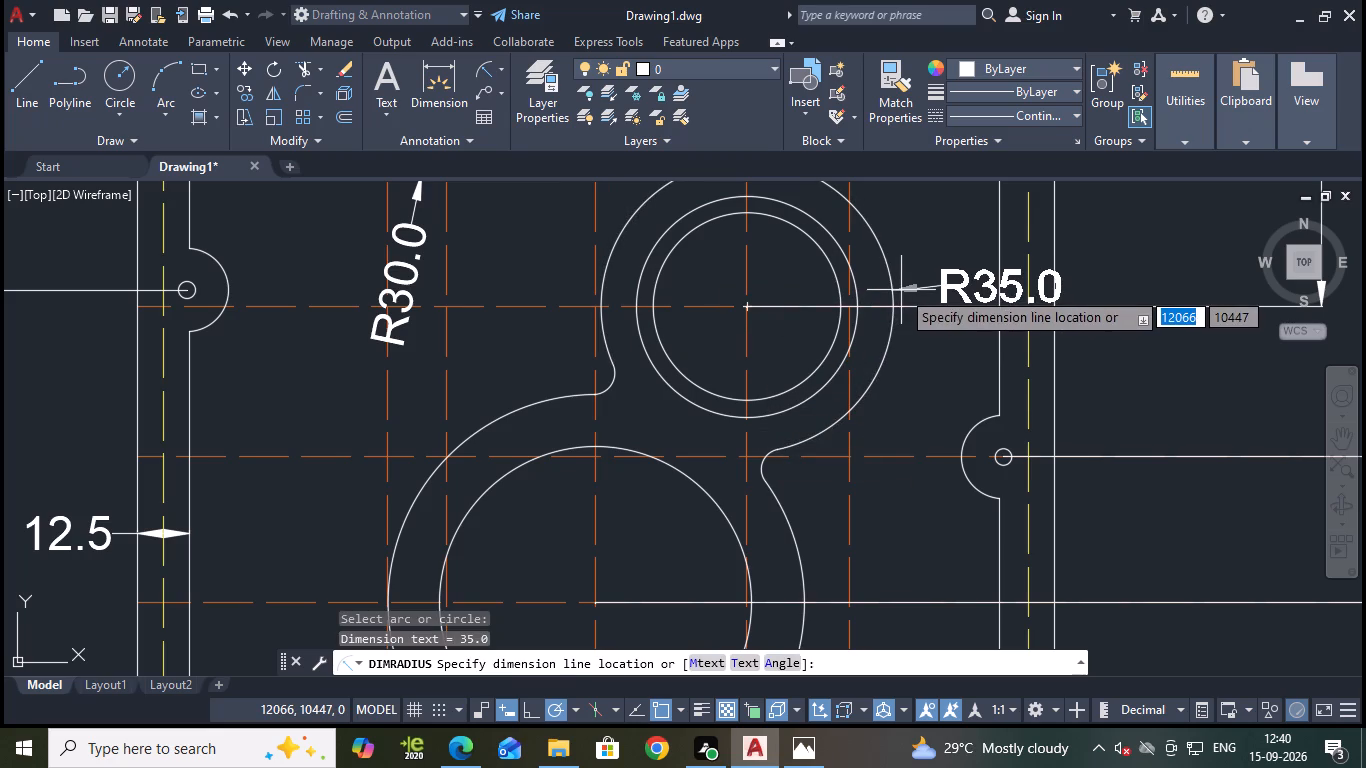
click(901, 290)
Add a radius dimension to the same bore's innermost circle, with its text inside the circle.
key(space)
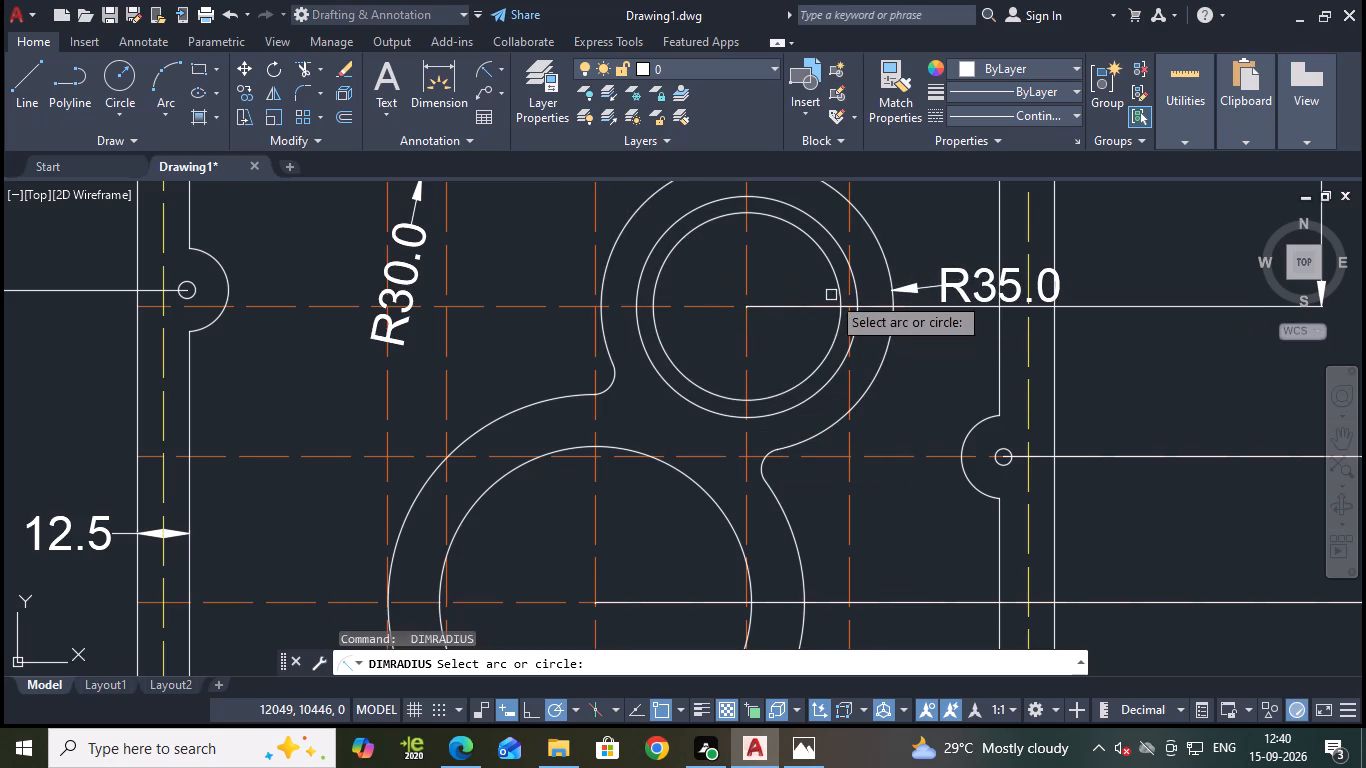
click(833, 284)
click(833, 285)
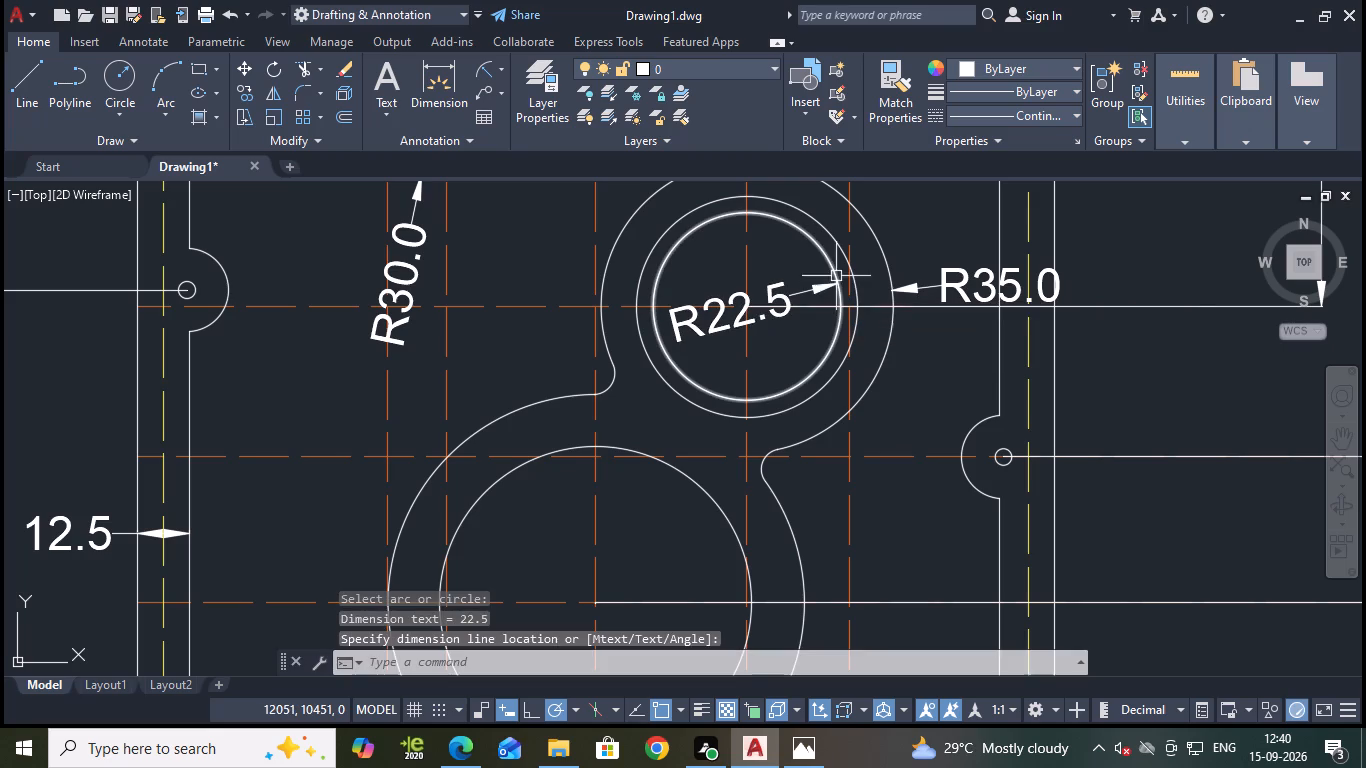
Add a radius dimension to the same bore's middle circle, with its text outside at the upper left.
key(space)
click(818, 231)
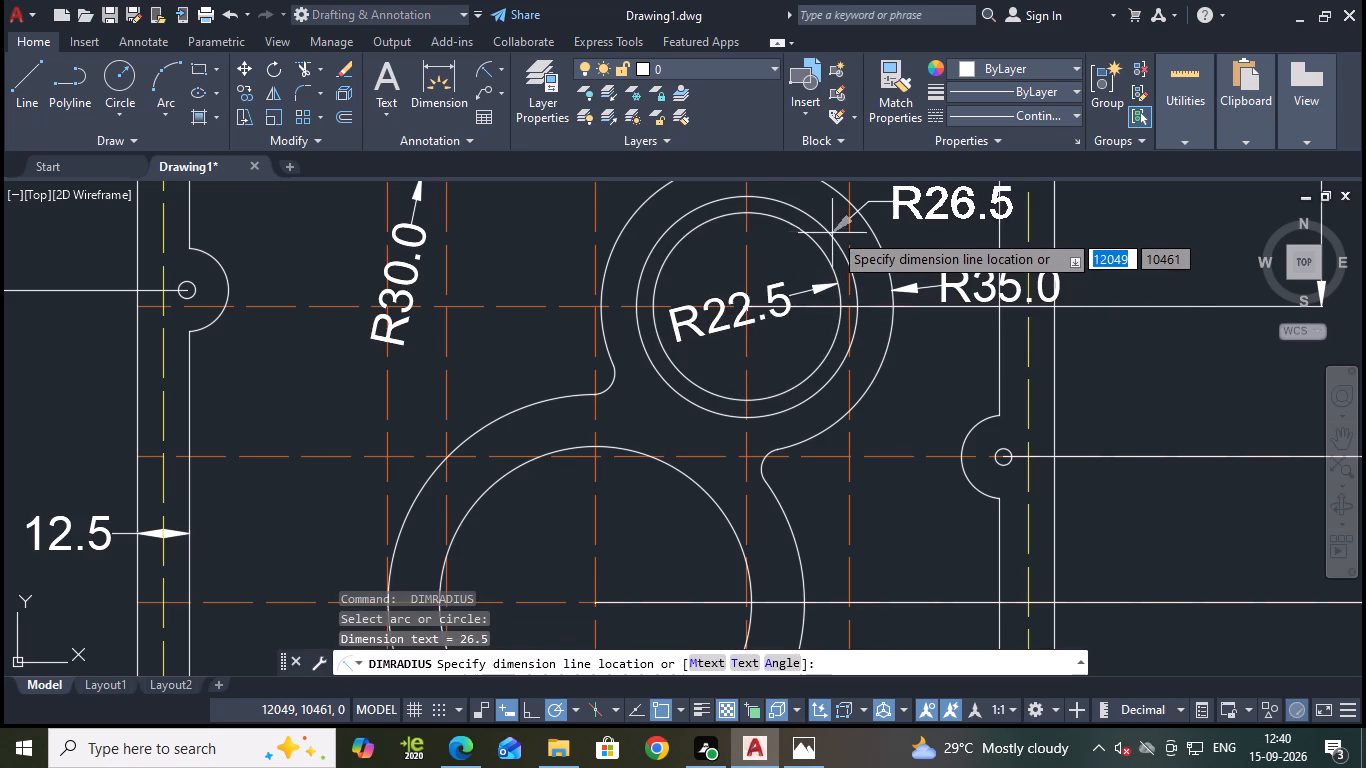
click(633, 229)
Examine the plate from top to bottom for bores, bosses and fillets still lacking radius dimensions.
scroll(621, 350, down, 2)
scroll(755, 351, down, 2)
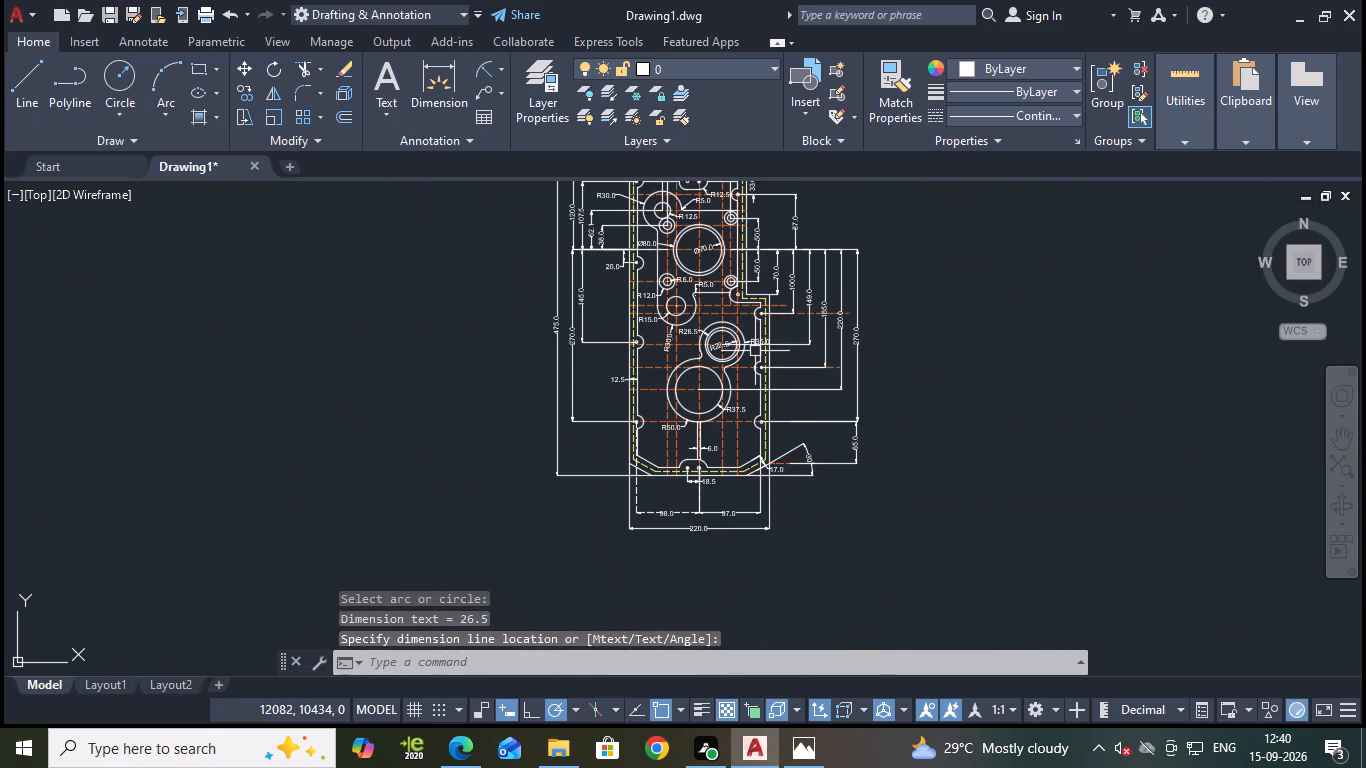
middle_drag(996, 370, 1059, 453)
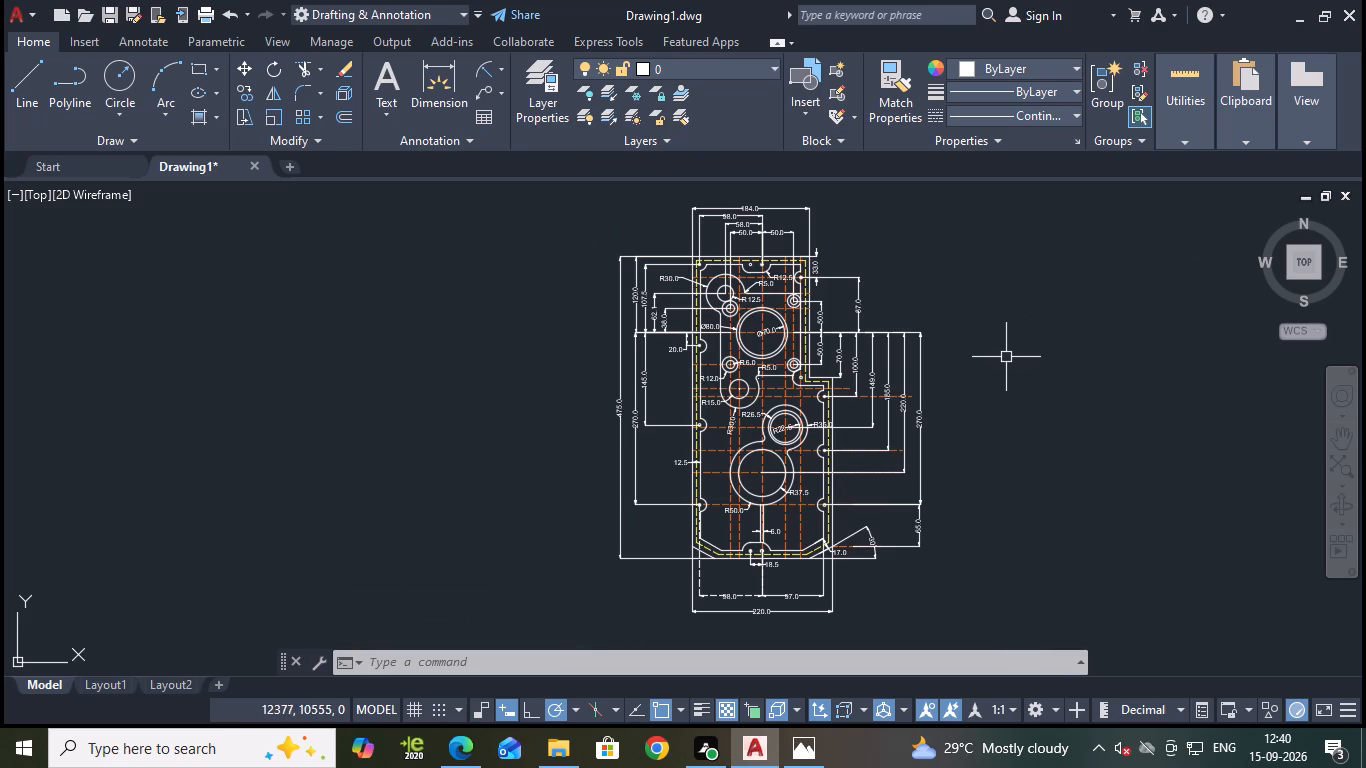
scroll(952, 338, up, 1)
middle_drag(1018, 355, 1094, 380)
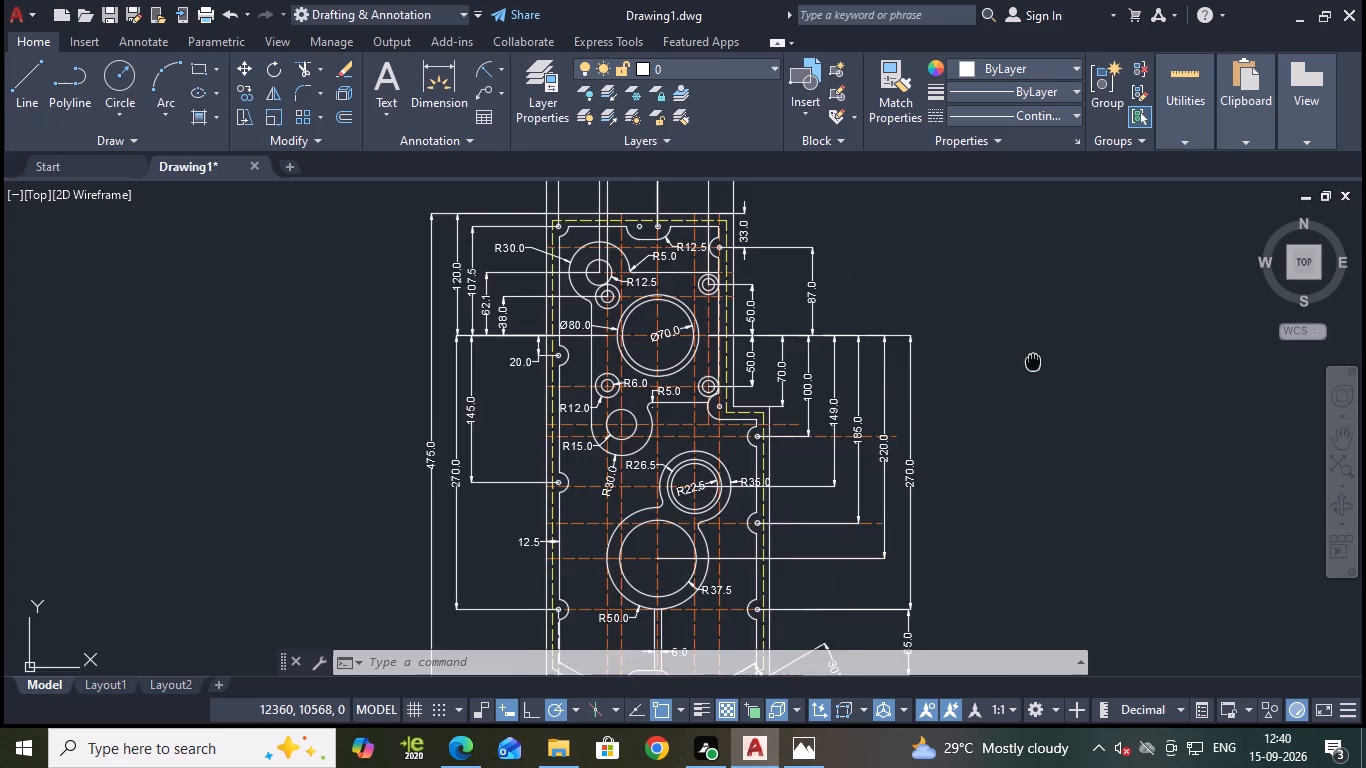
middle_drag(1094, 380, 1124, 388)
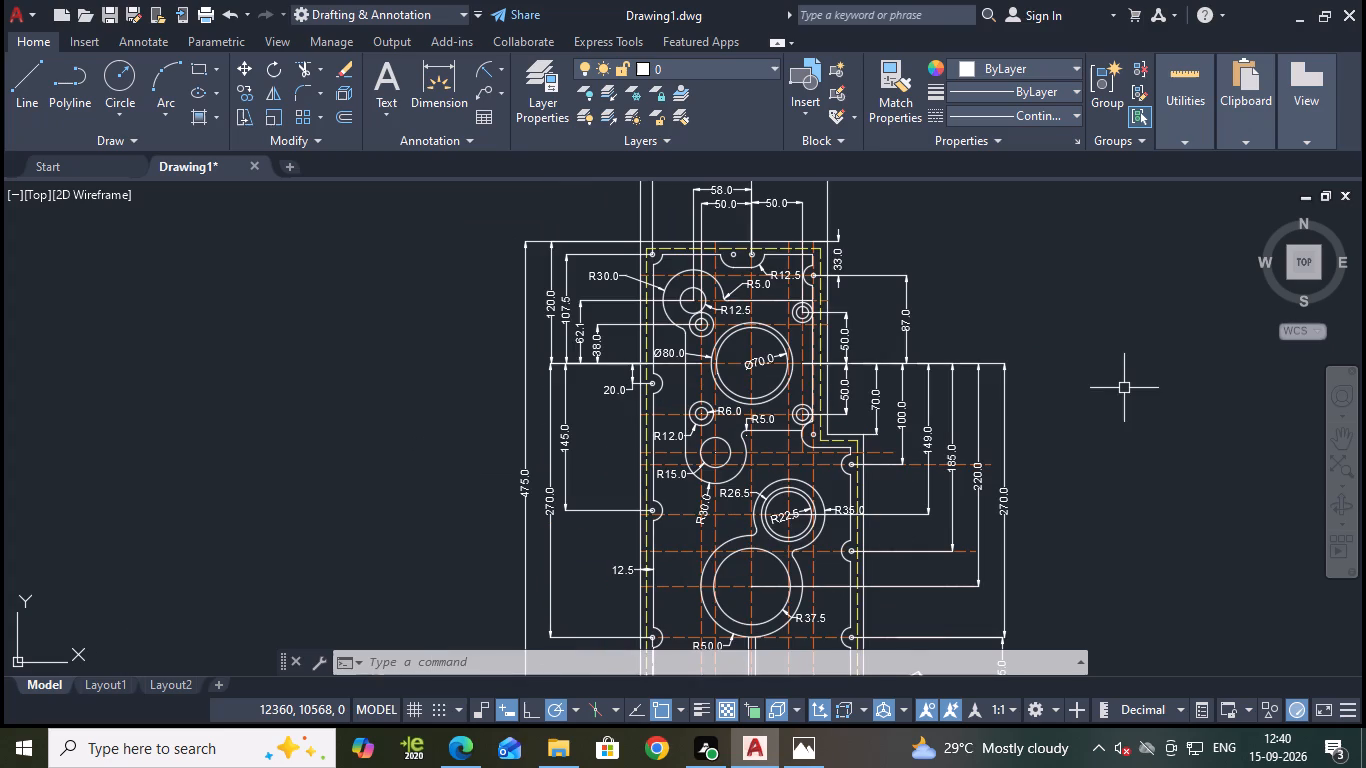
scroll(765, 447, up, 2)
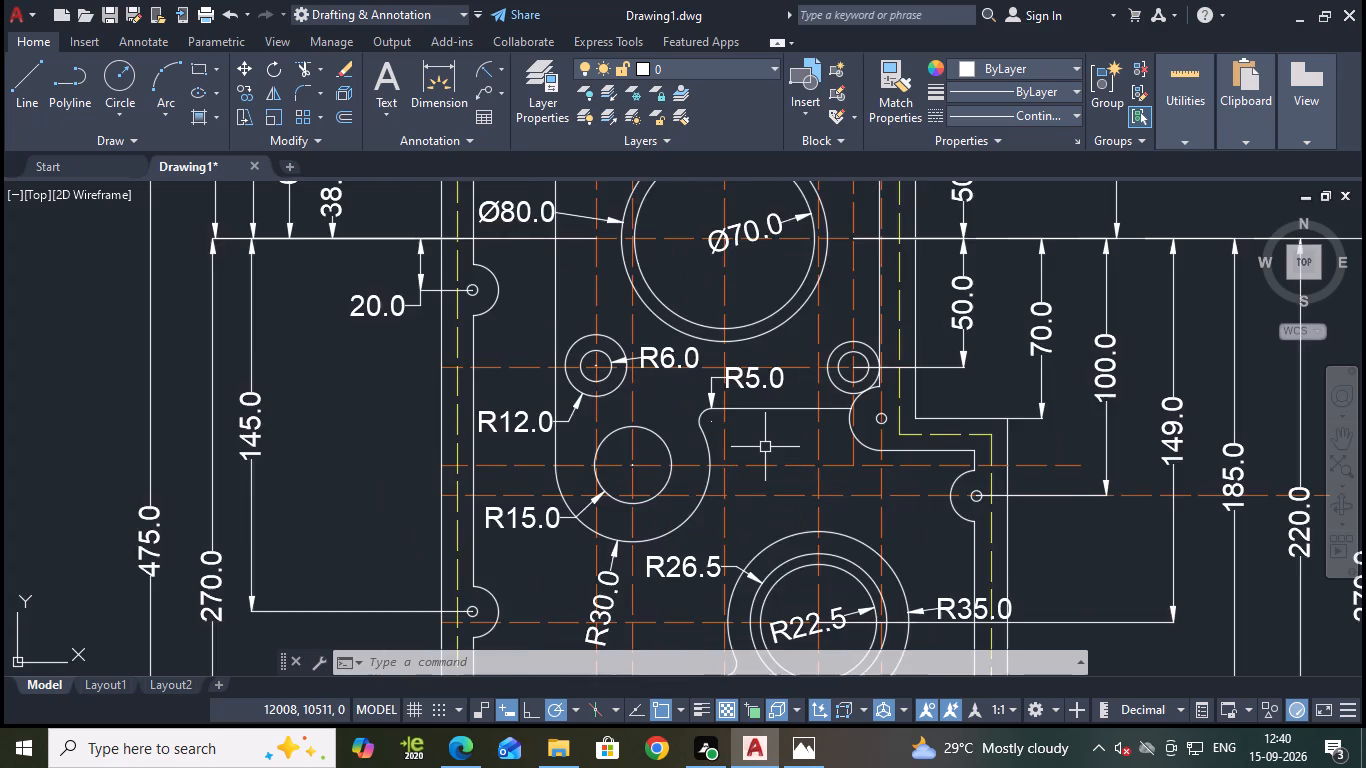
scroll(765, 447, down, 2)
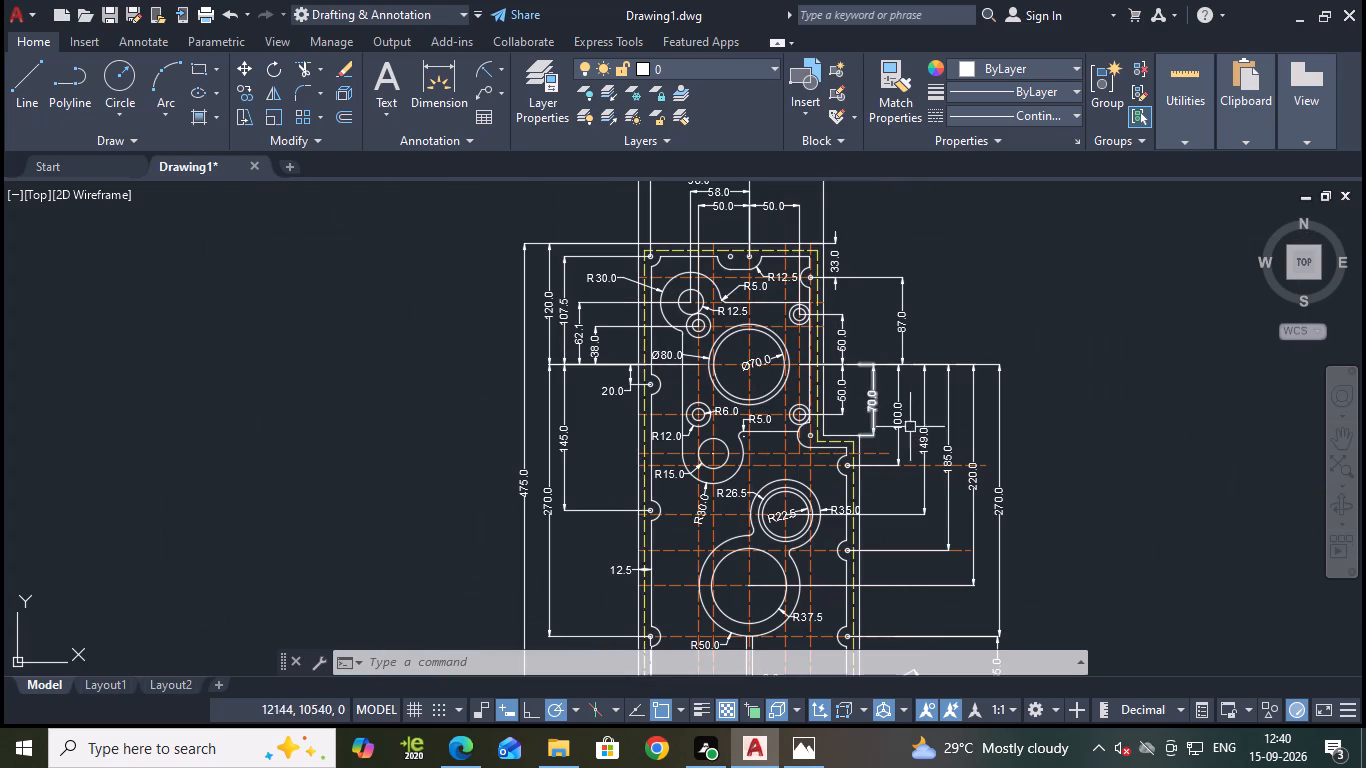
middle_drag(1094, 515, 1147, 392)
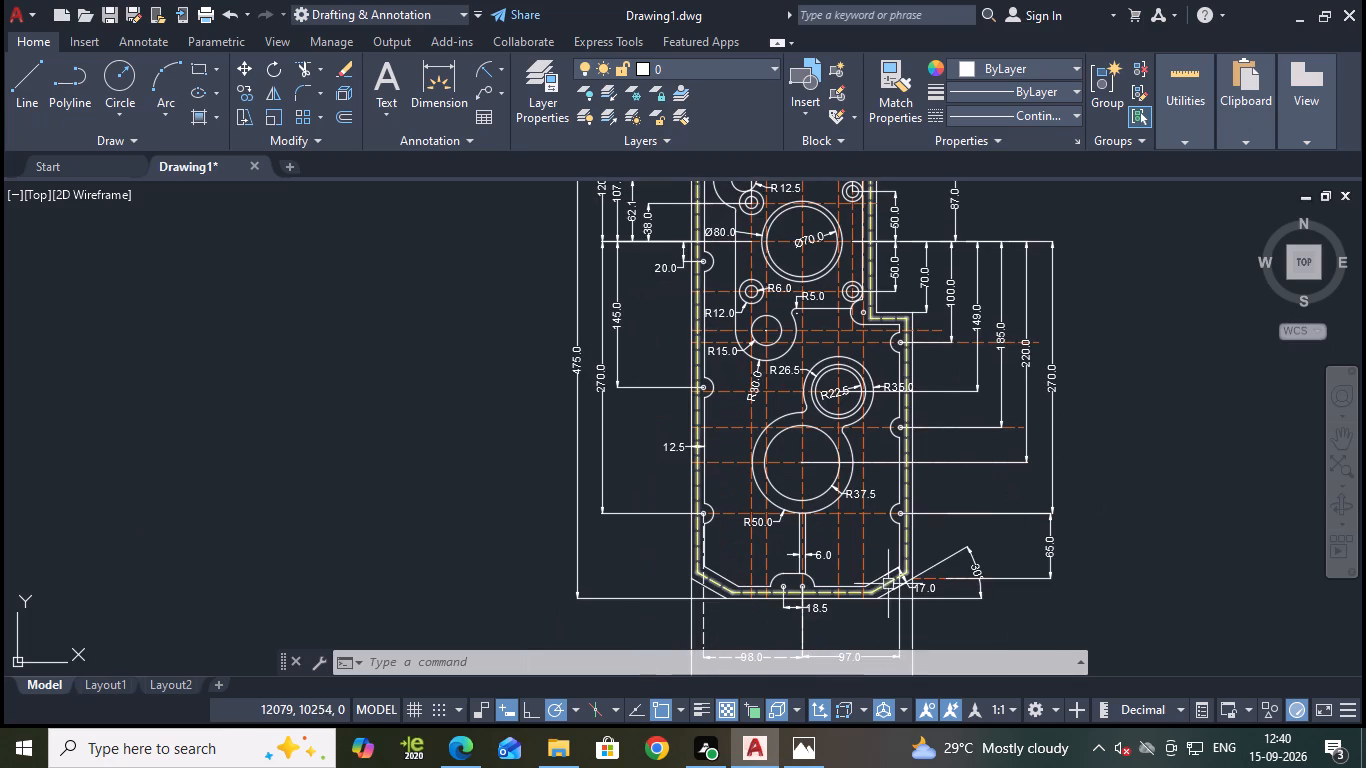
scroll(715, 496, up, 1)
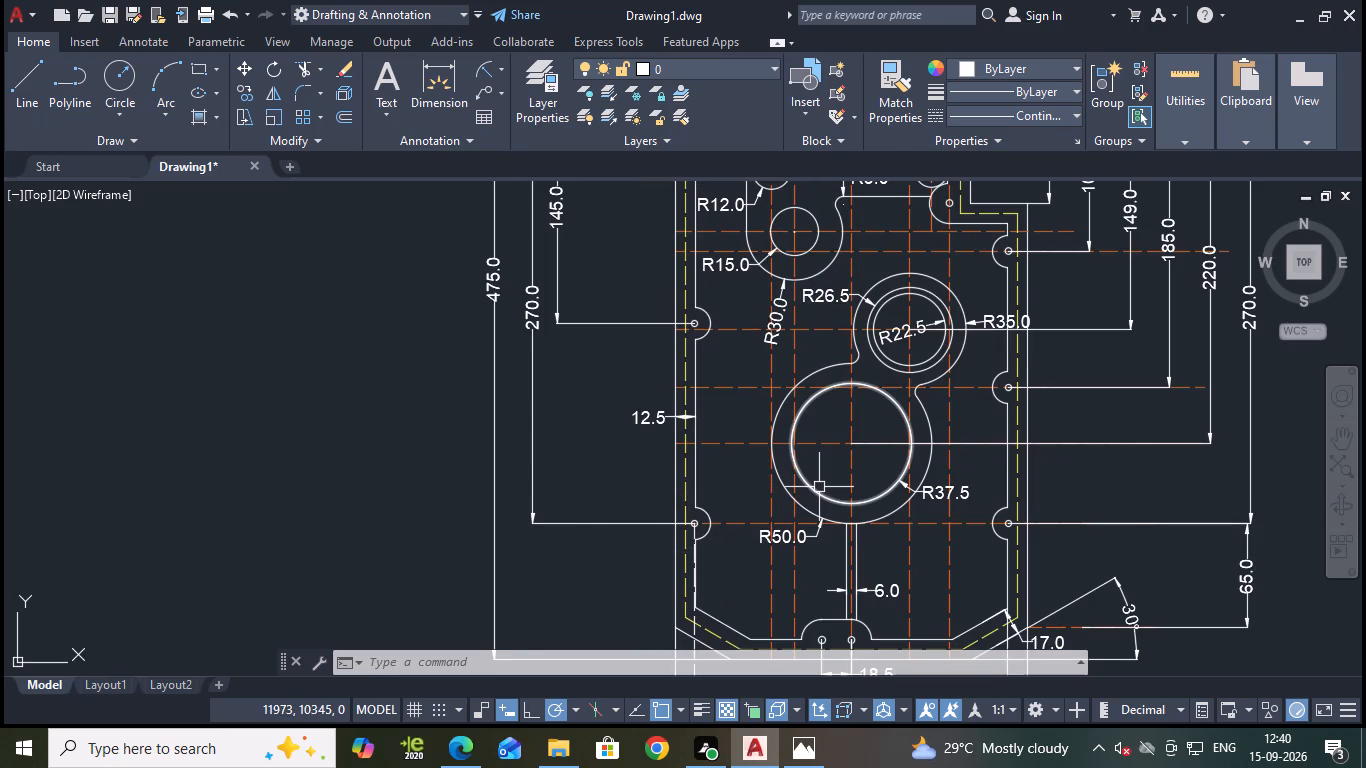
Save the drawing with the new bore radius dimensions.
key(ctrl+s)
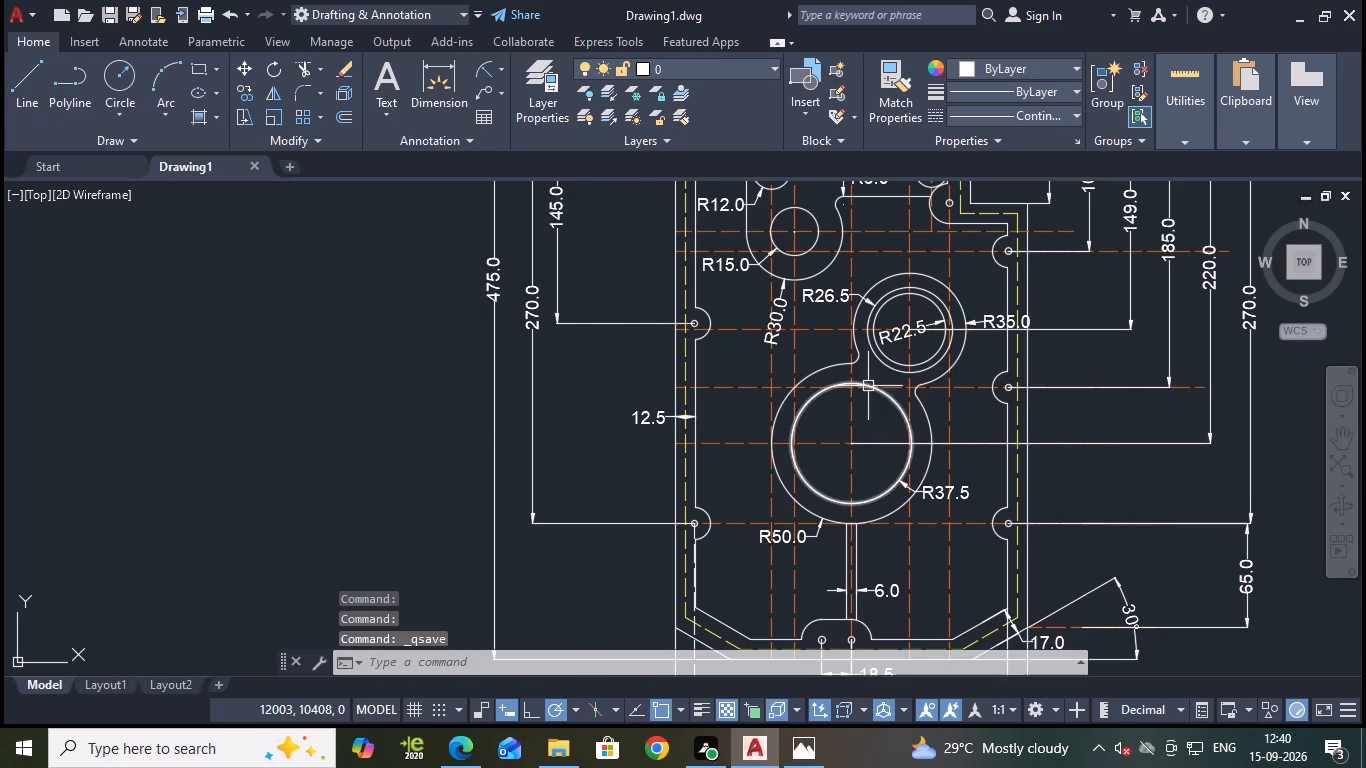
Add a radius dimension to the inner circle of the small boss at the lower right of the Ø70.0 bore, with its text on the left.
scroll(868, 386, up, 1)
scroll(916, 415, down, 2)
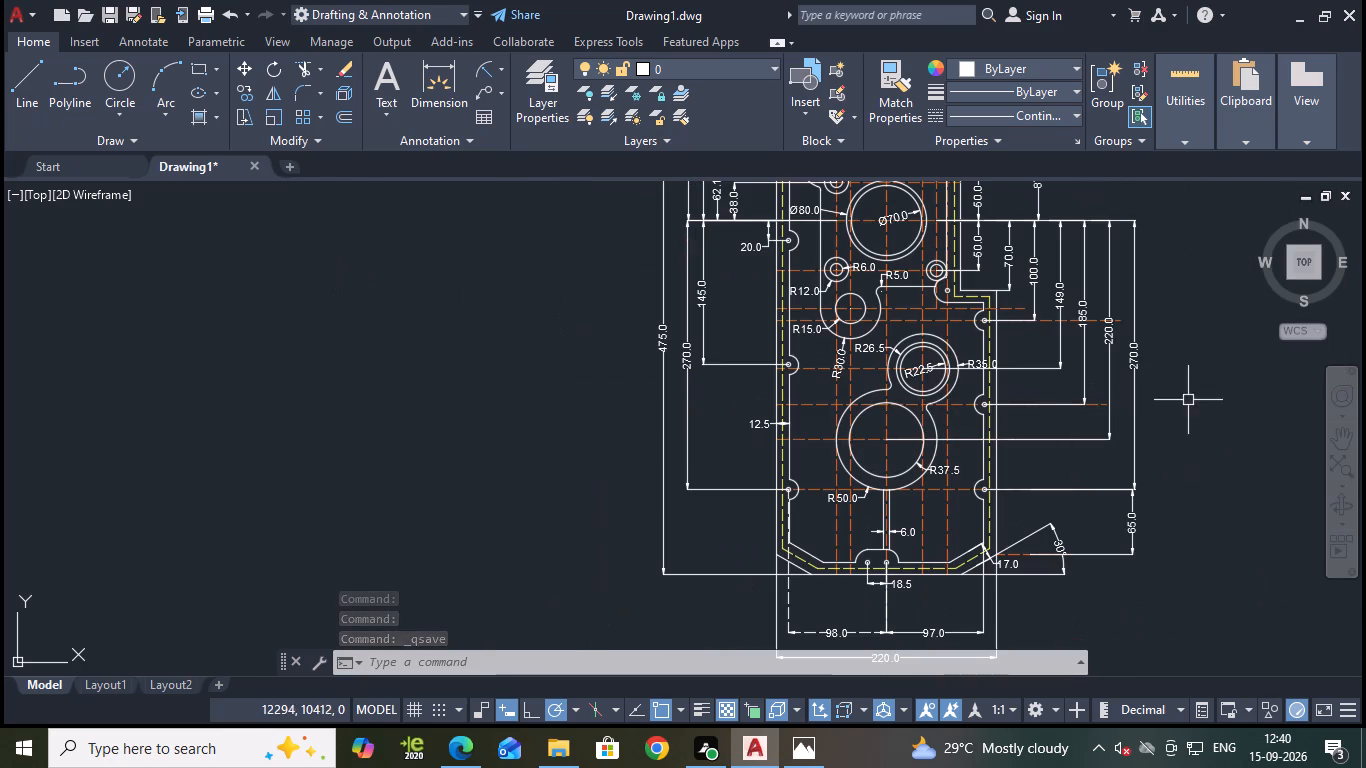
middle_drag(1192, 389, 1035, 505)
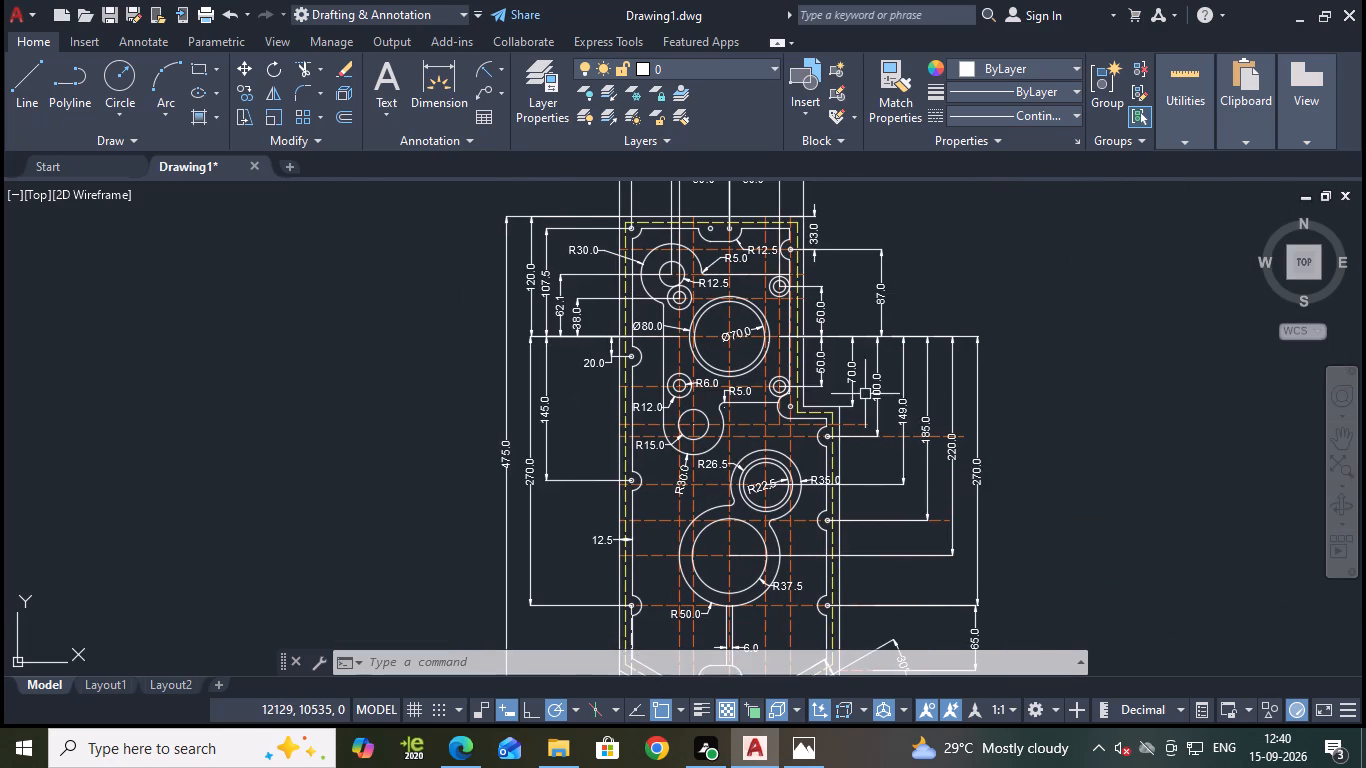
scroll(865, 394, up, 1)
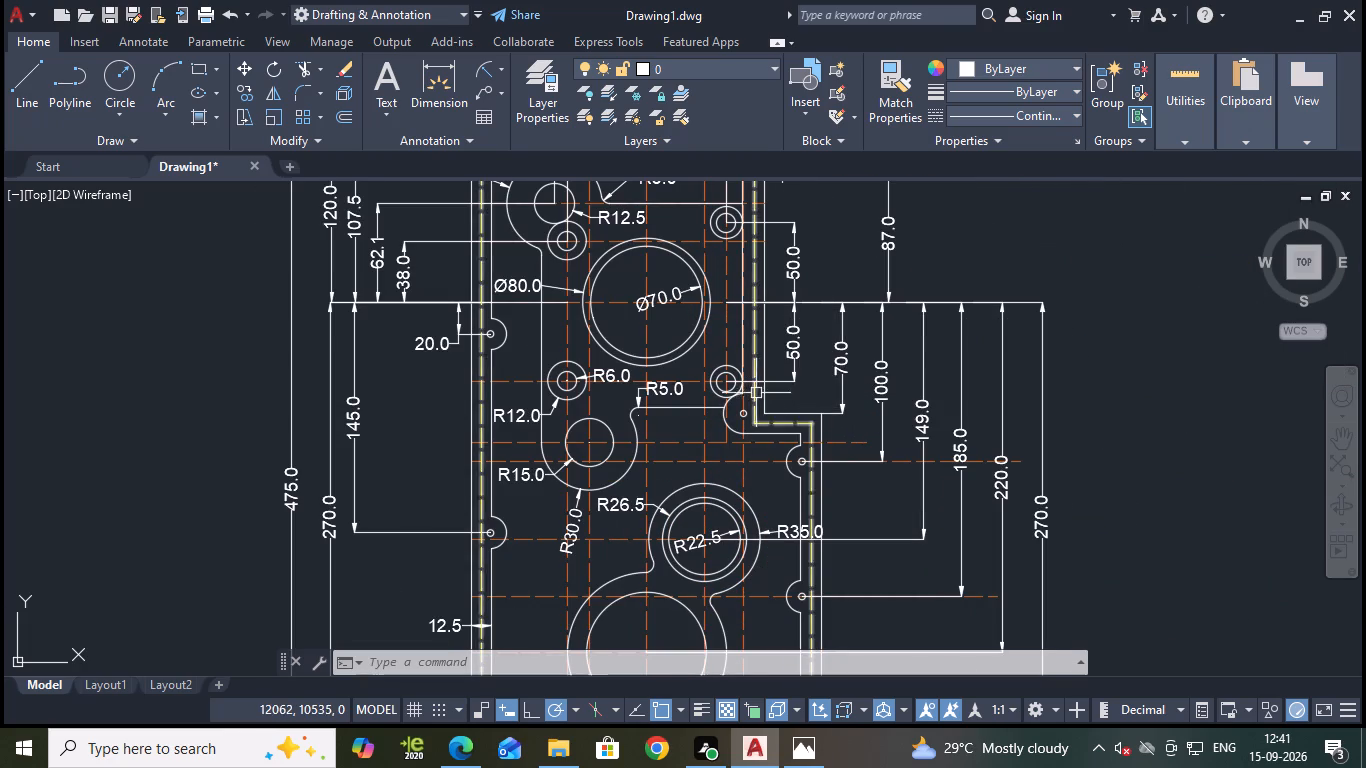
scroll(735, 355, up, 2)
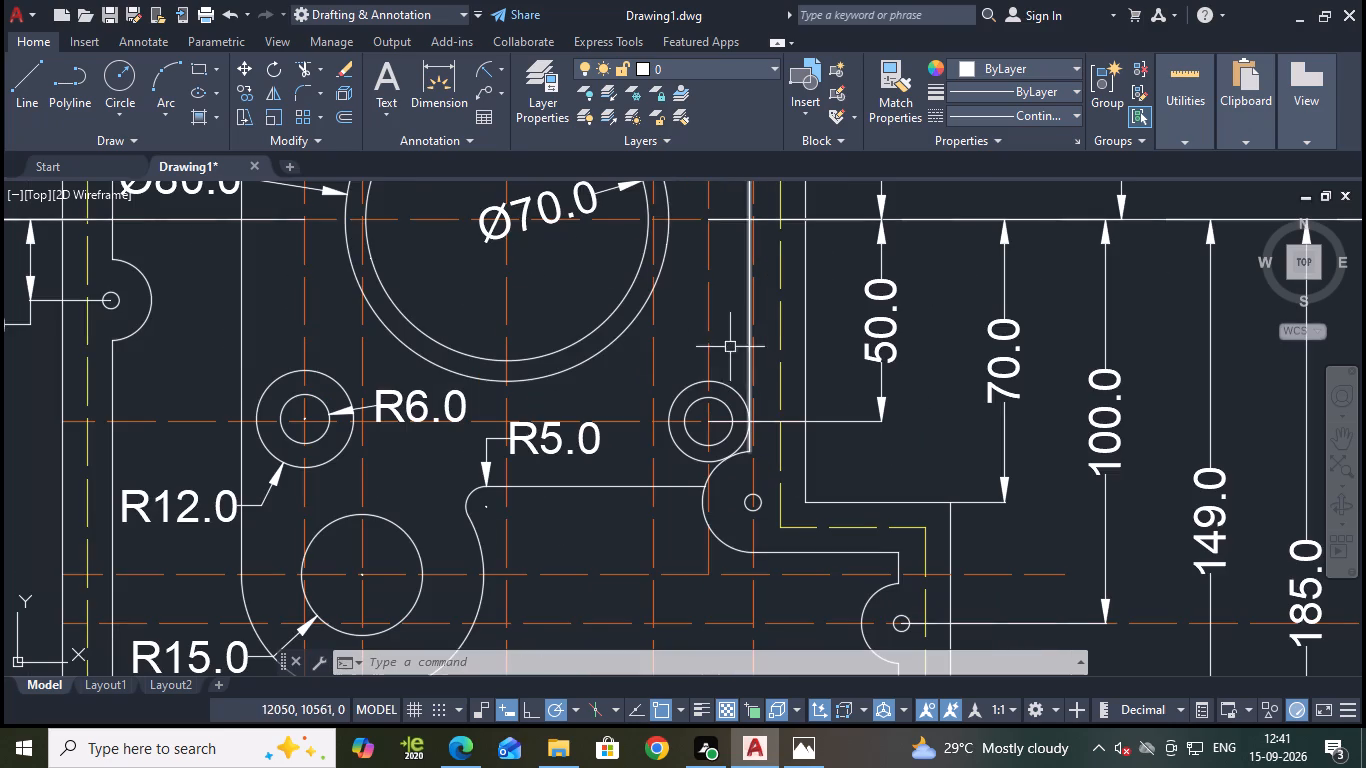
click(480, 68)
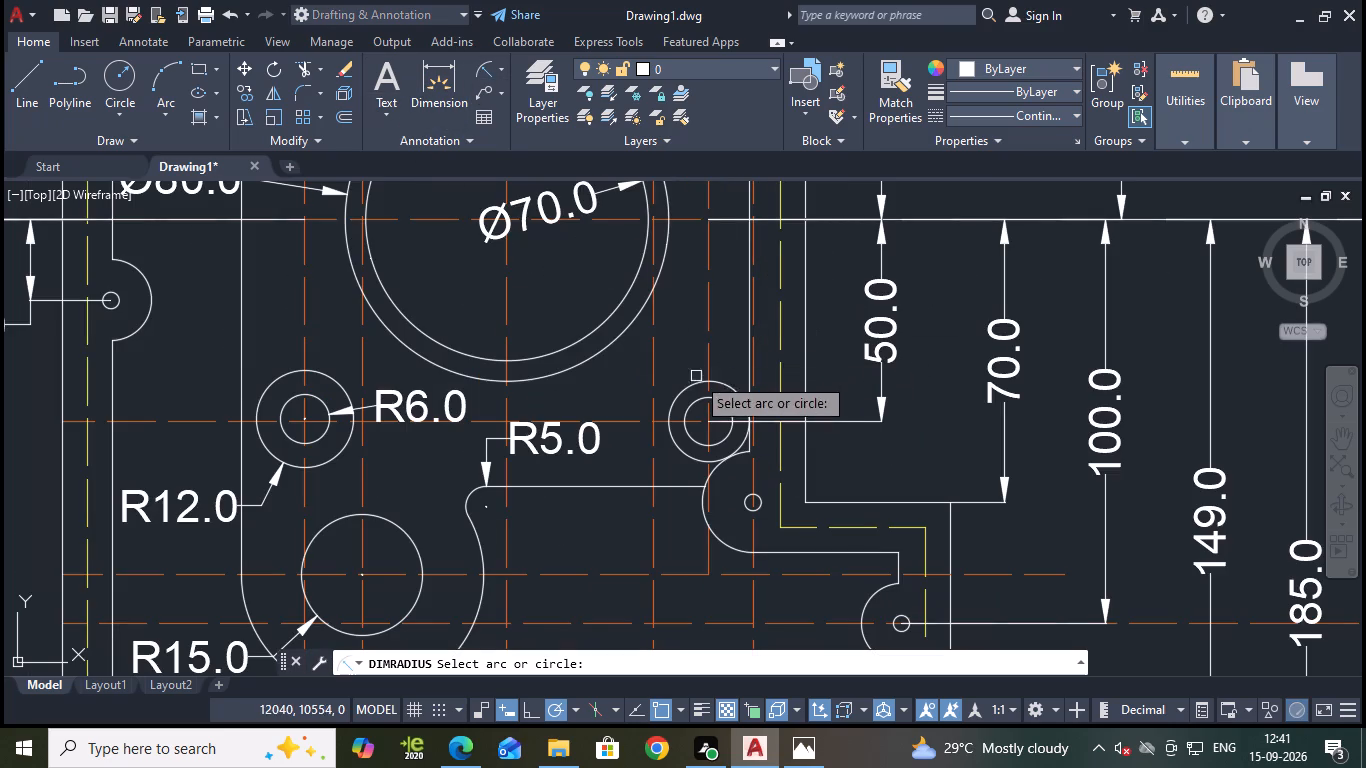
click(699, 400)
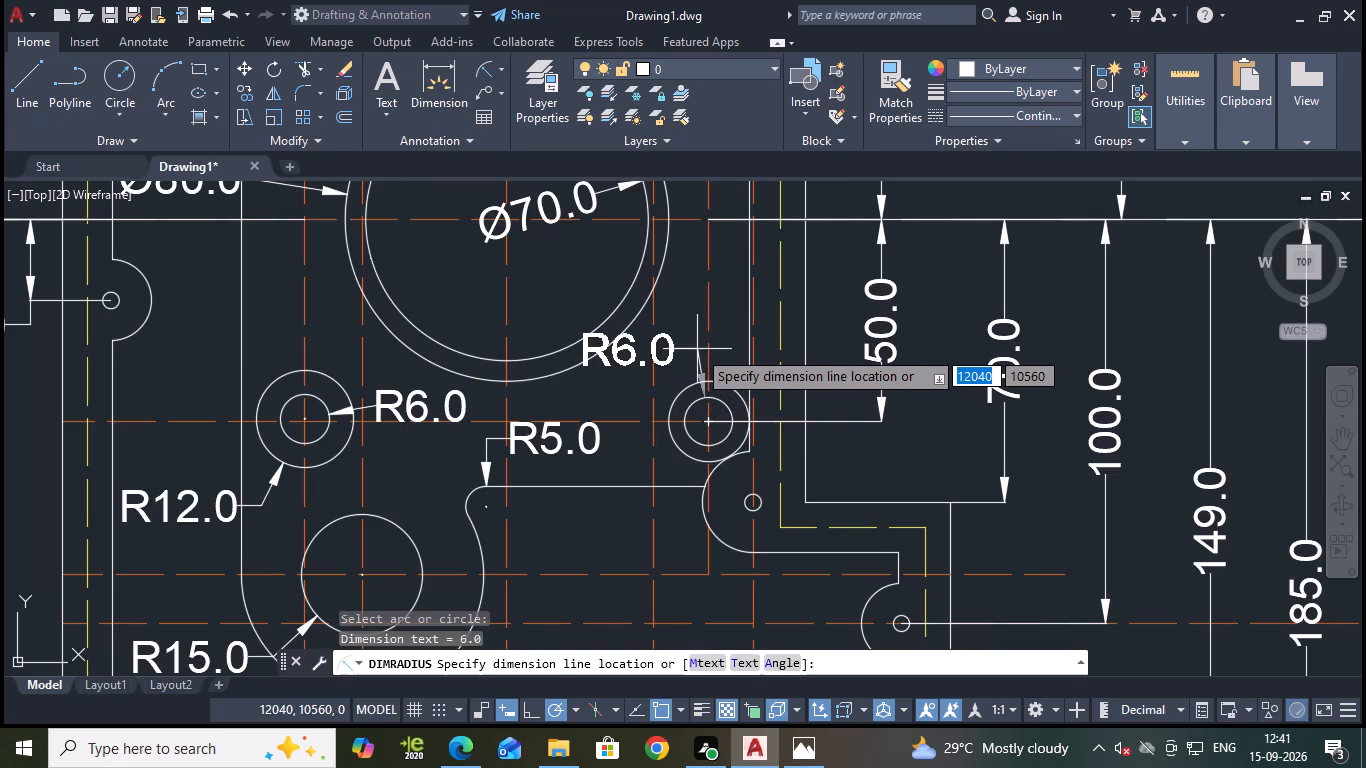
click(657, 403)
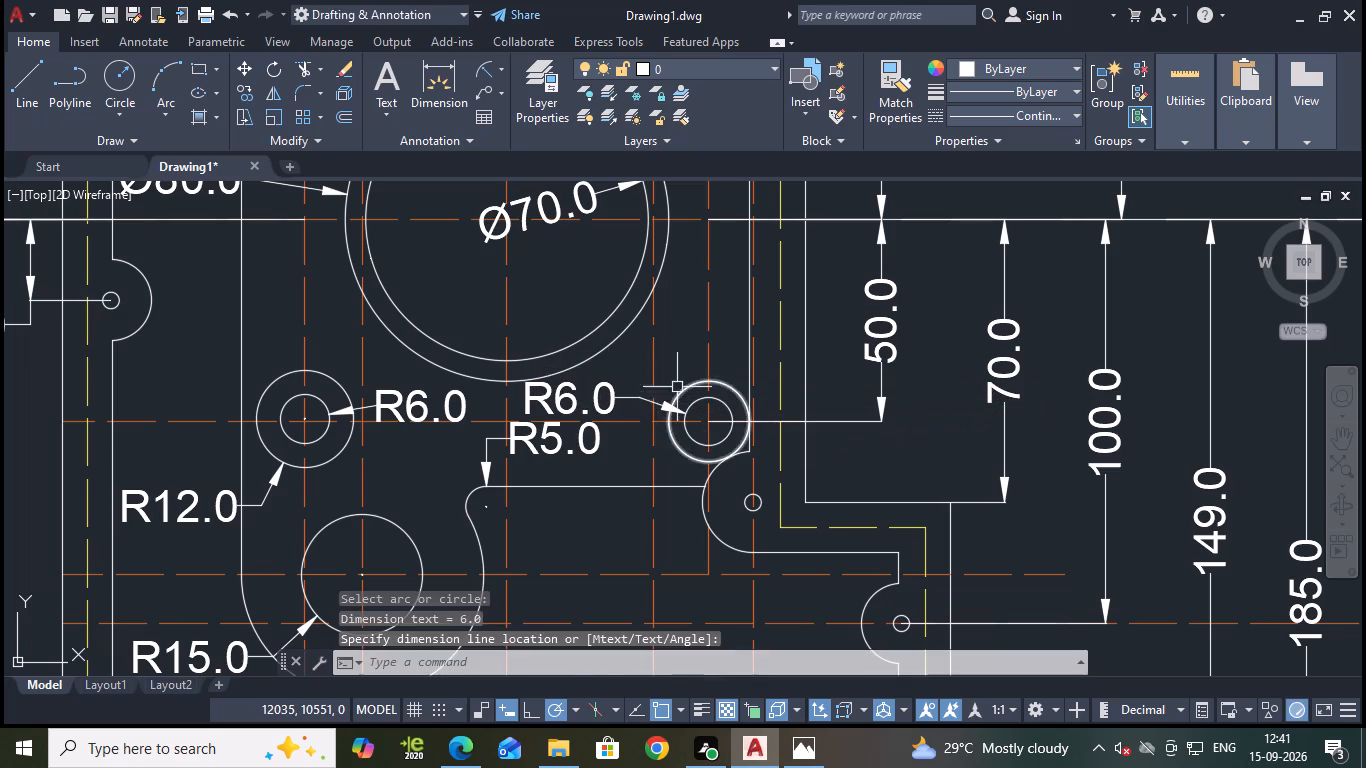
Save the drawing with the added small boss radius dimension.
scroll(677, 386, down, 2)
scroll(1021, 320, down, 1)
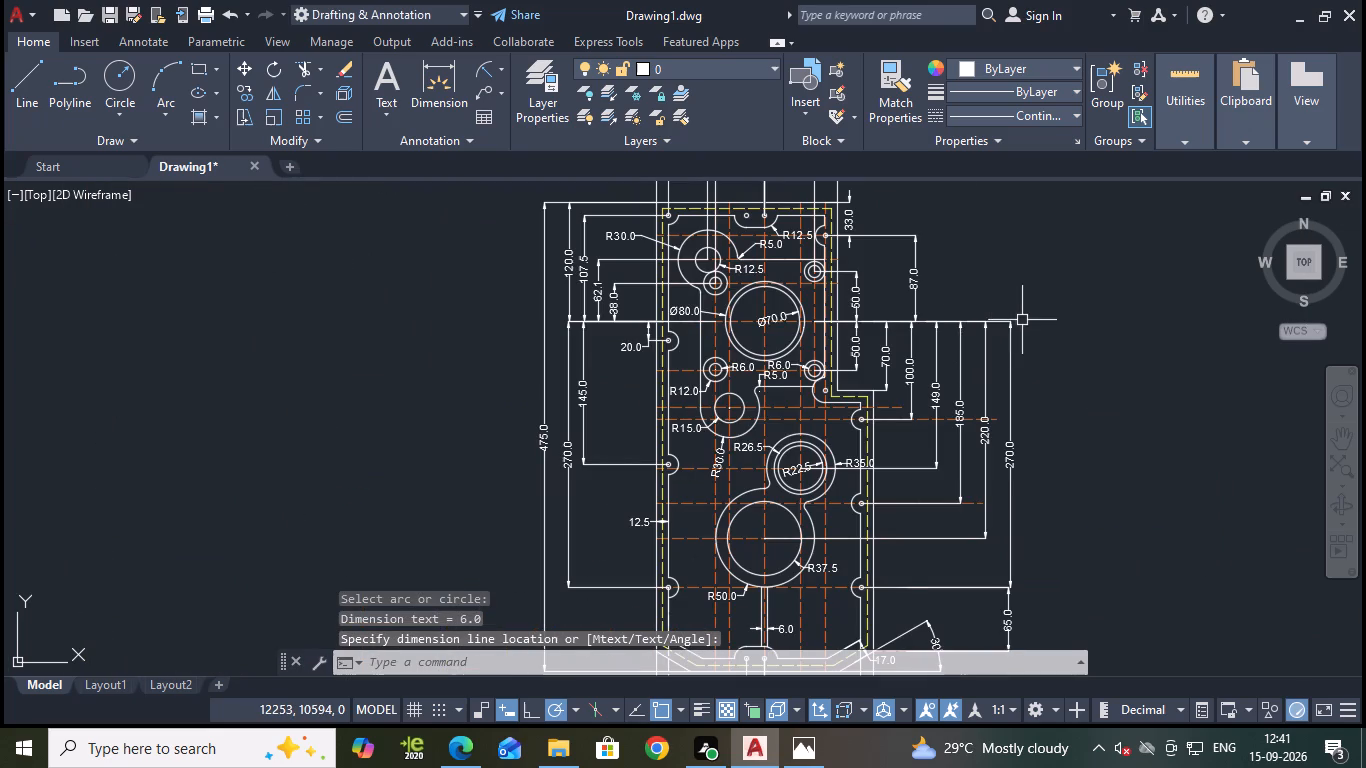
middle_drag(1080, 426, 1031, 362)
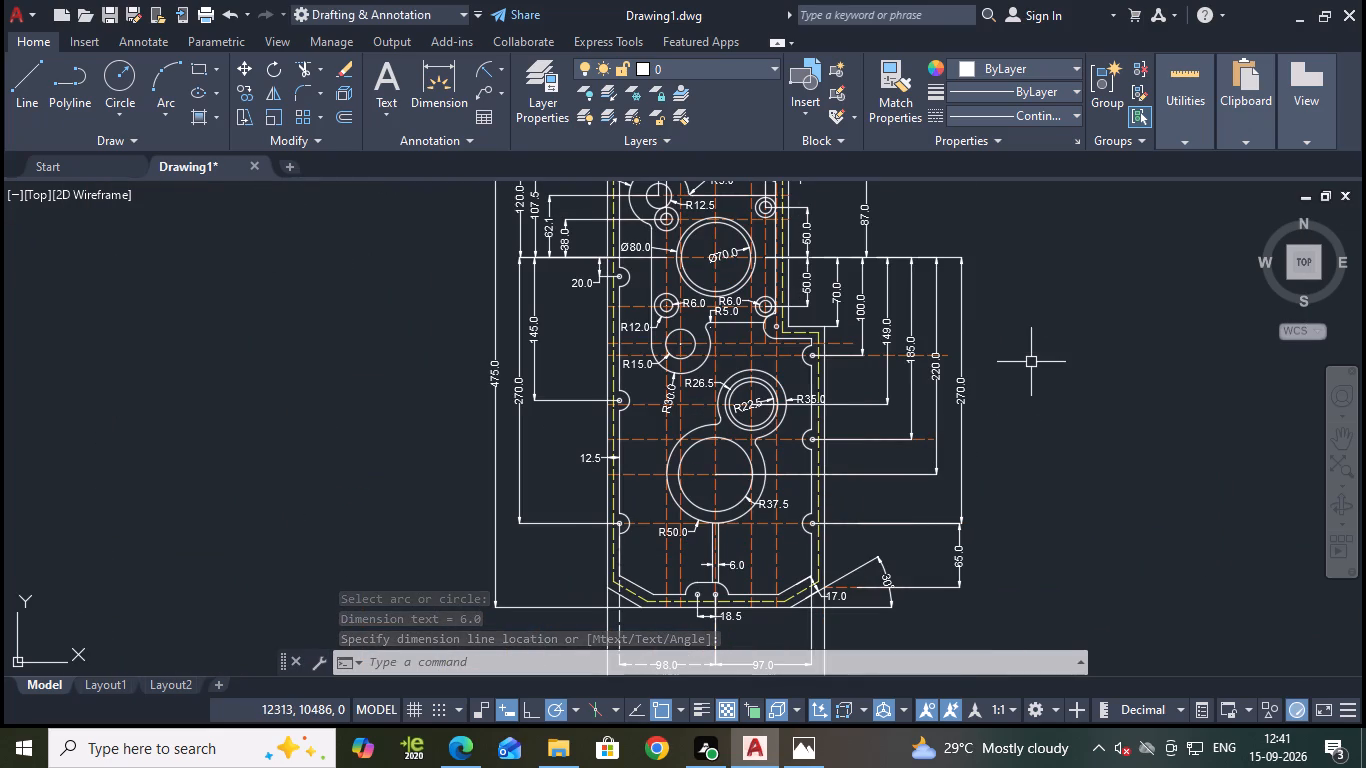
key(ctrl+s)
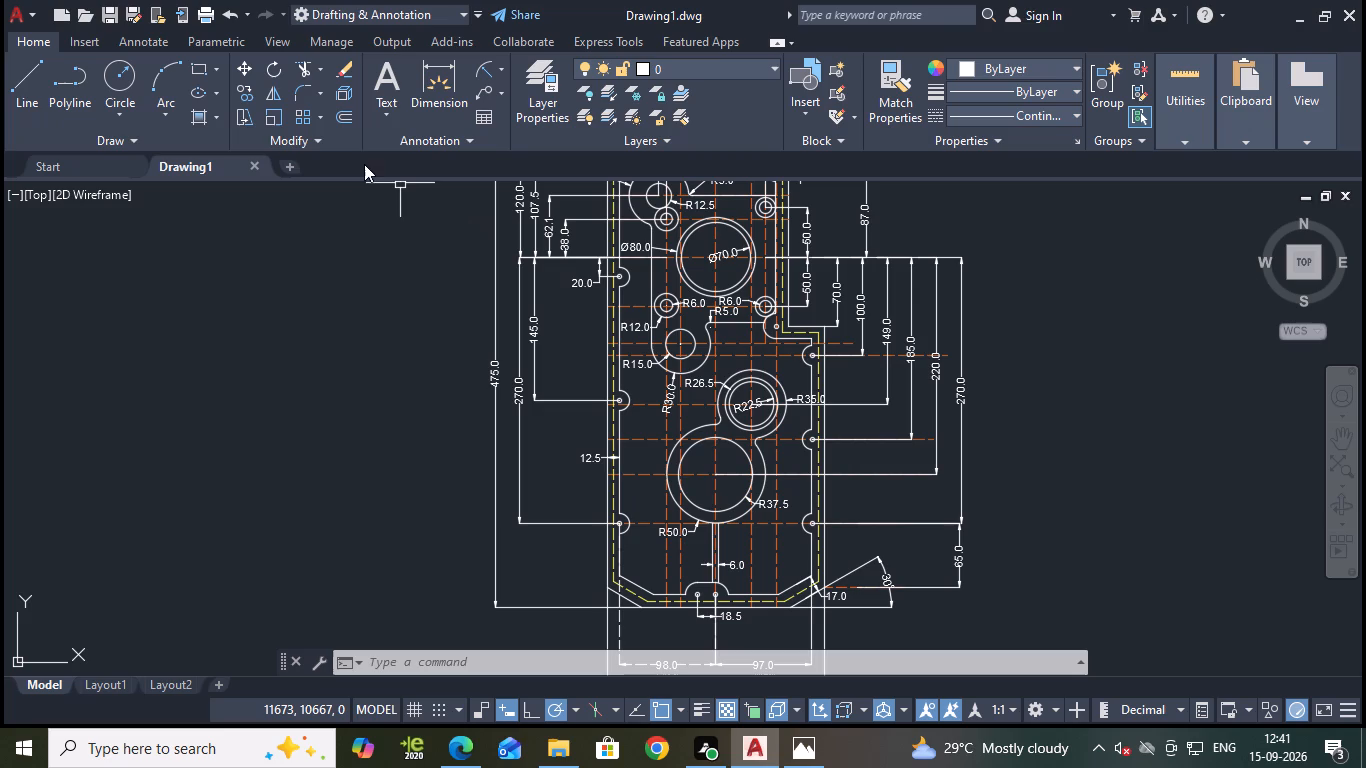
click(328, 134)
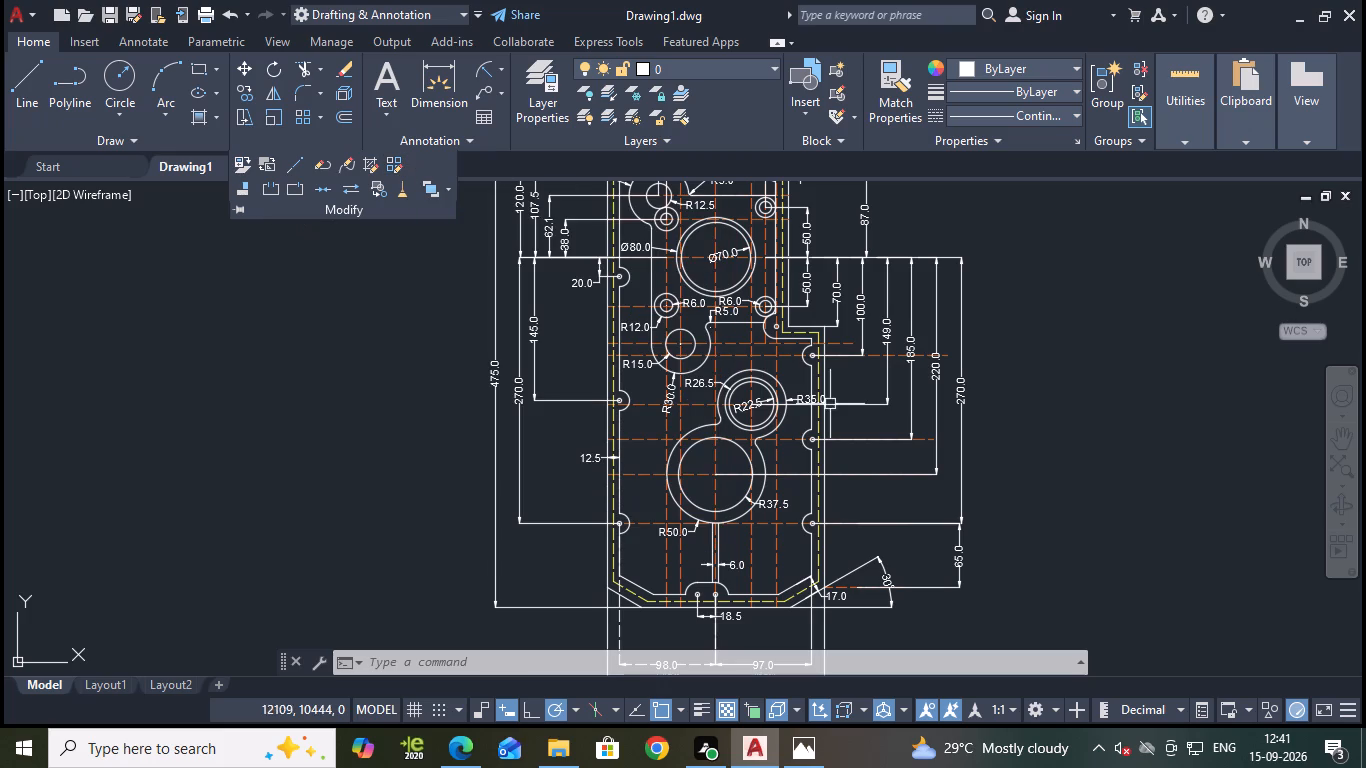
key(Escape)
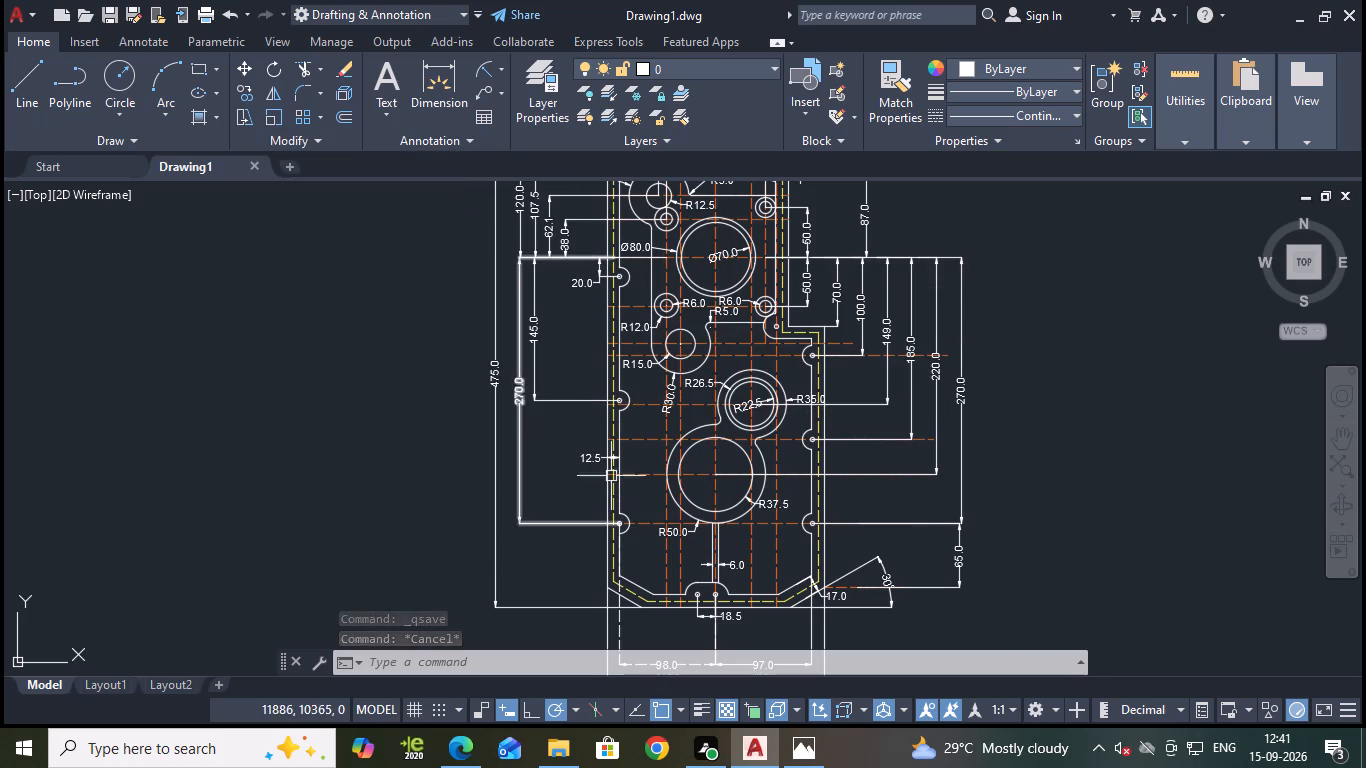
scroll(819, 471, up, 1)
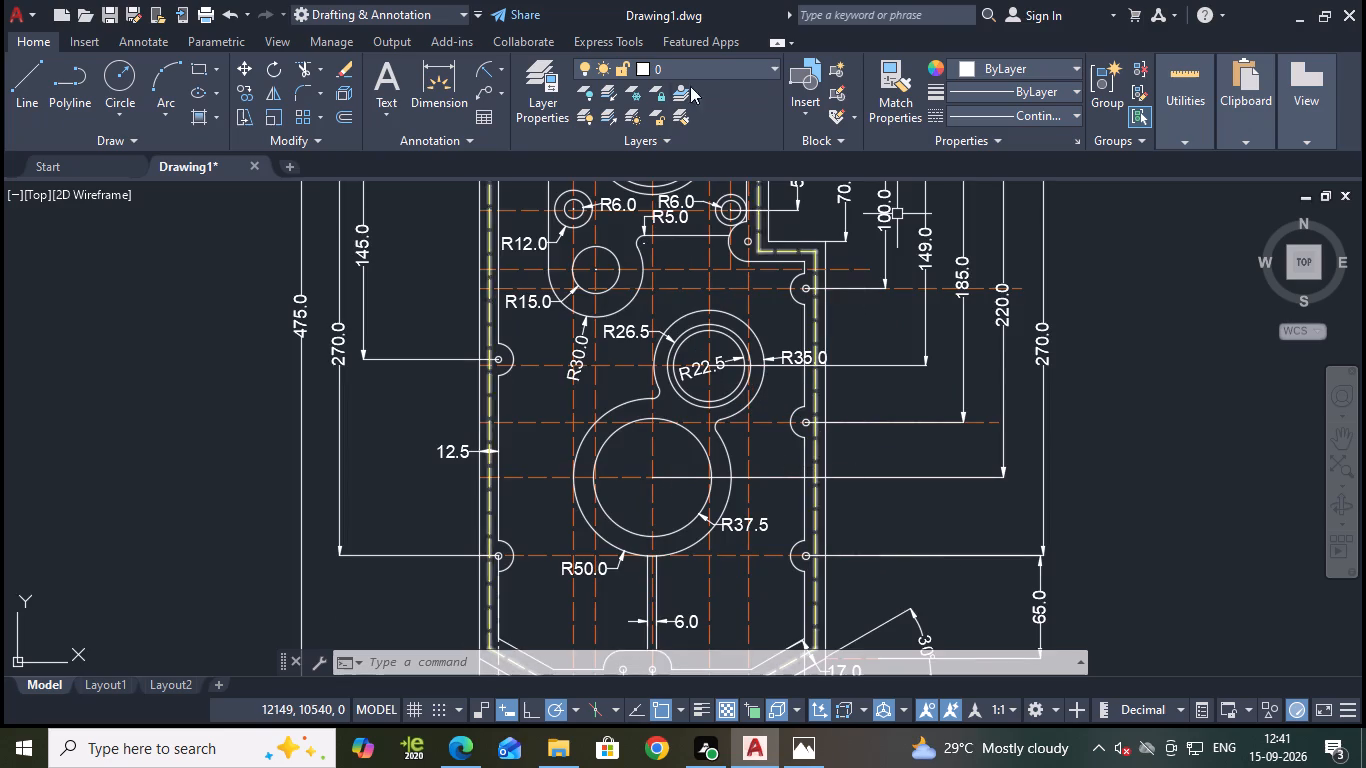
Add a radius dimension to the lowest half-round boss on the plate's left edge, with its text inside the plate, up and right of the arc.
click(479, 64)
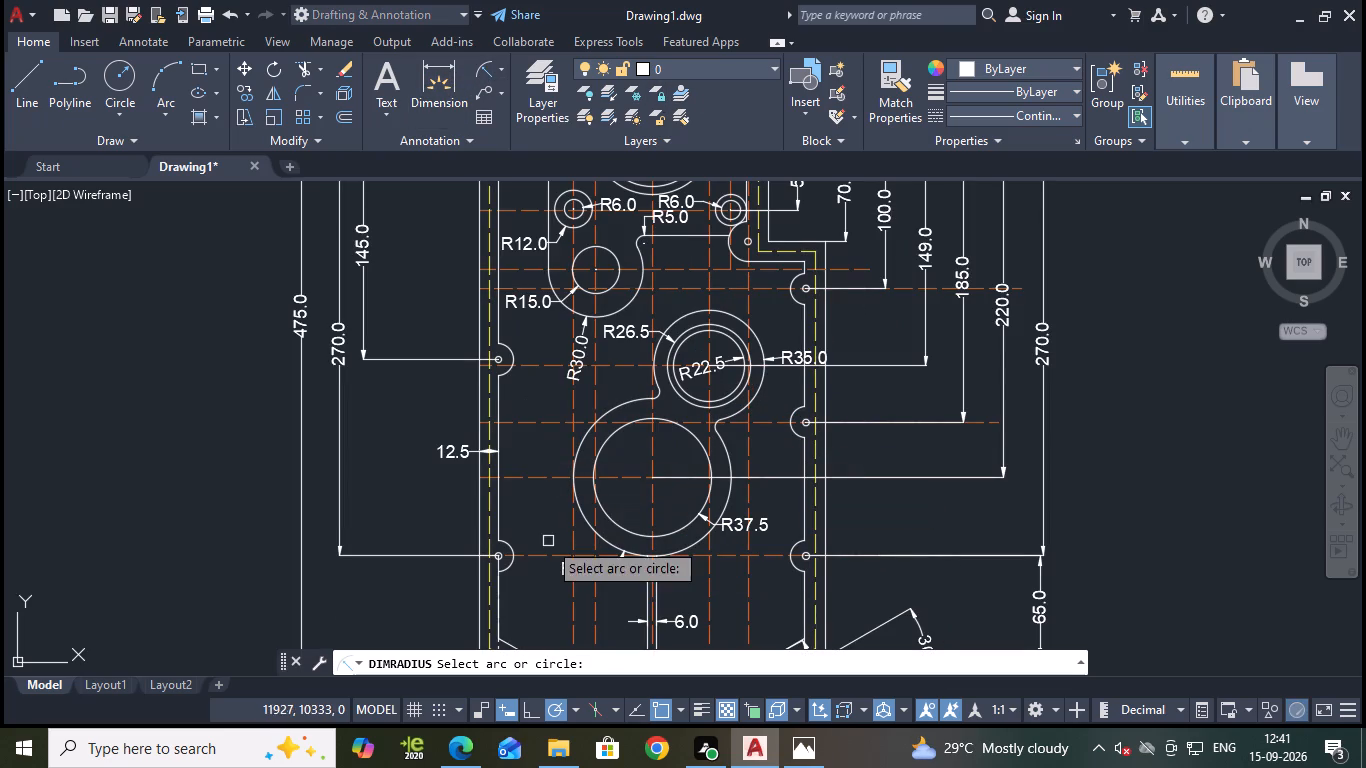
middle_drag(539, 529, 612, 429)
scroll(586, 438, up, 1)
click(576, 445)
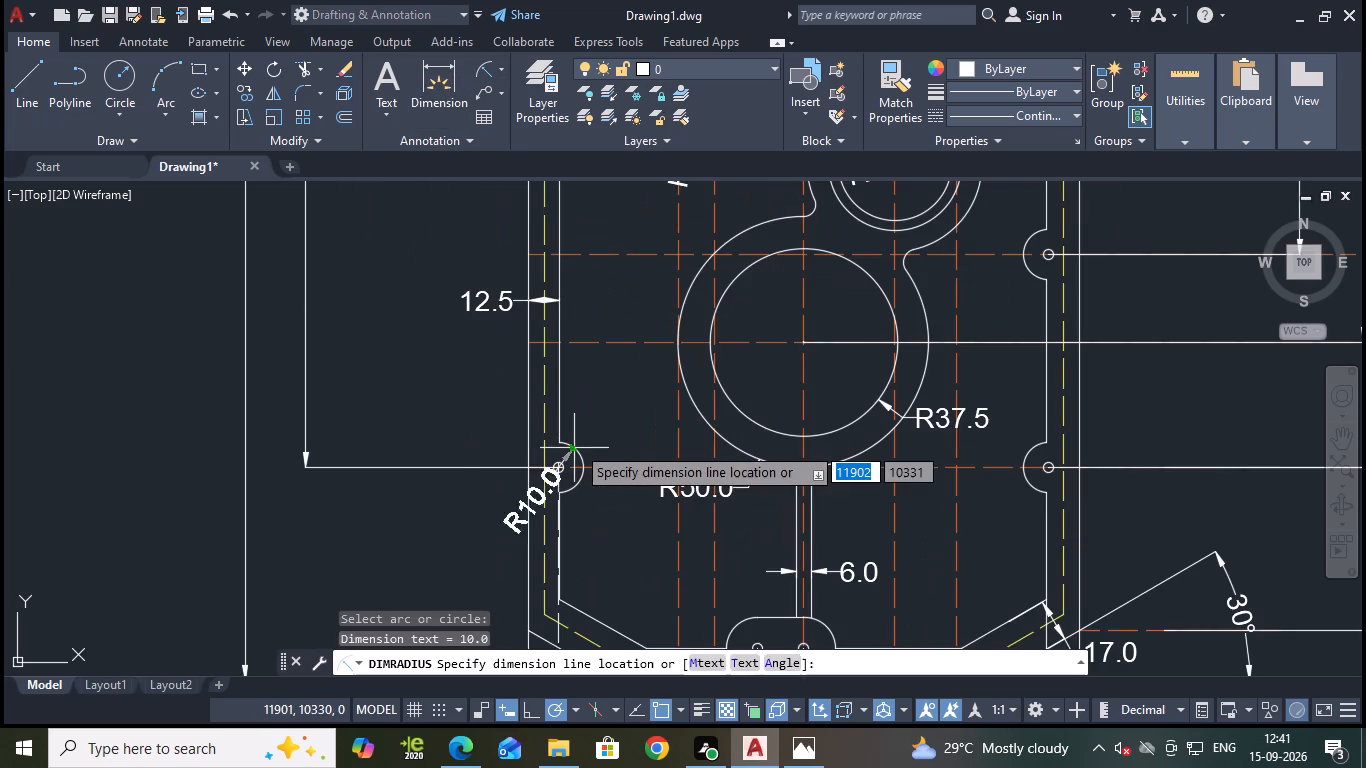
click(591, 429)
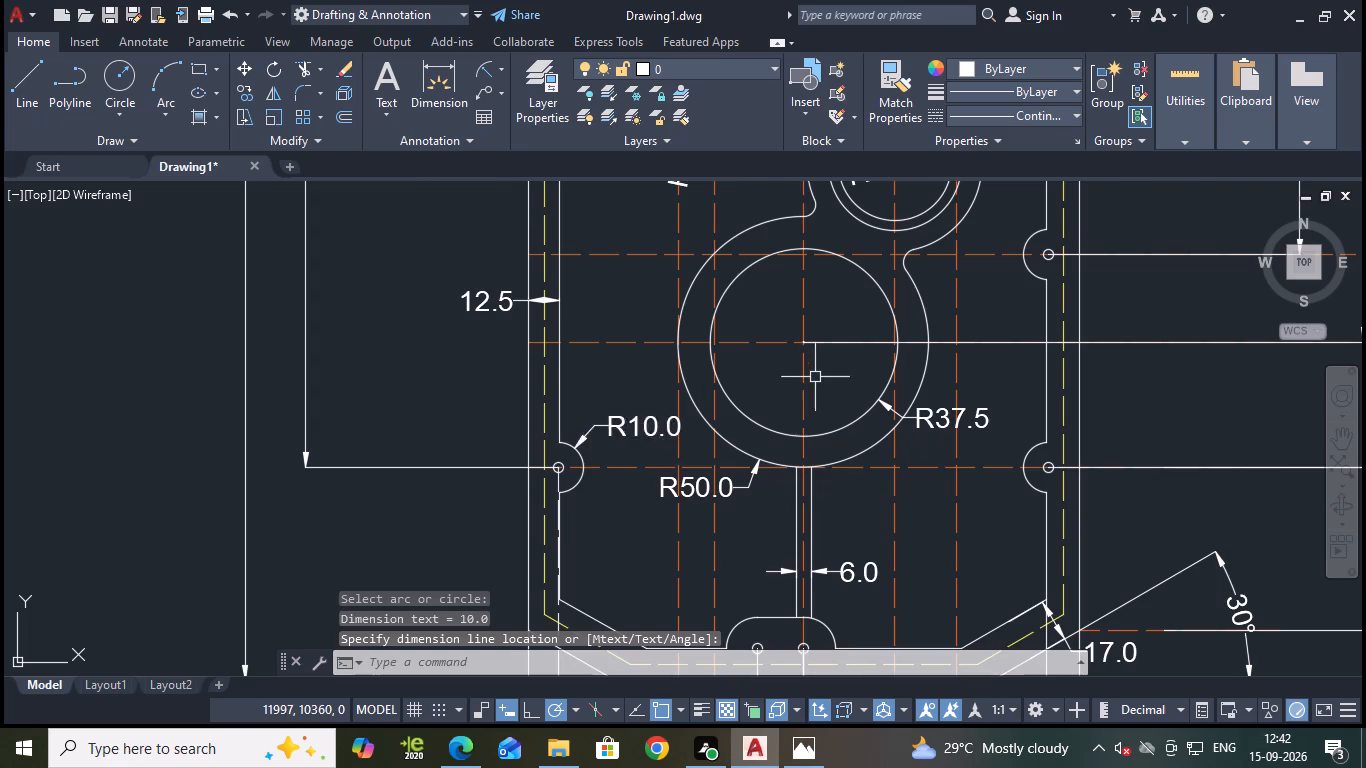
Save the drawing with the added edge boss radius dimension.
scroll(815, 377, down, 1)
scroll(918, 382, down, 1)
middle_drag(1183, 367, 1153, 425)
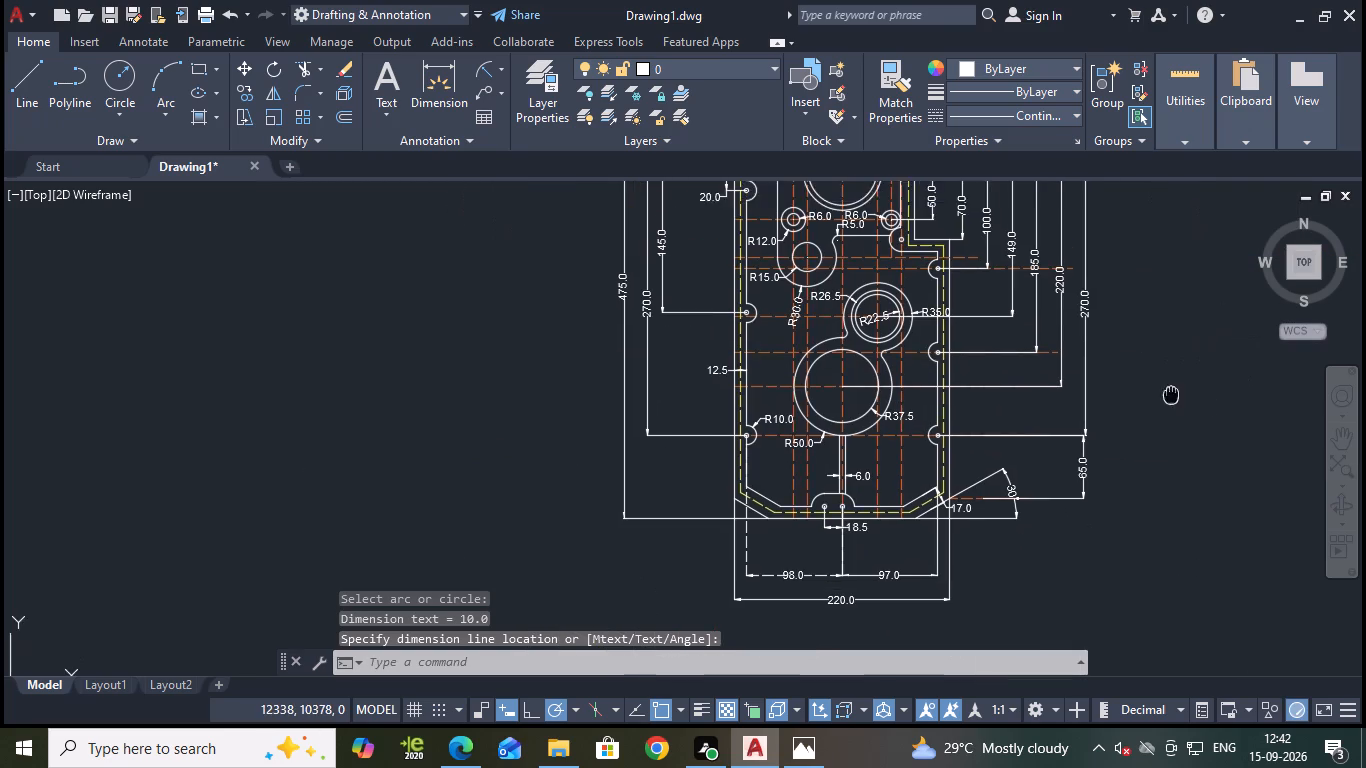
middle_drag(1153, 425, 1049, 502)
key(ctrl+s)
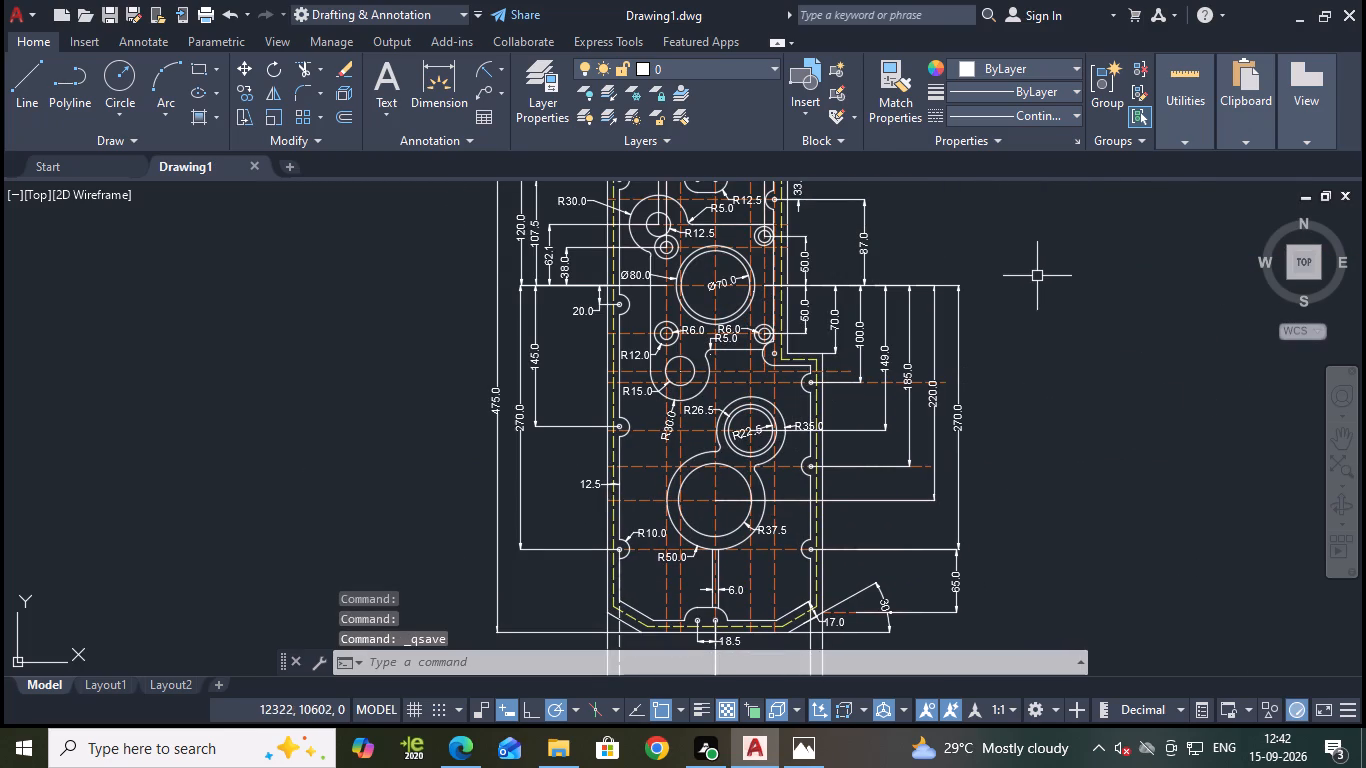
Examine the whole dimensioned plate for completeness and layout of its dimensions.
middle_drag(1039, 298, 1073, 385)
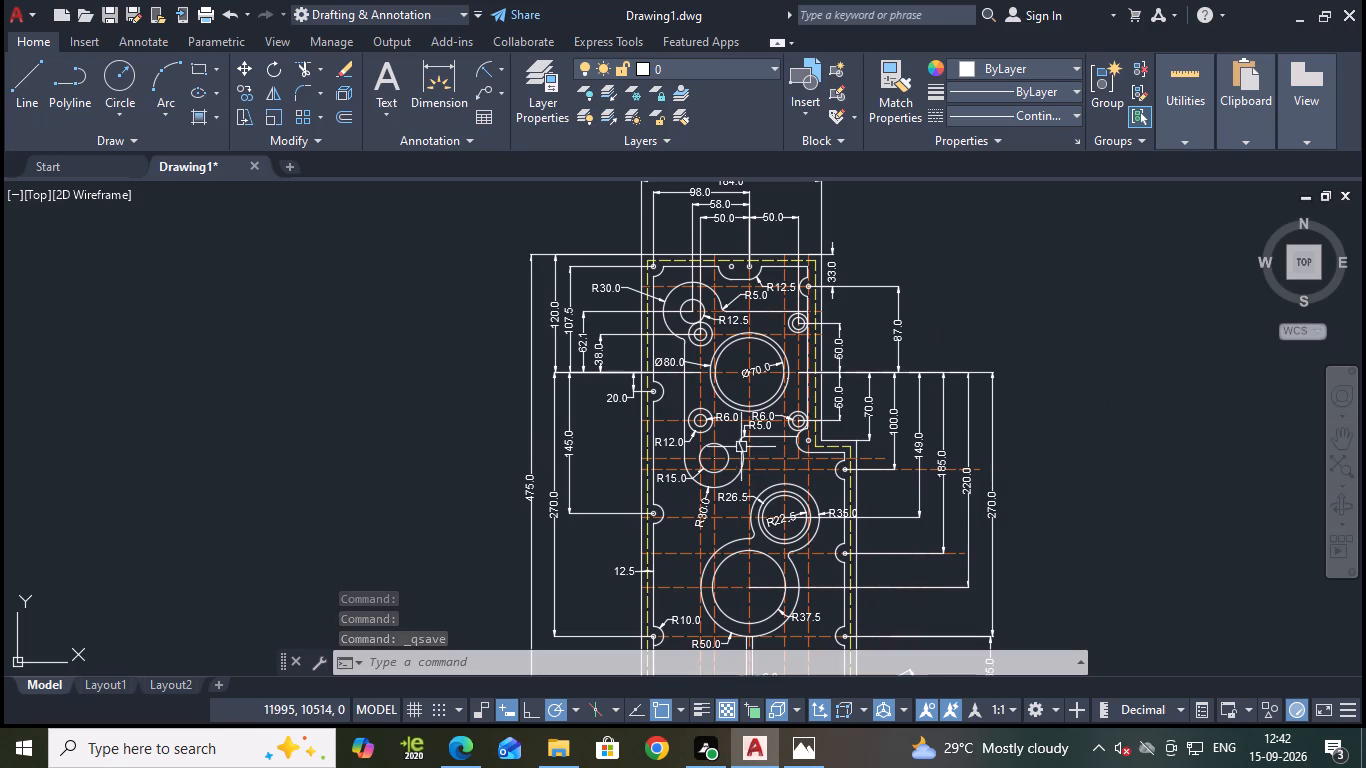
scroll(621, 445, down, 1)
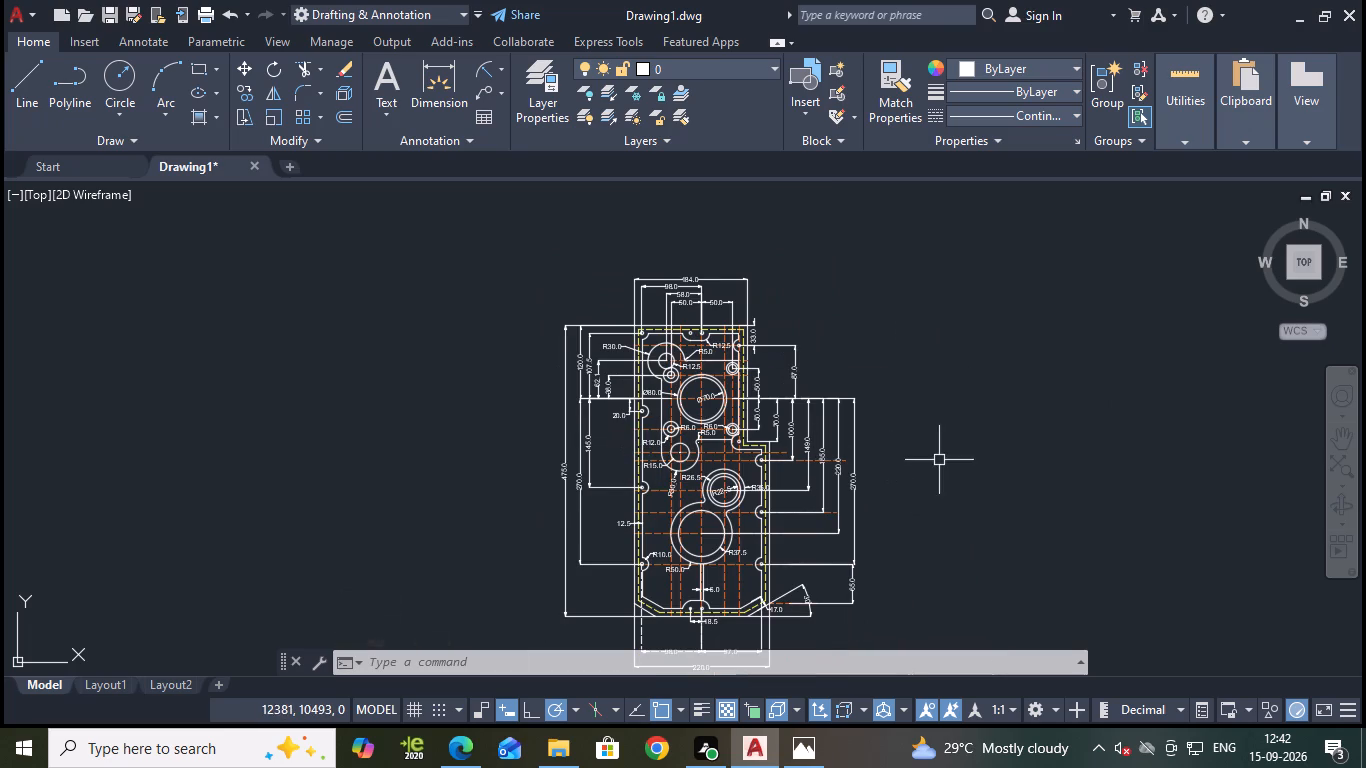
middle_drag(941, 457, 917, 385)
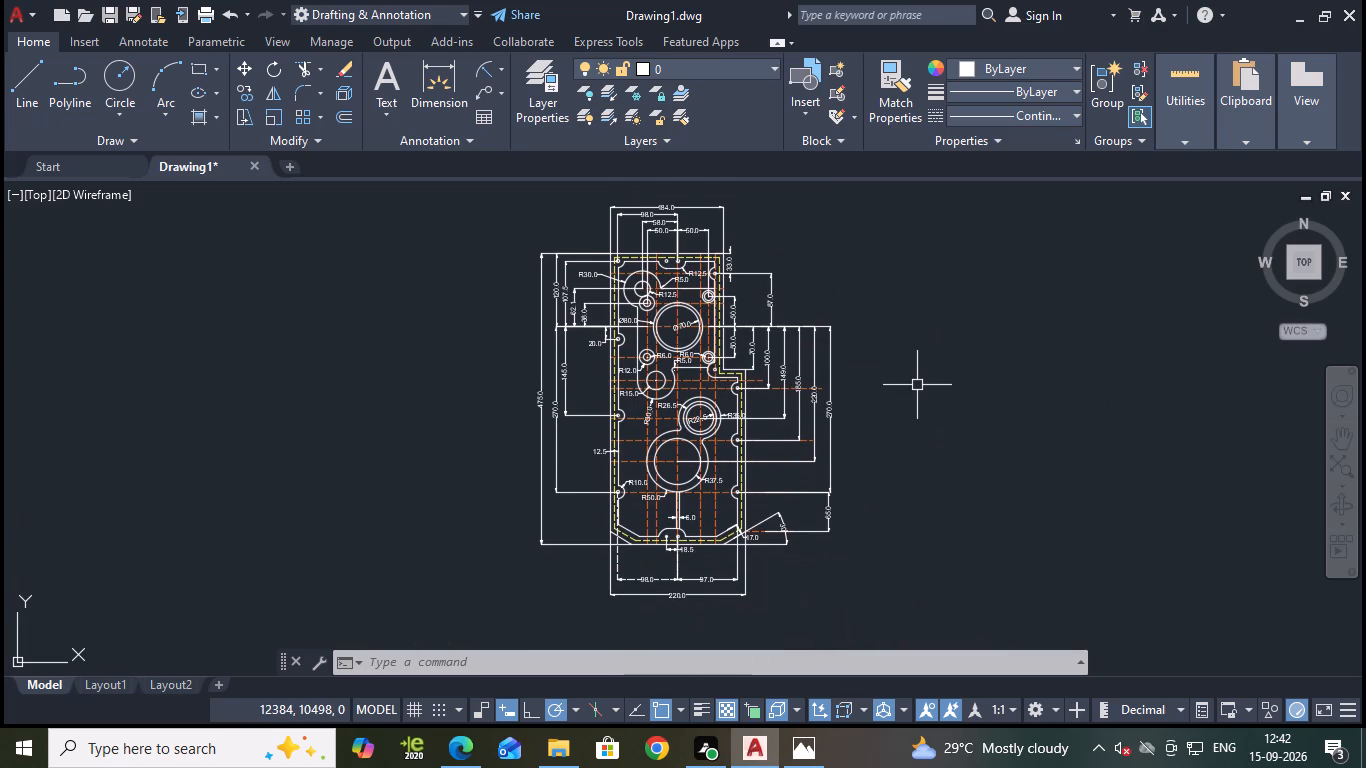
scroll(917, 385, up, 1)
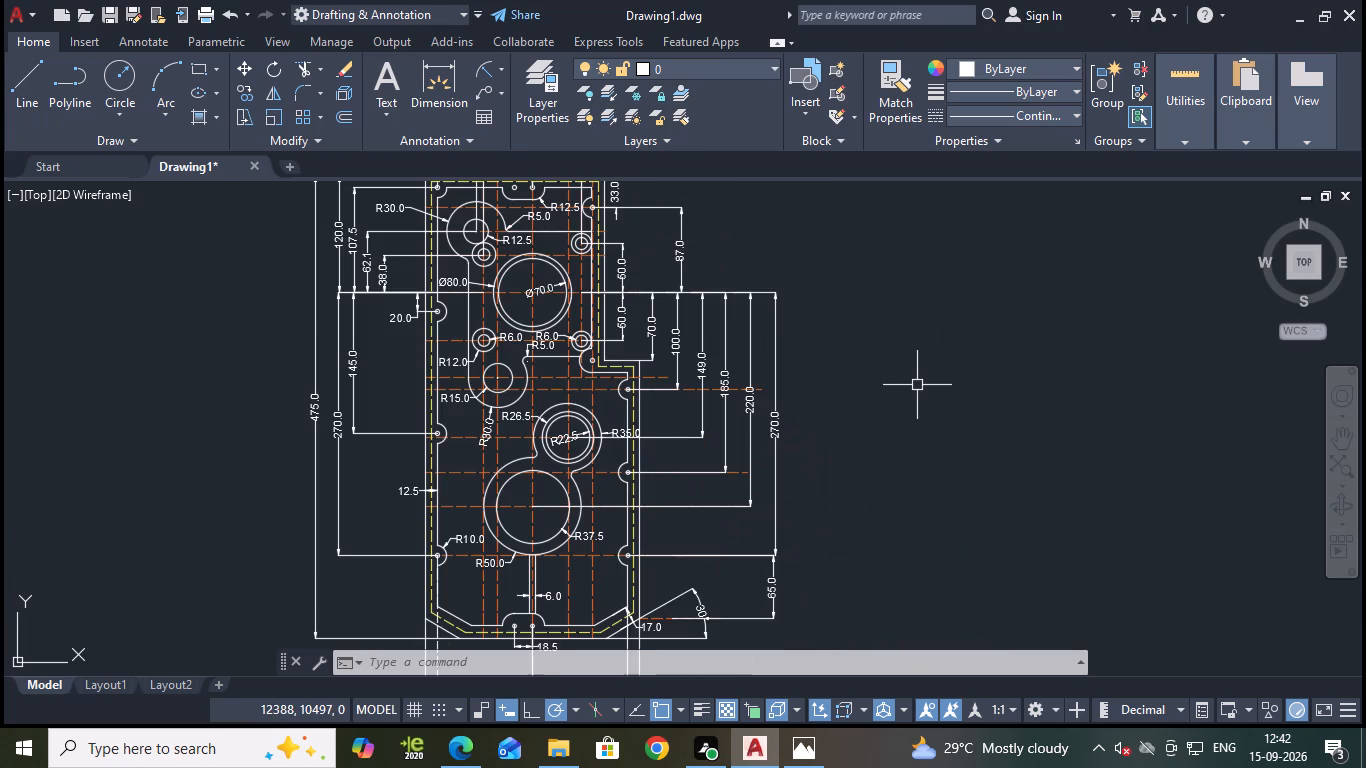
scroll(931, 351, down, 1)
middle_drag(932, 350, 907, 360)
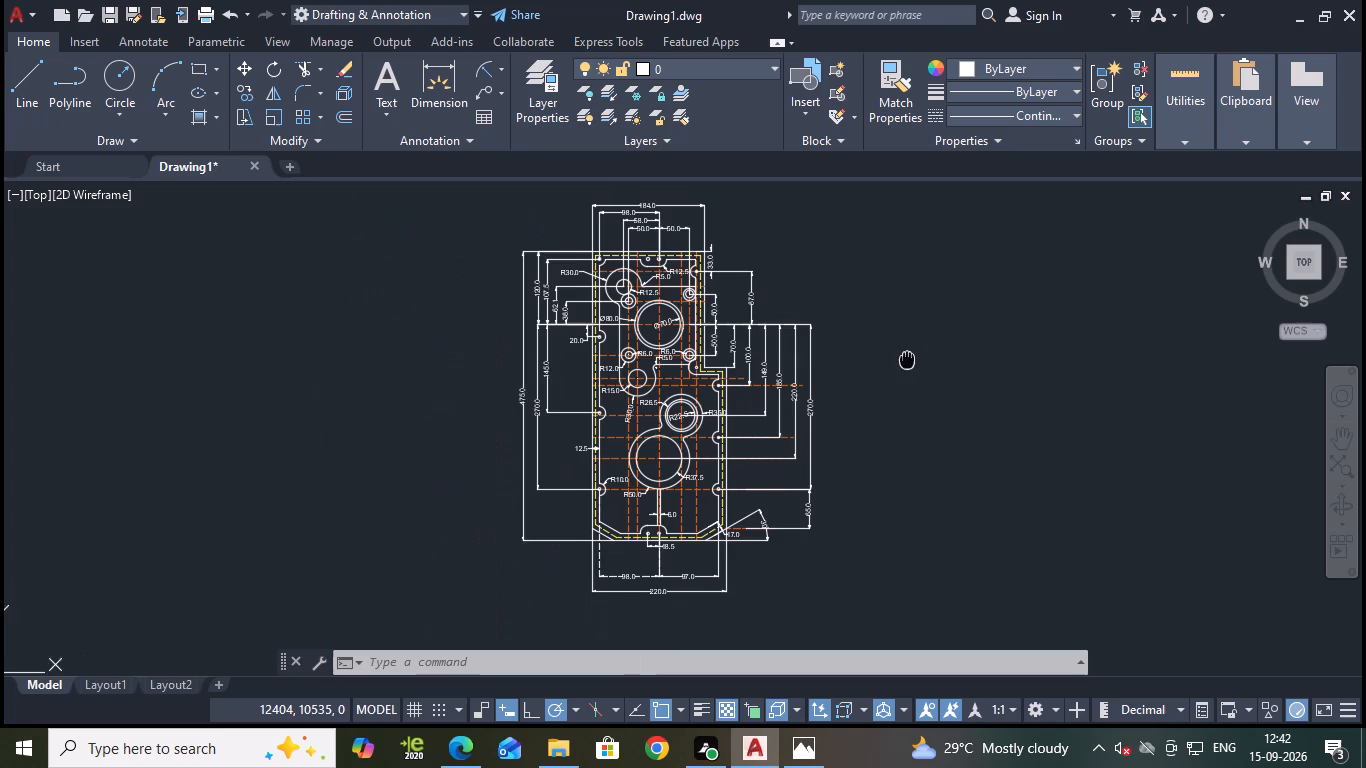
middle_drag(907, 360, 1283, 355)
middle_drag(843, 473, 973, 513)
scroll(972, 505, up, 1)
scroll(970, 501, down, 1)
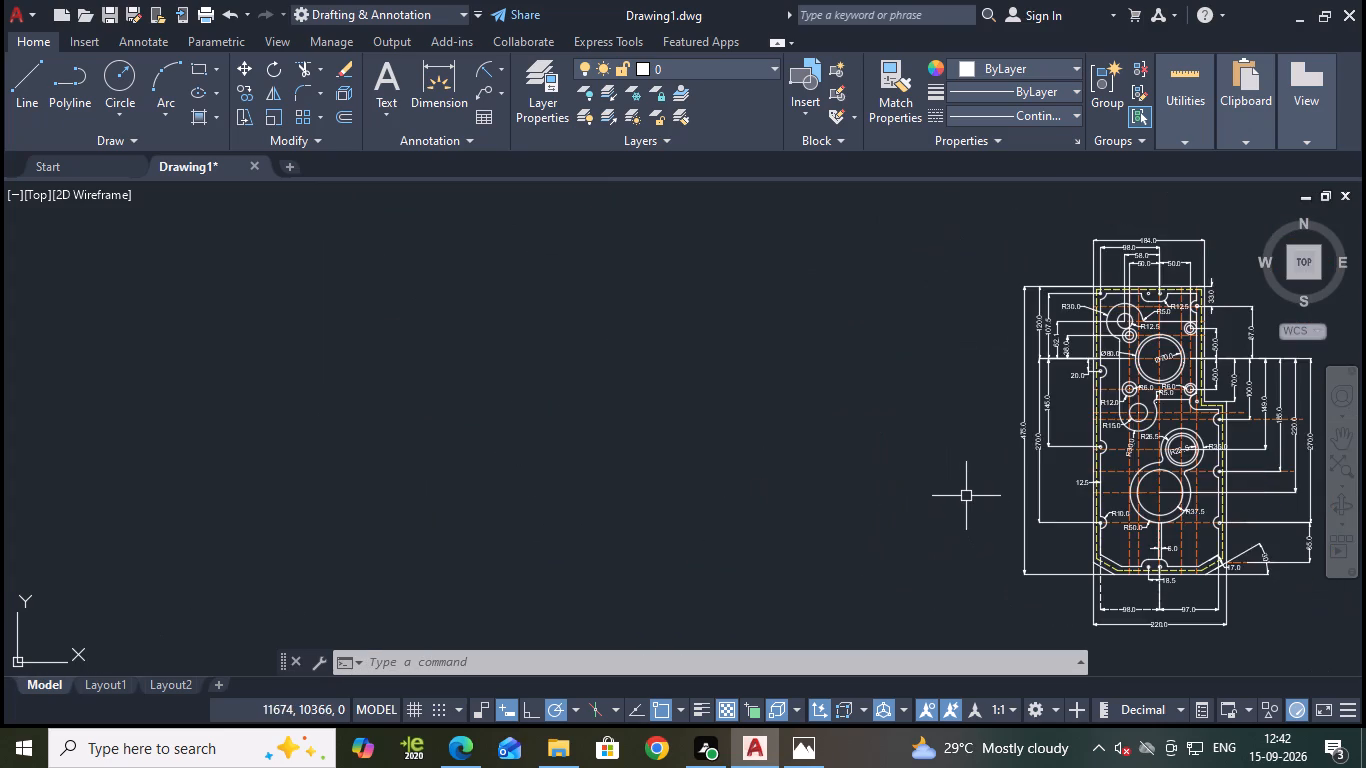
middle_drag(934, 502, 515, 466)
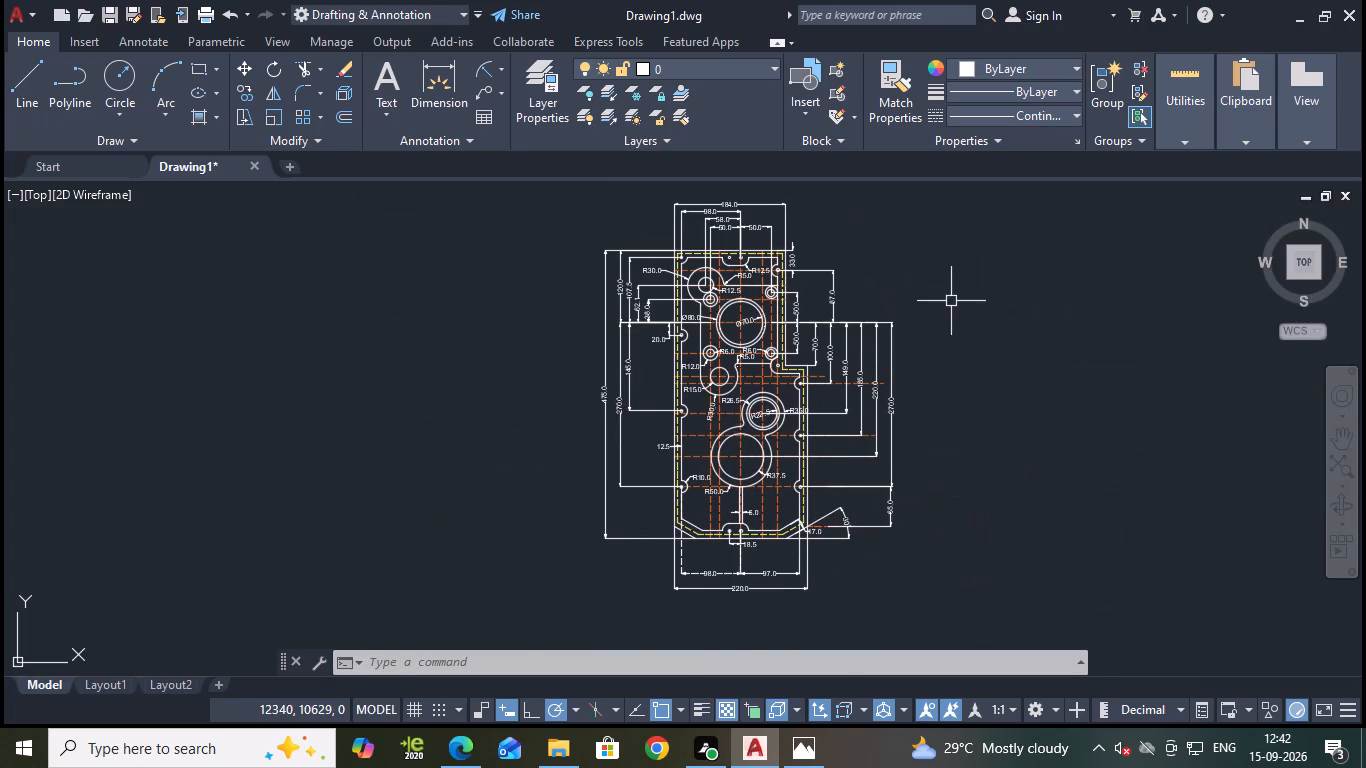
scroll(951, 301, up, 1)
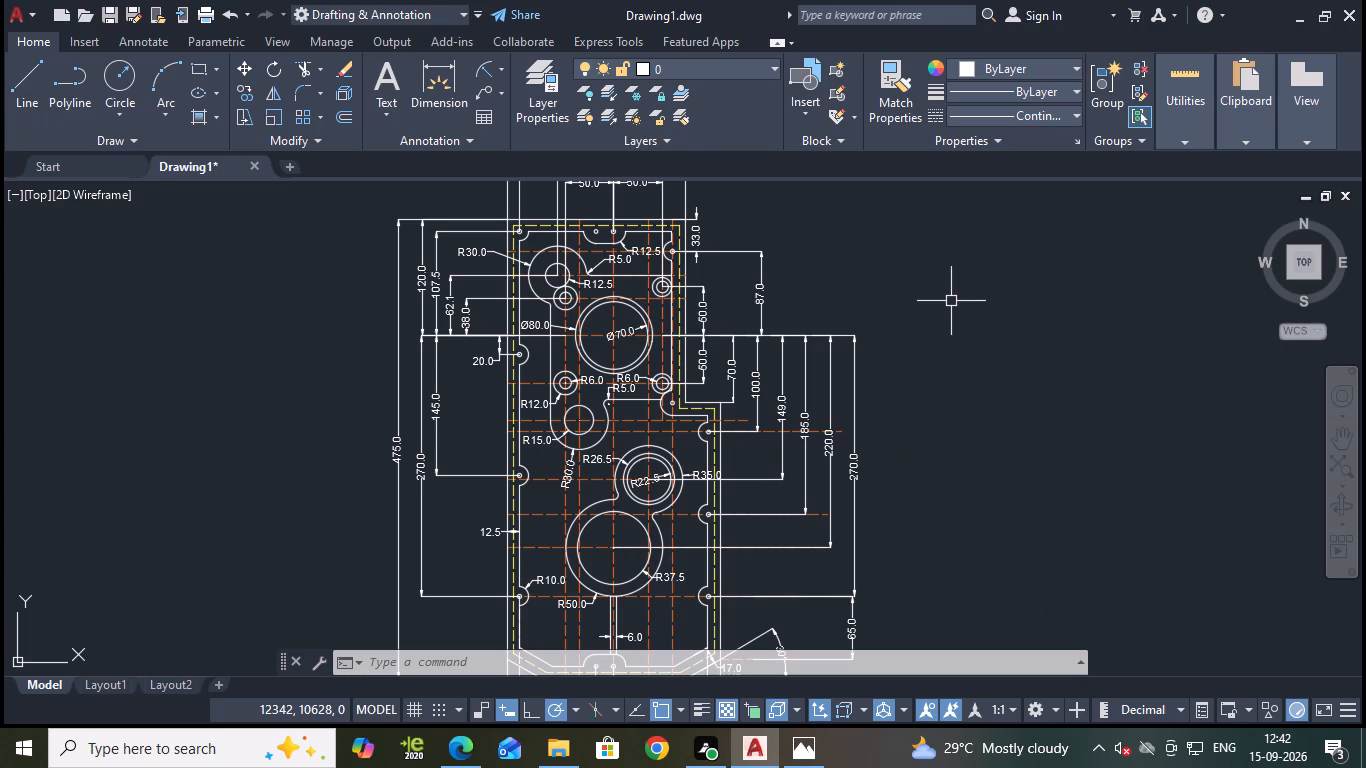
Rotate the entire plate with all its dimensions by 270° about the point where the 97.0 dimension's right extension line meets the bottom edge line.
scroll(951, 301, down, 2)
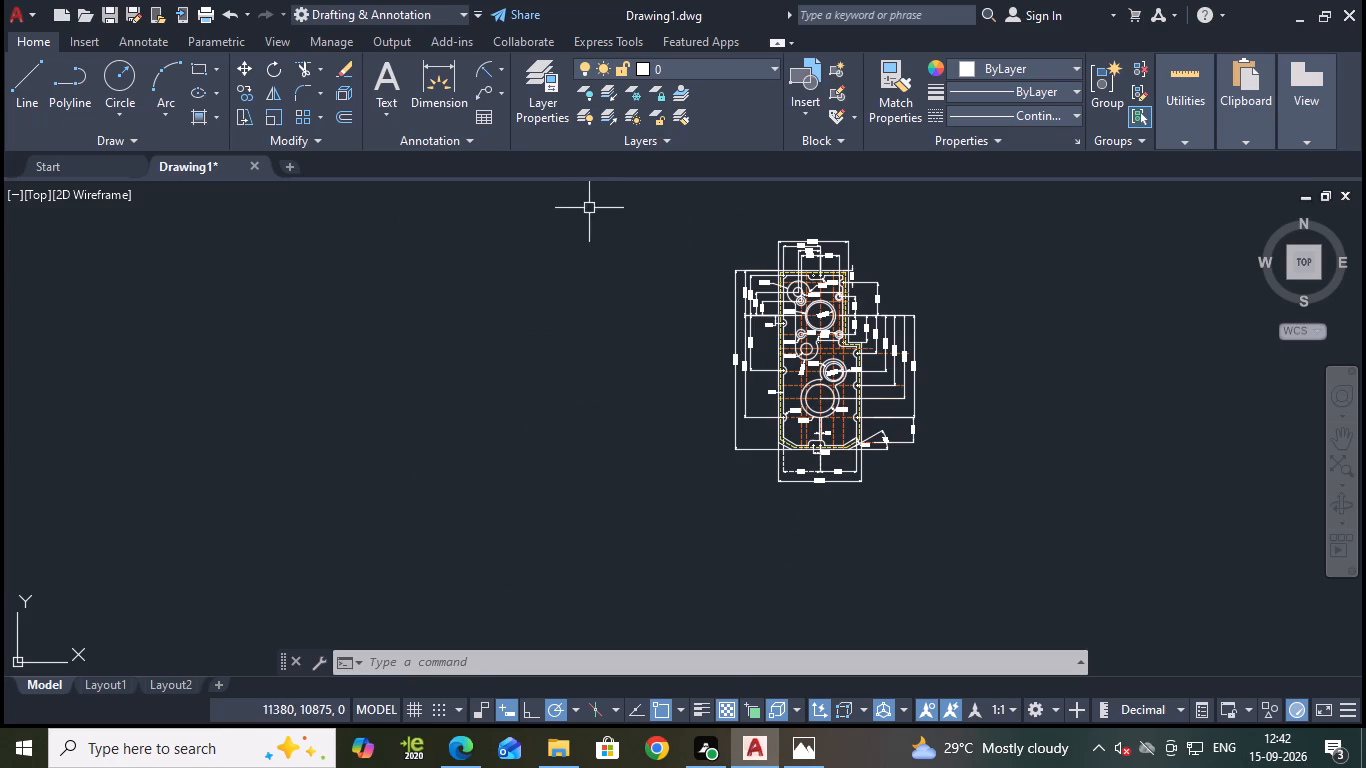
click(617, 197)
click(1040, 538)
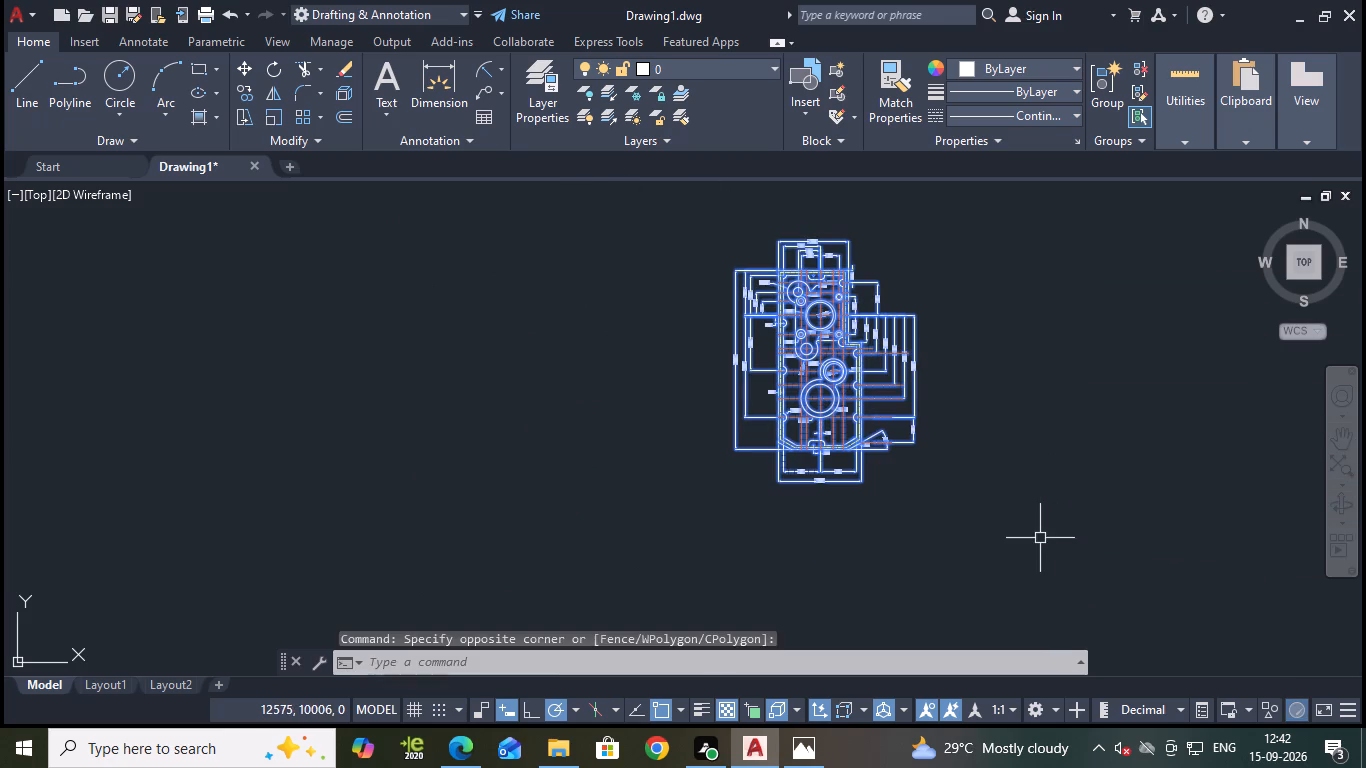
click(274, 67)
scroll(896, 457, up, 5)
click(476, 396)
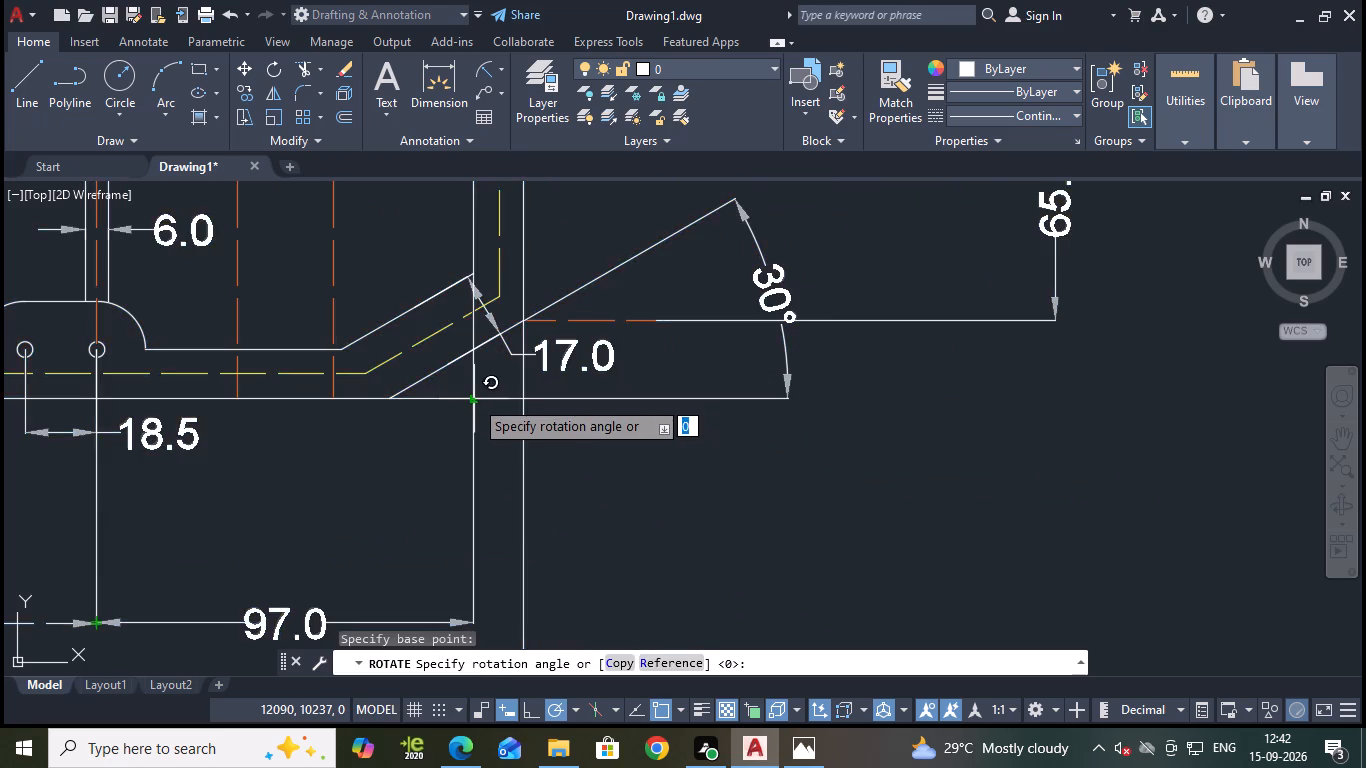
scroll(484, 399, down, 2)
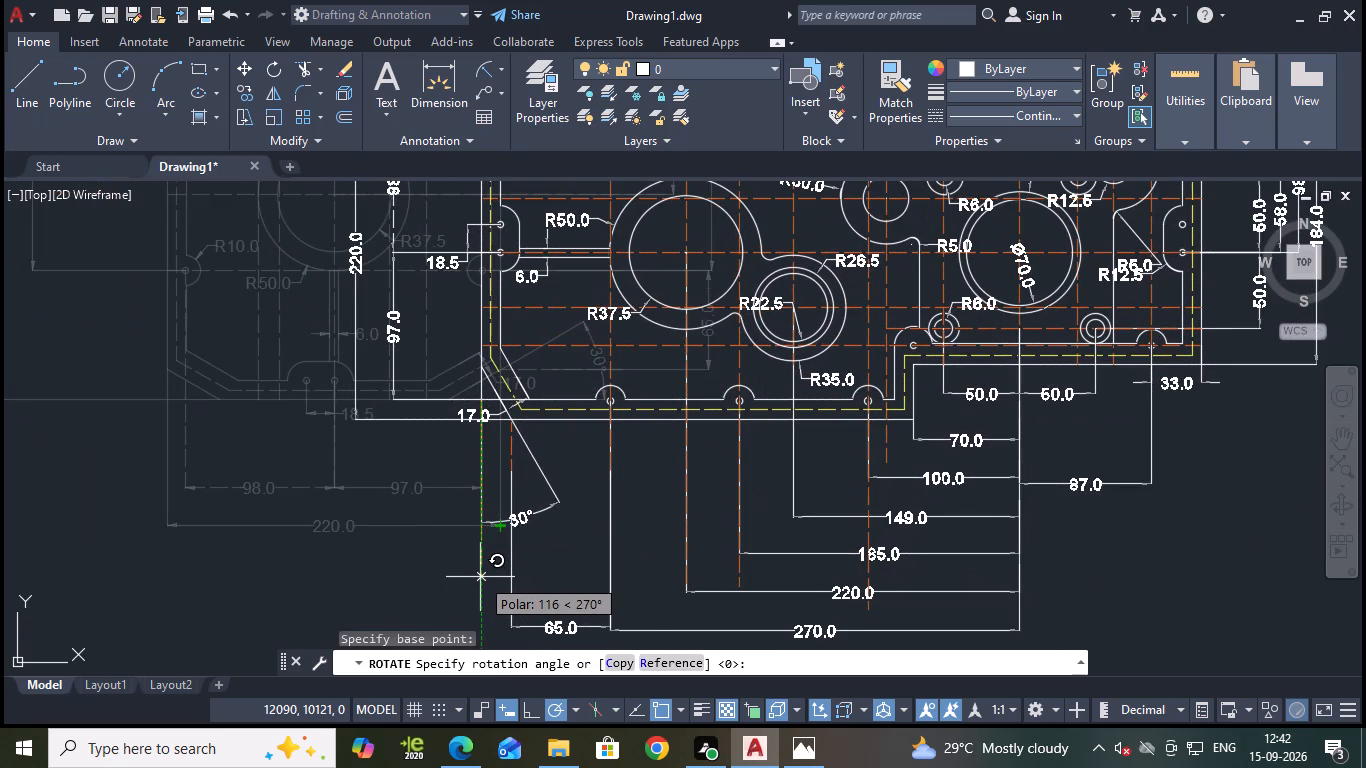
click(480, 577)
scroll(771, 452, down, 2)
scroll(897, 448, up, 1)
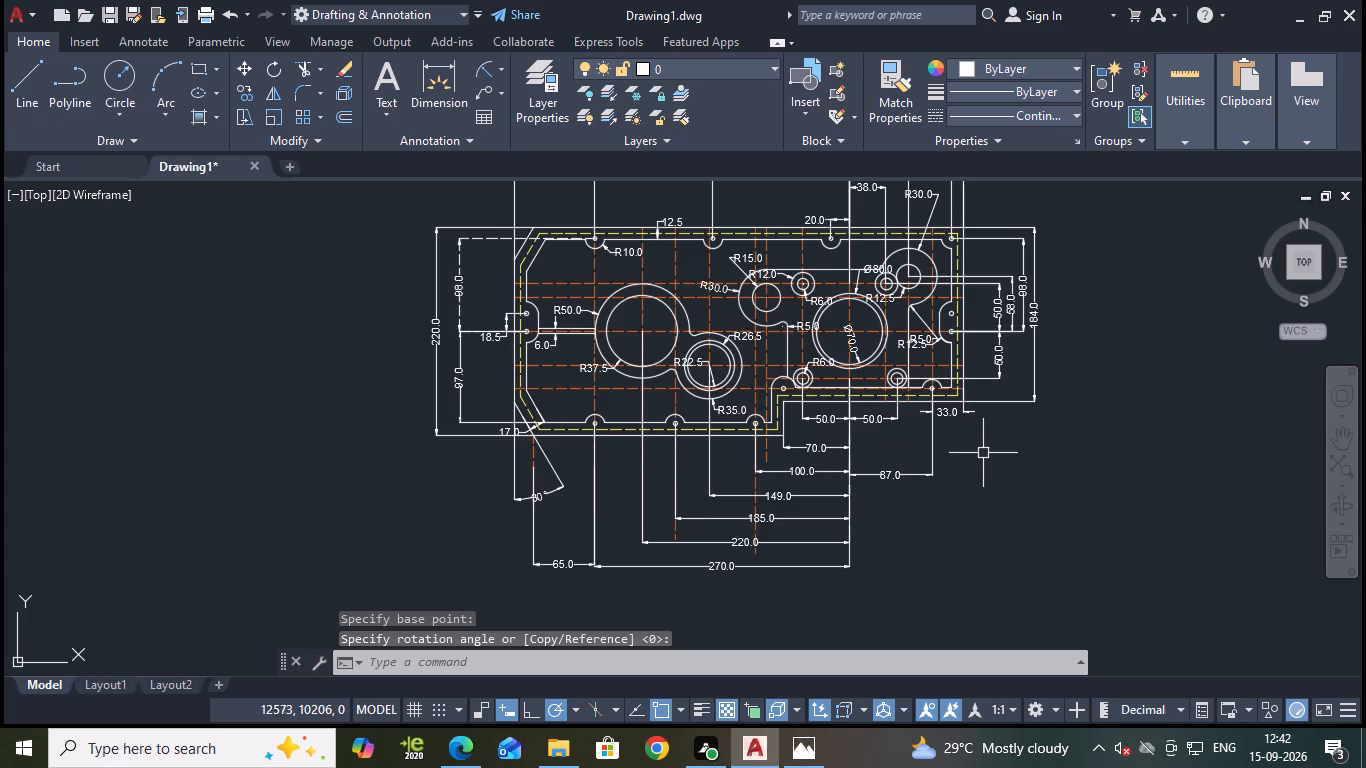
middle_drag(988, 455, 932, 520)
middle_drag(967, 502, 1057, 506)
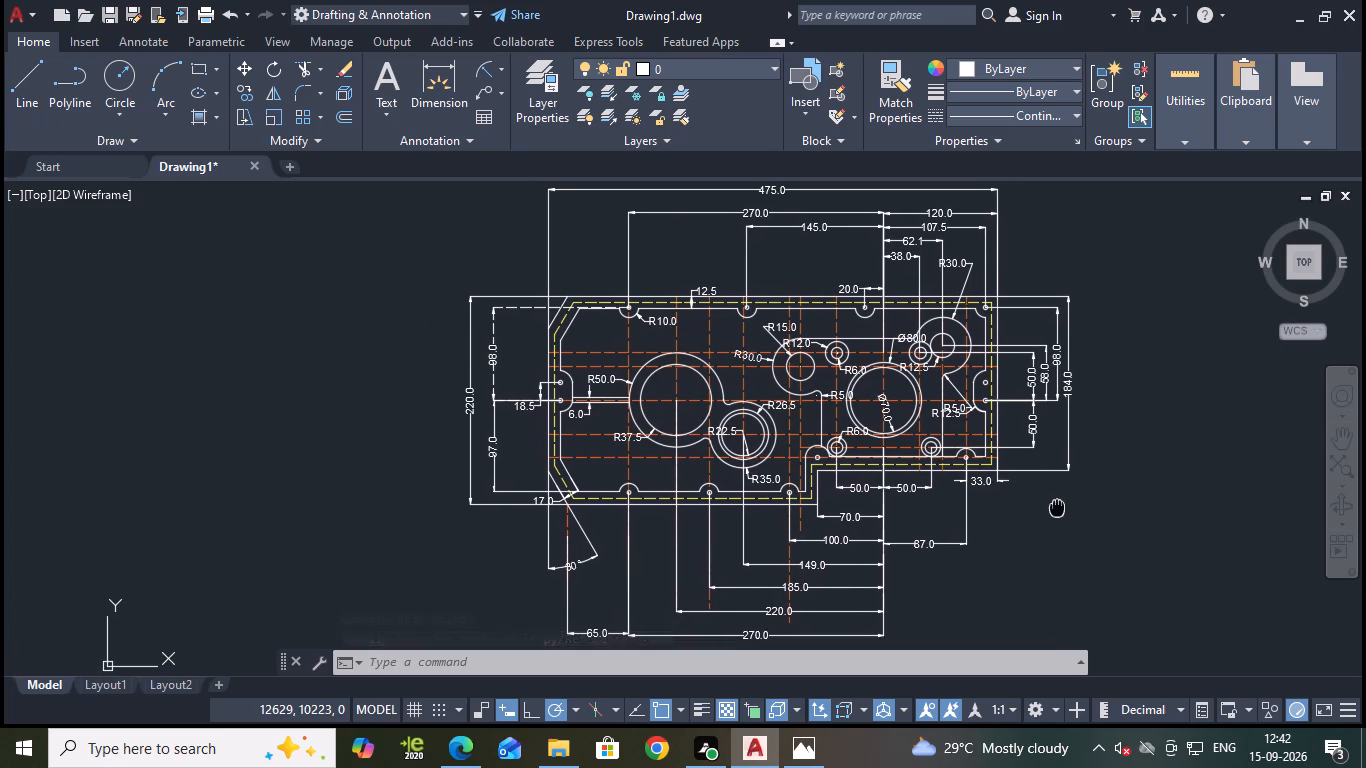
middle_drag(1057, 506, 1056, 506)
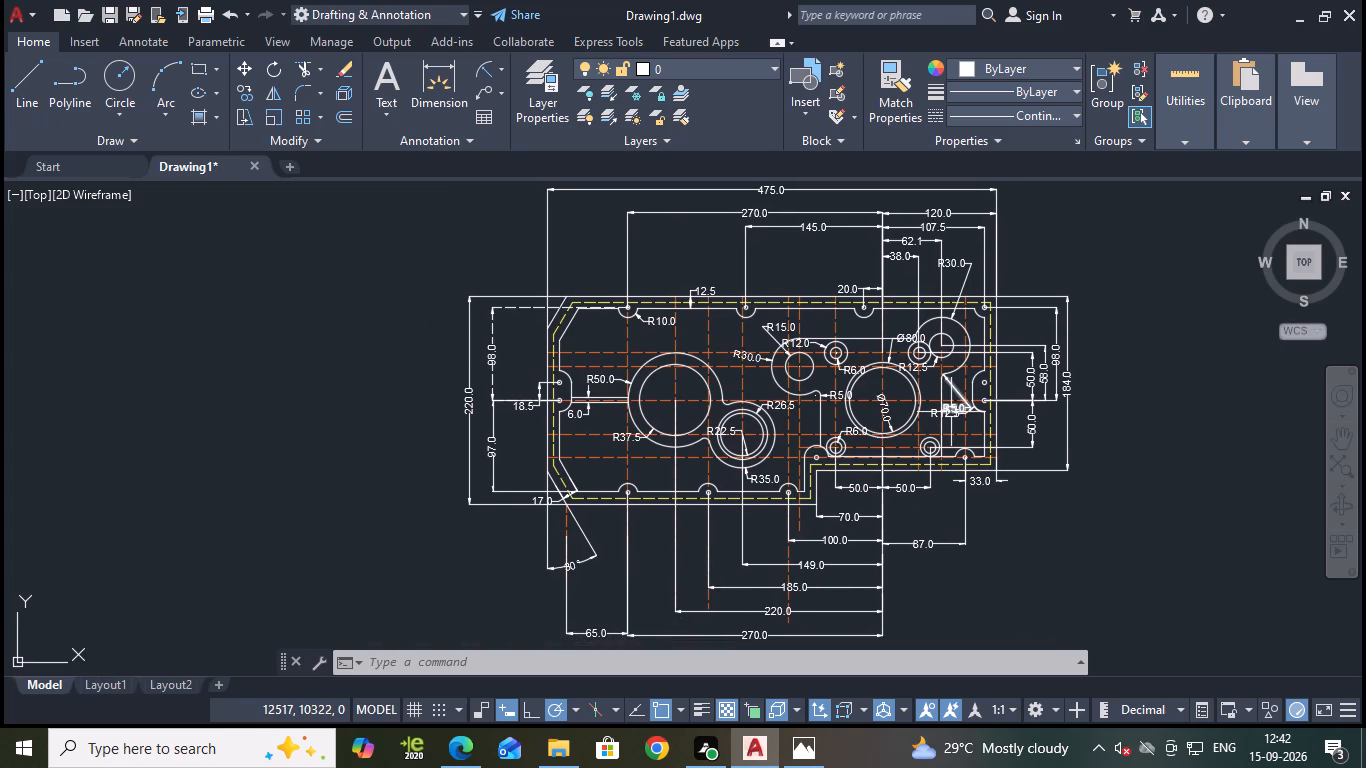
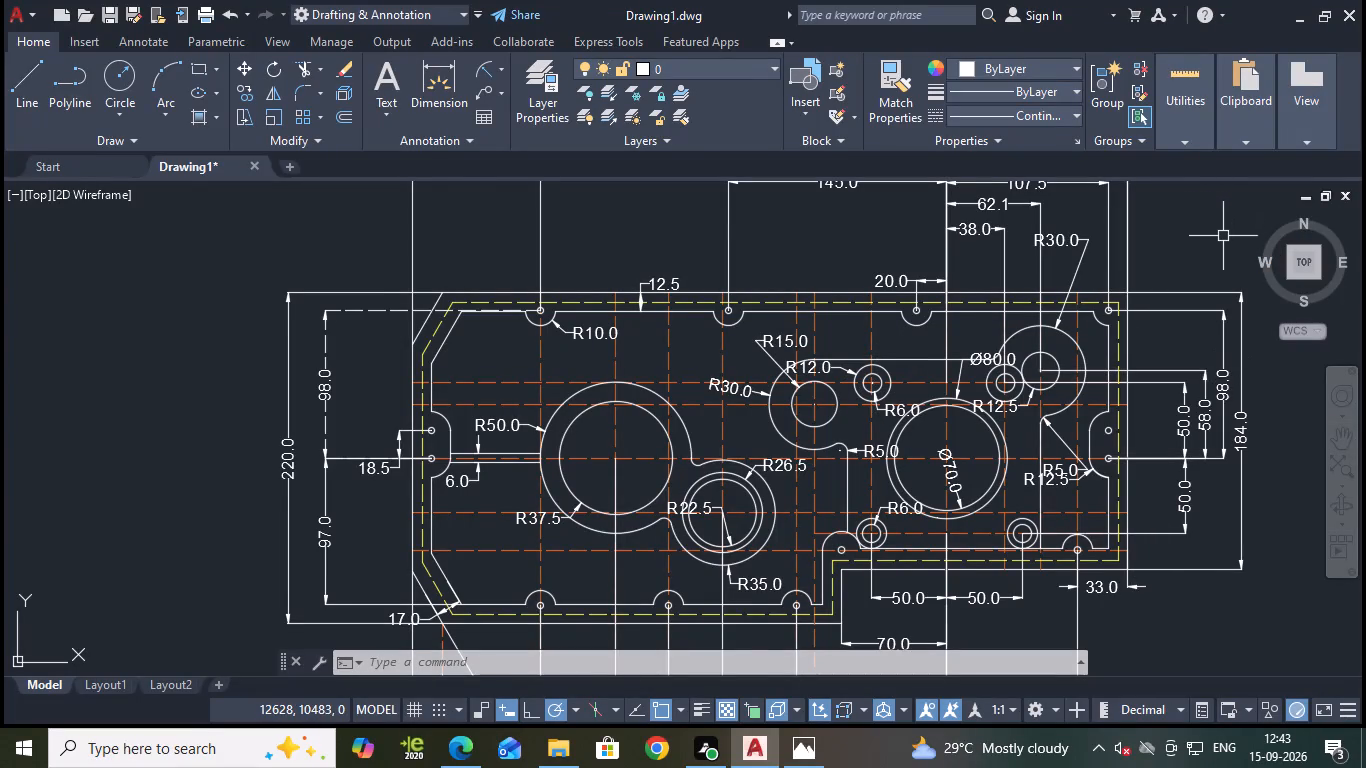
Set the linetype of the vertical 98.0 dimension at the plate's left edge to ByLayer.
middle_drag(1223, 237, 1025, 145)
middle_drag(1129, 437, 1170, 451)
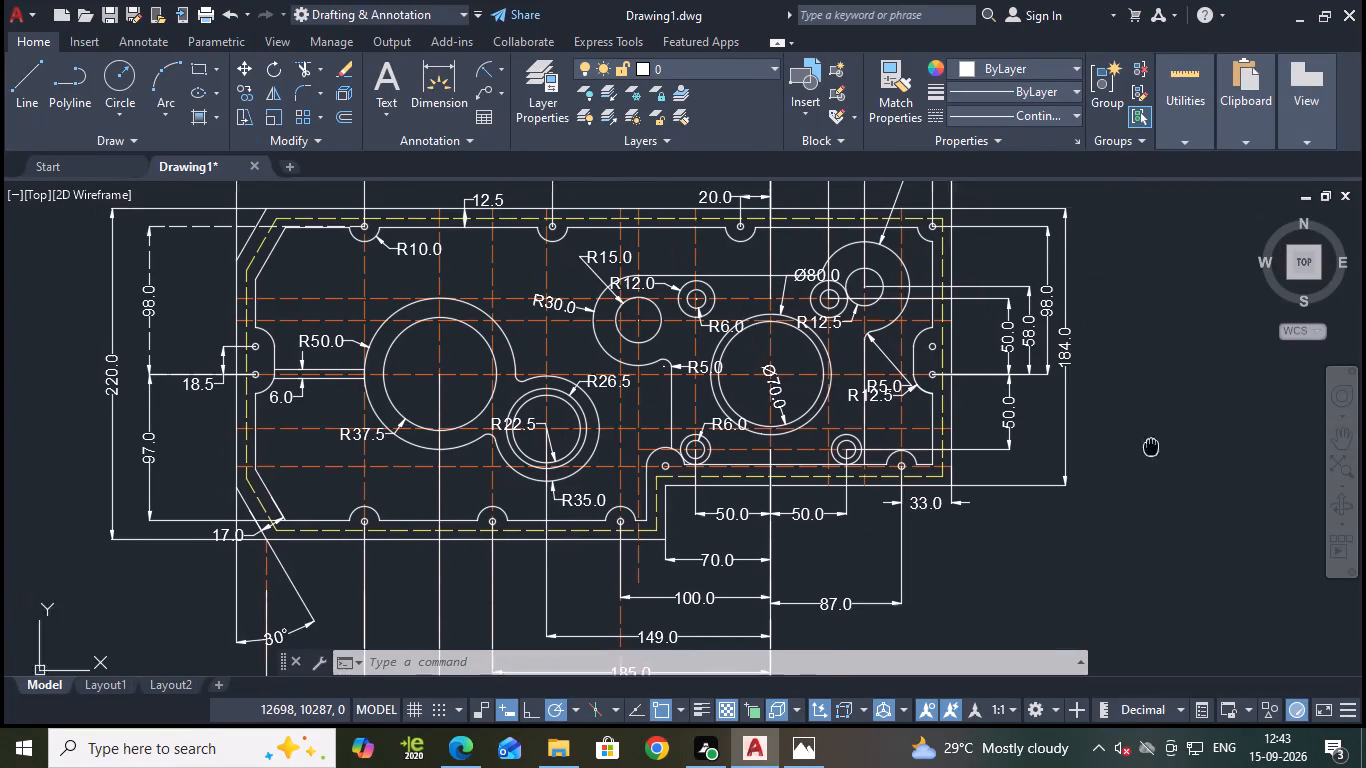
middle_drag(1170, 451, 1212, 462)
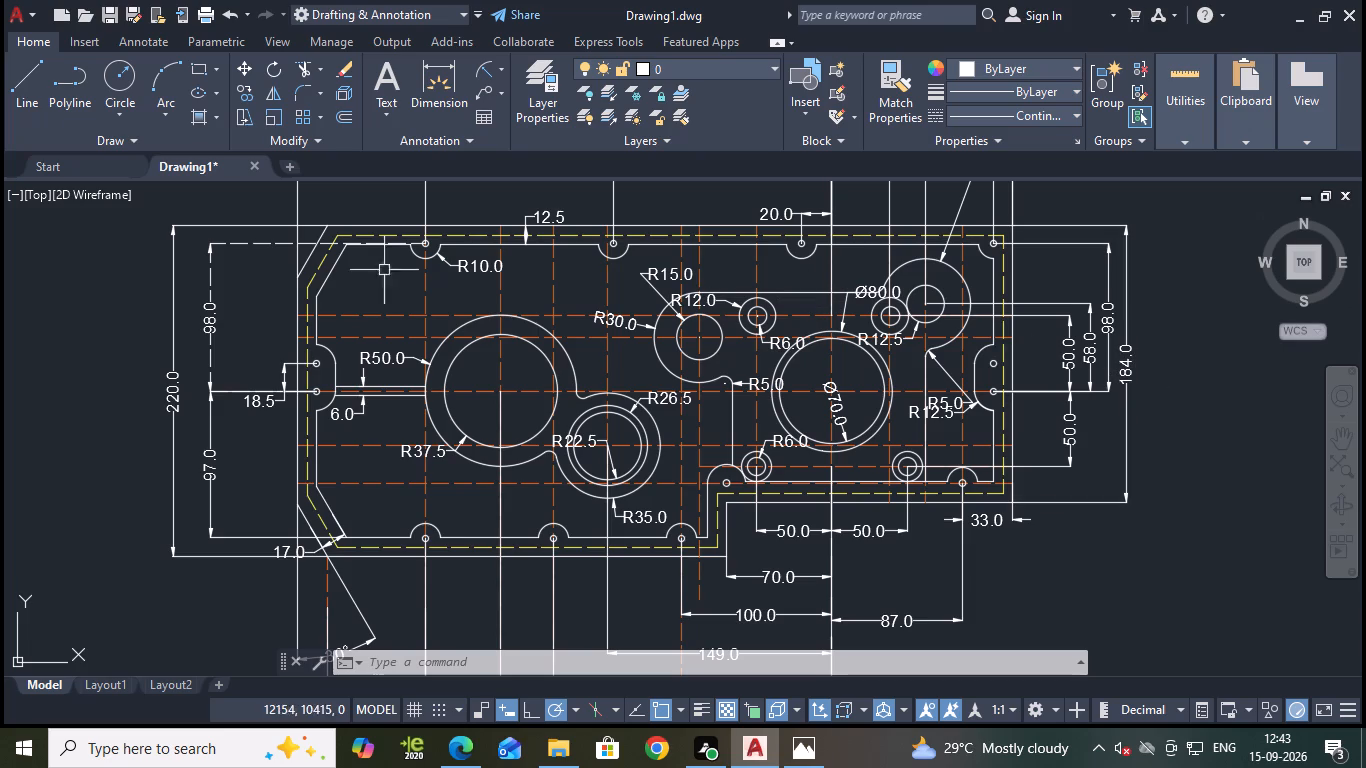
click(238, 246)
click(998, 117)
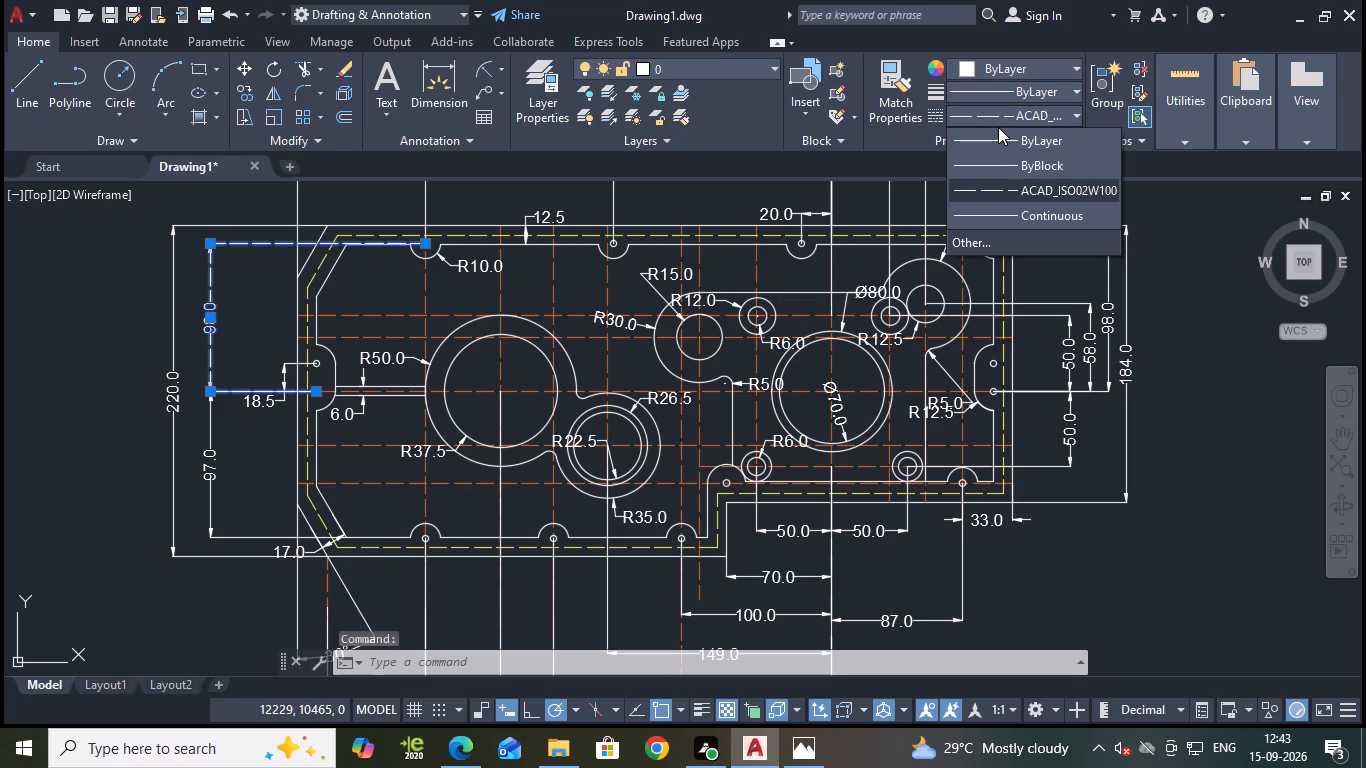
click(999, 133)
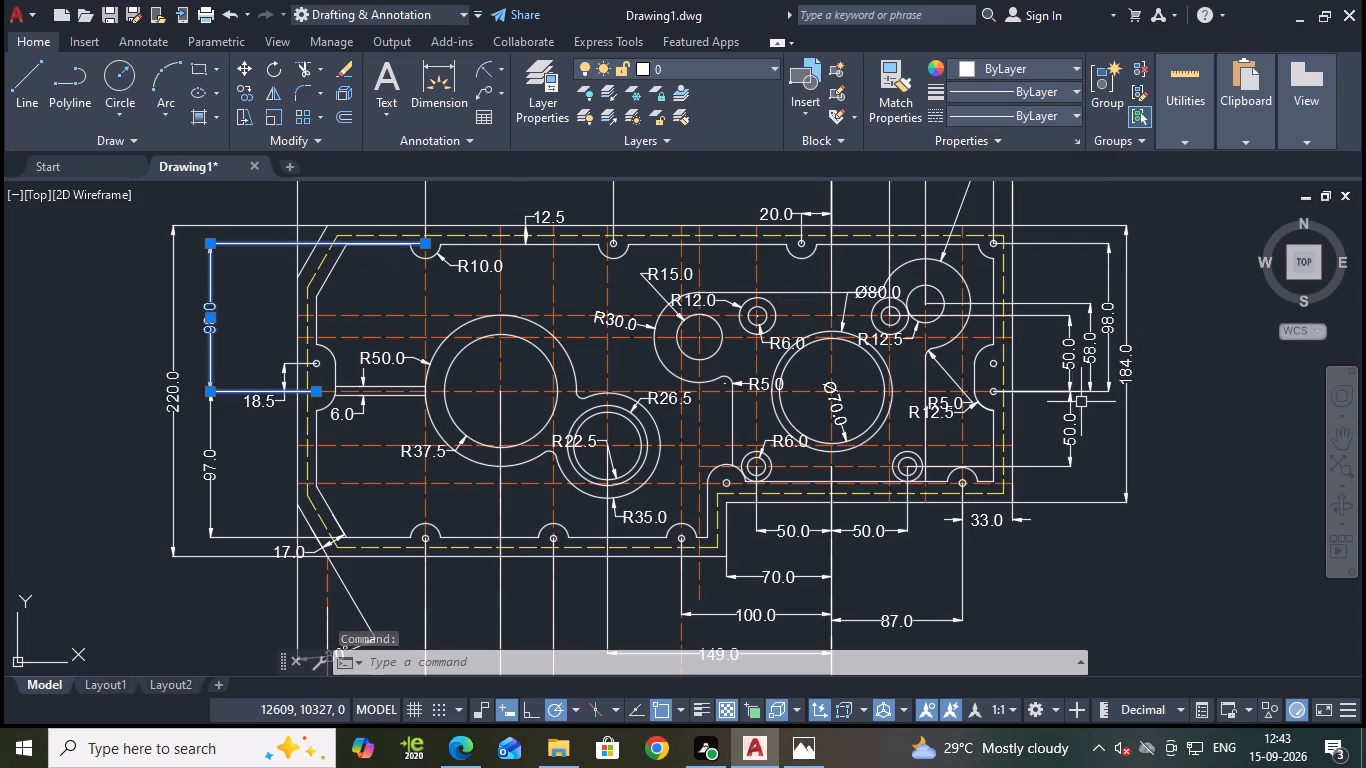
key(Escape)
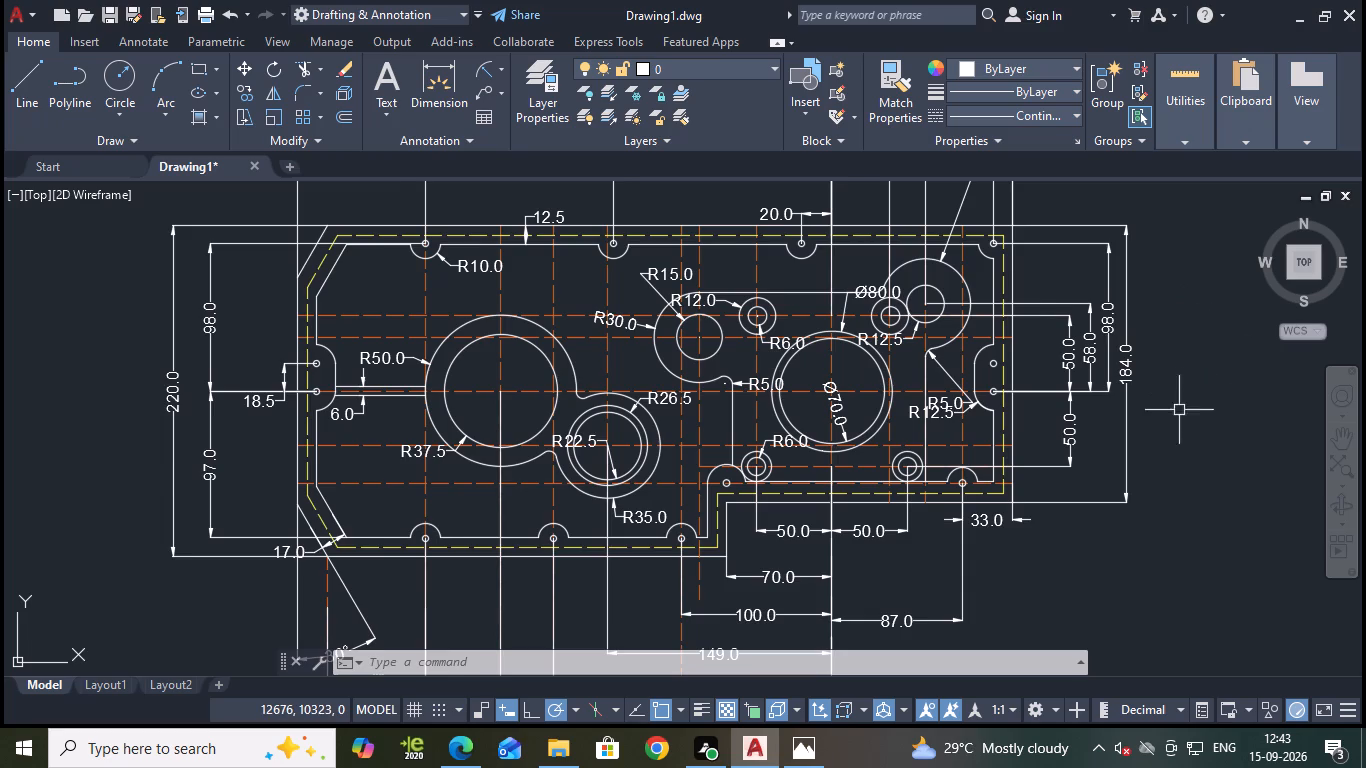
Examine the dimensions around the plate's right end, upper edge and bores.
scroll(1179, 410, up, 1)
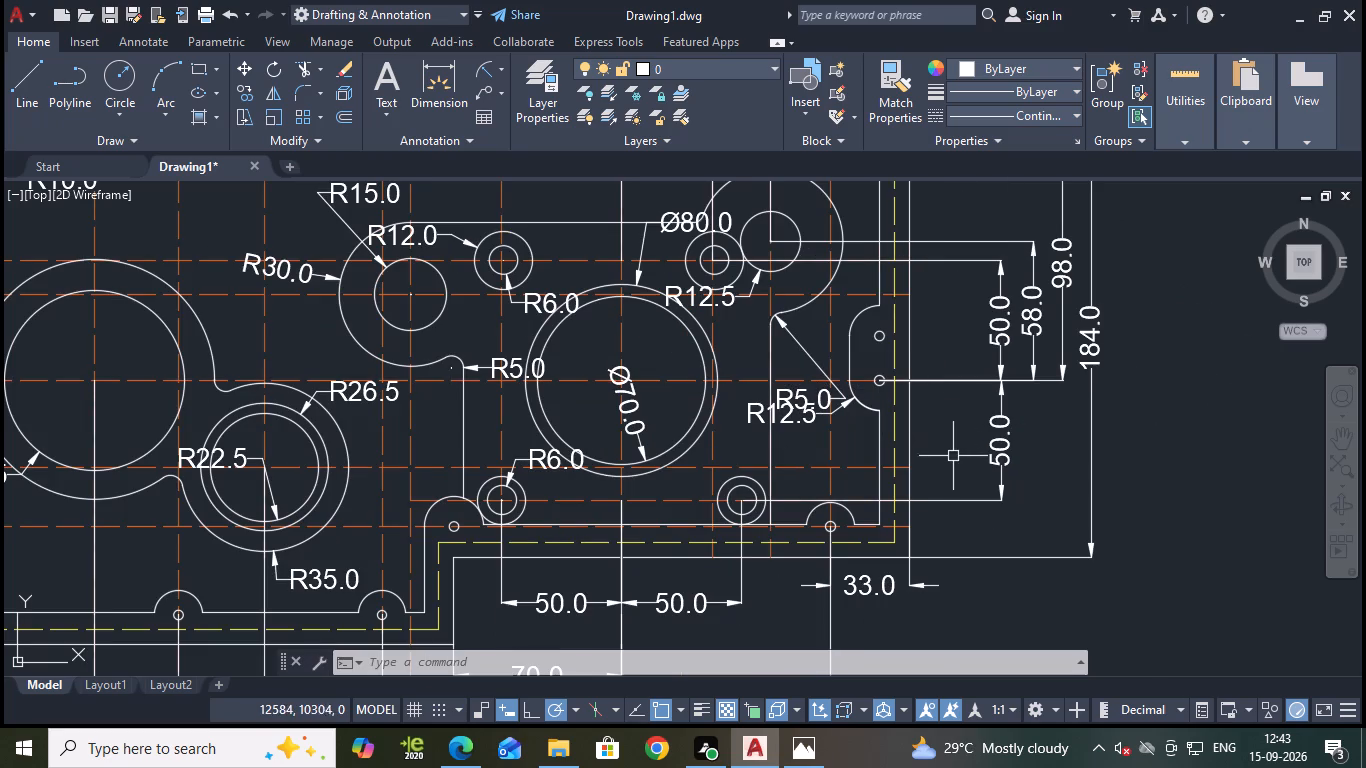
scroll(686, 549, down, 1)
middle_drag(1066, 399, 1170, 439)
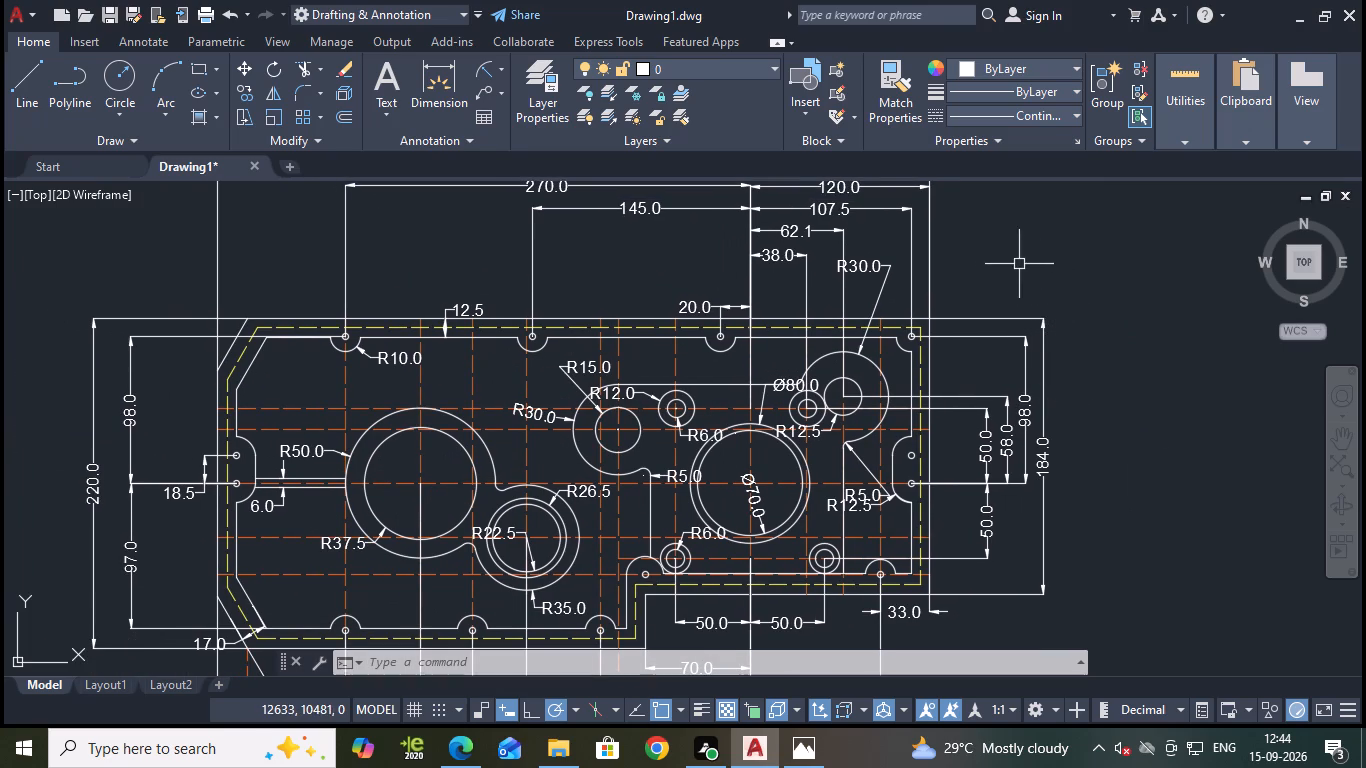
middle_drag(1023, 261, 1062, 218)
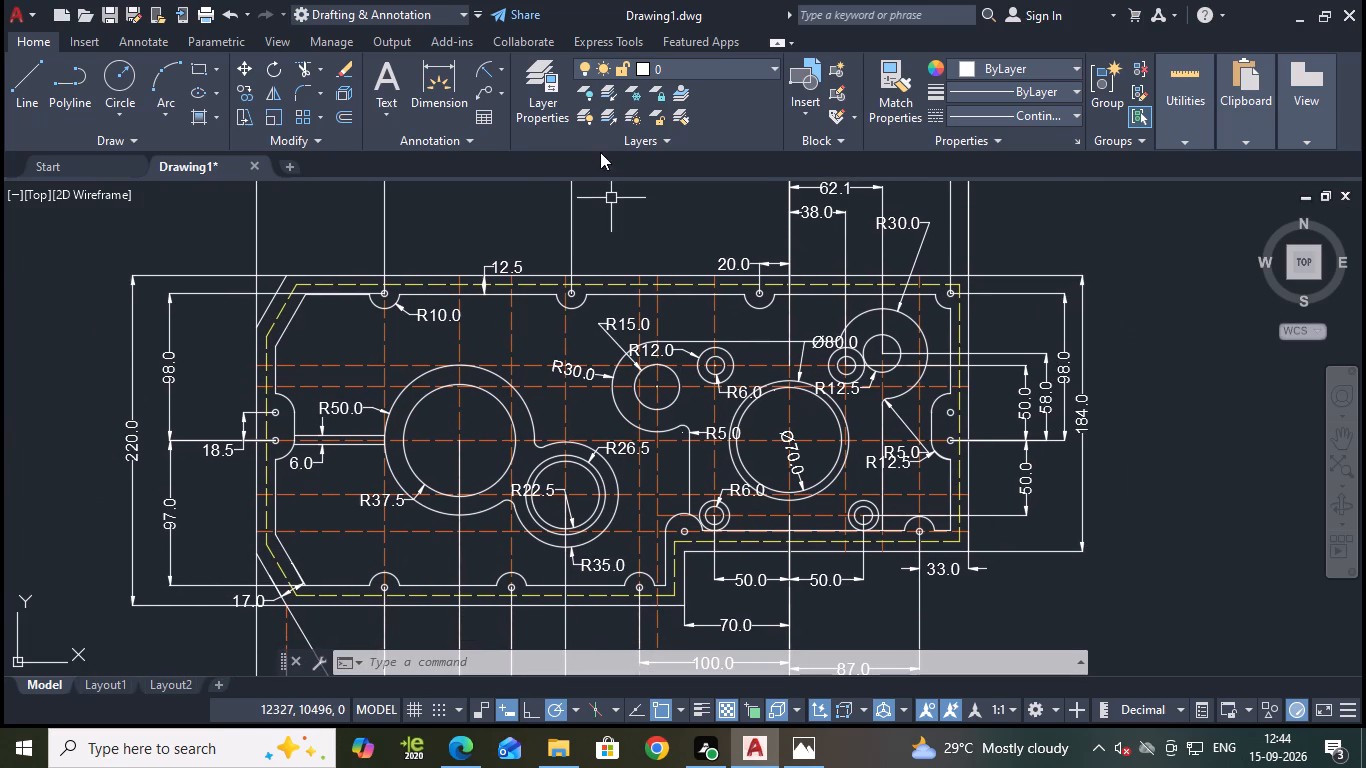
middle_drag(655, 229, 699, 233)
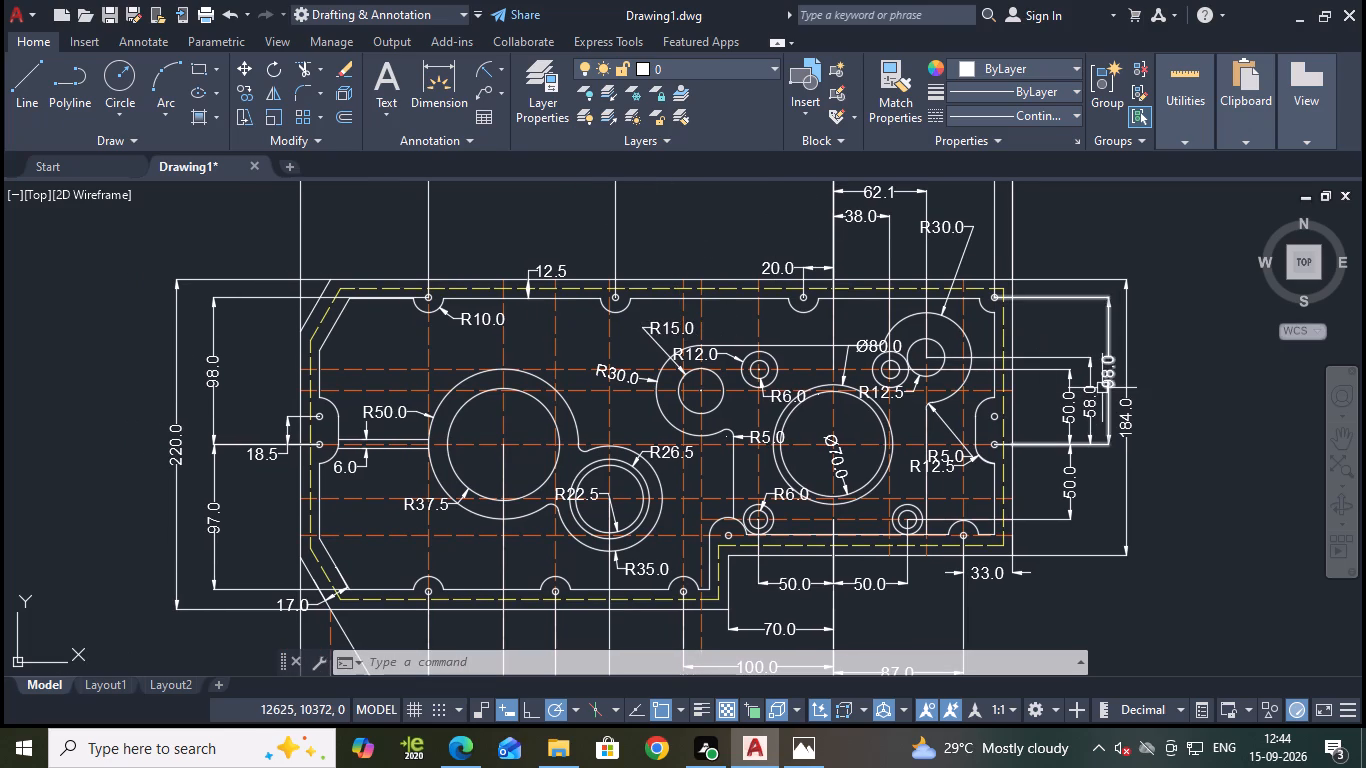
scroll(1134, 214, up, 2)
scroll(1138, 330, down, 1)
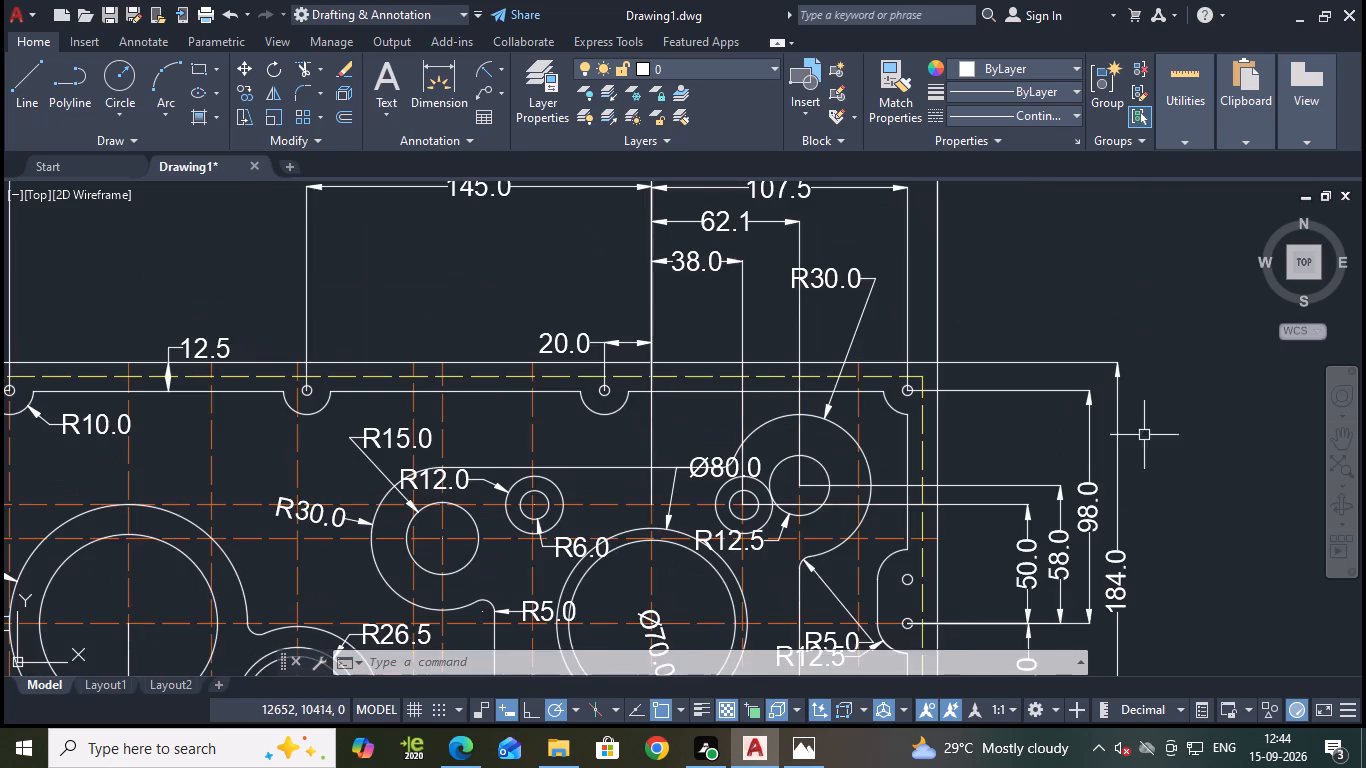
middle_drag(1144, 449, 1168, 289)
middle_drag(1016, 263, 1098, 287)
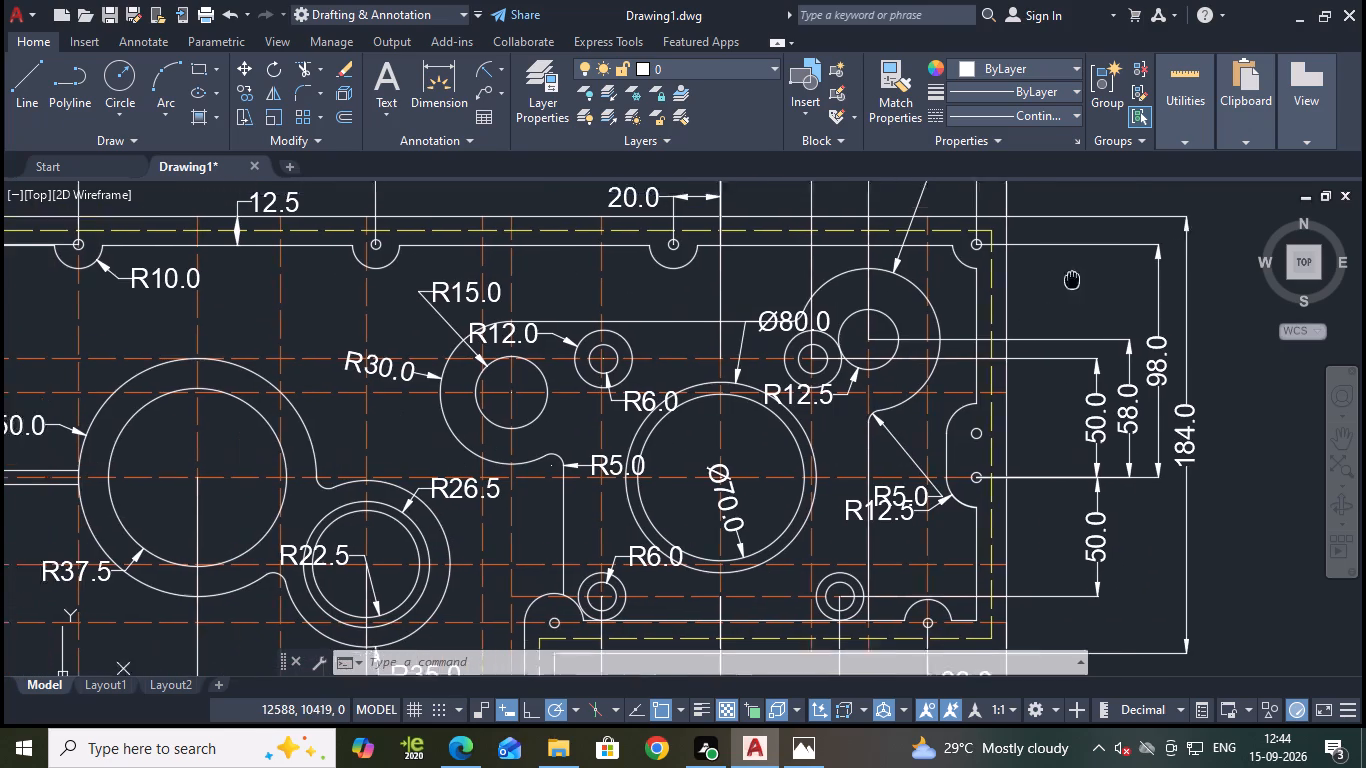
middle_drag(1098, 287, 1135, 290)
scroll(892, 344, down, 1)
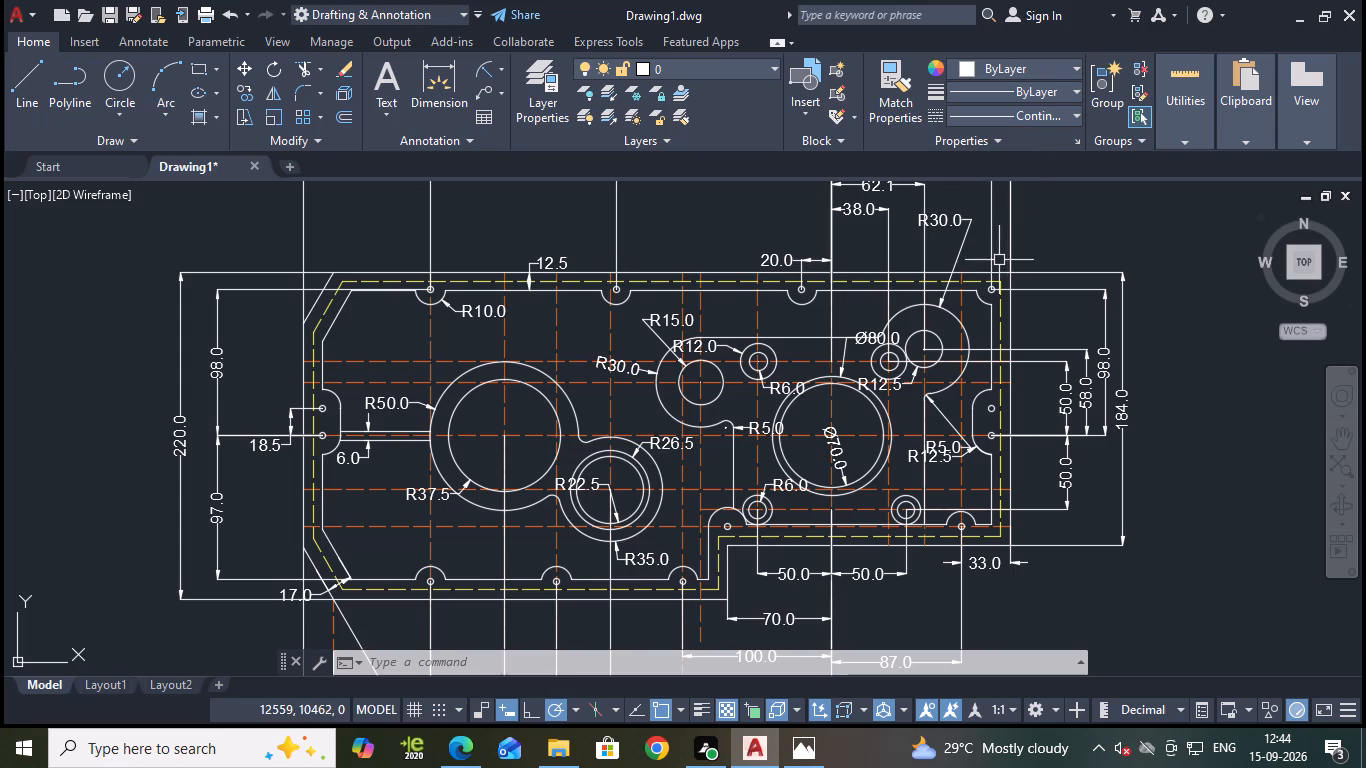
Save the drawing.
key(ctrl+s)
Examine the complete plate drawing, checking its outline, holes, centre lines and all surrounding dimensions.
scroll(754, 412, down, 1)
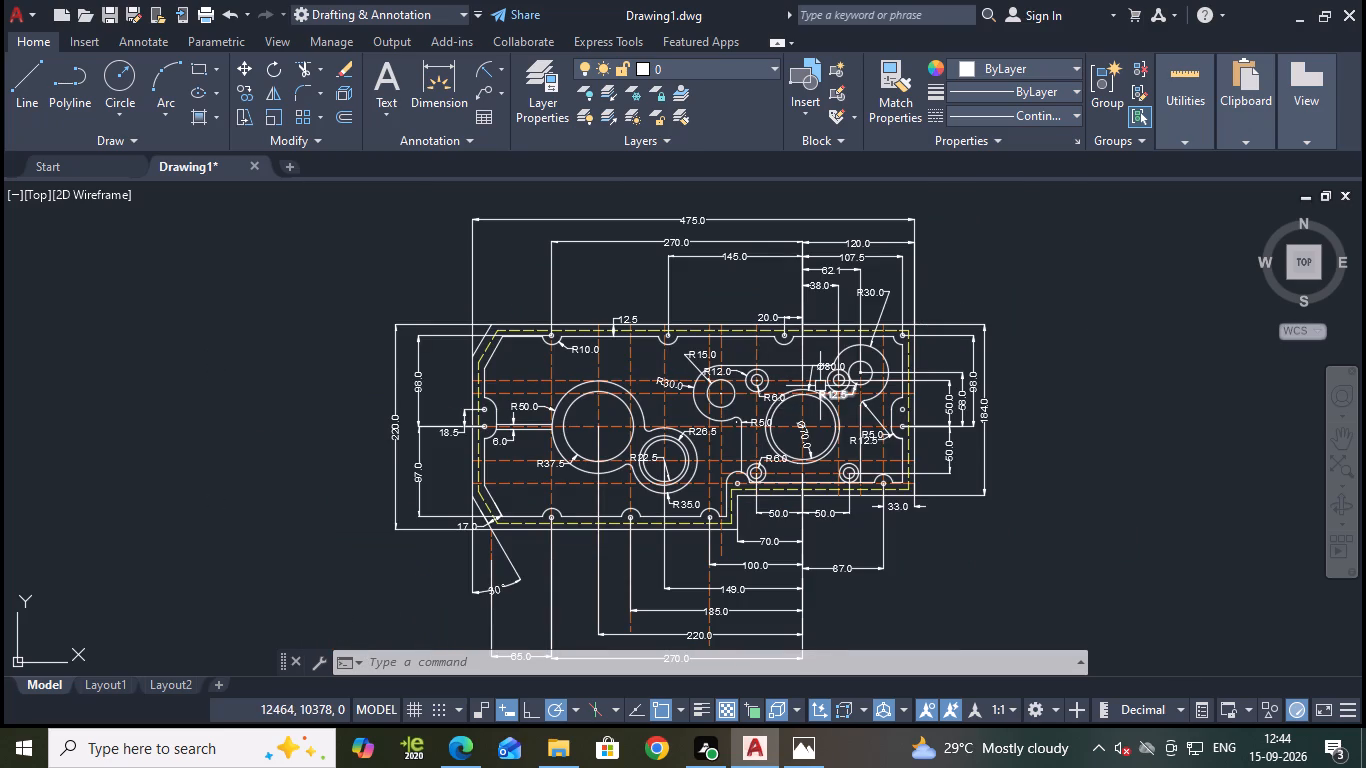
scroll(524, 451, up, 4)
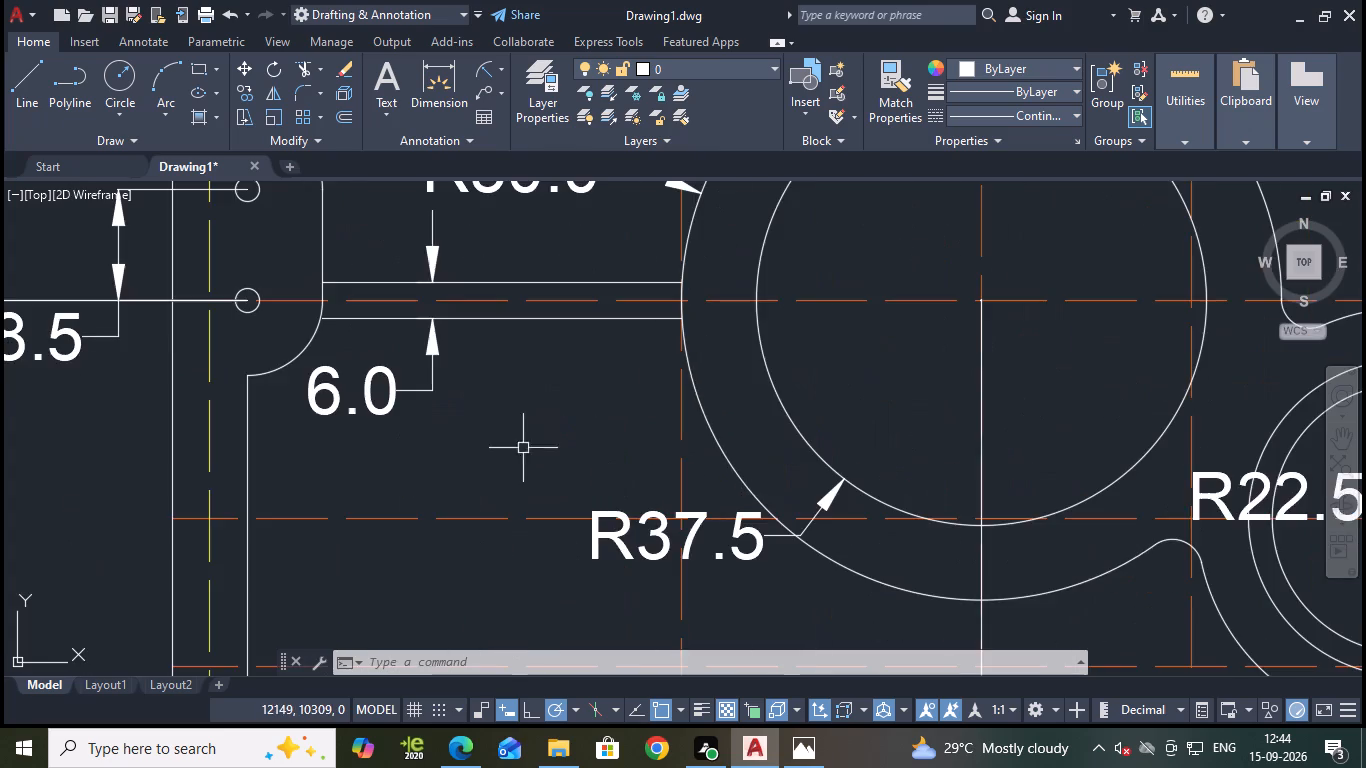
scroll(514, 438, down, 4)
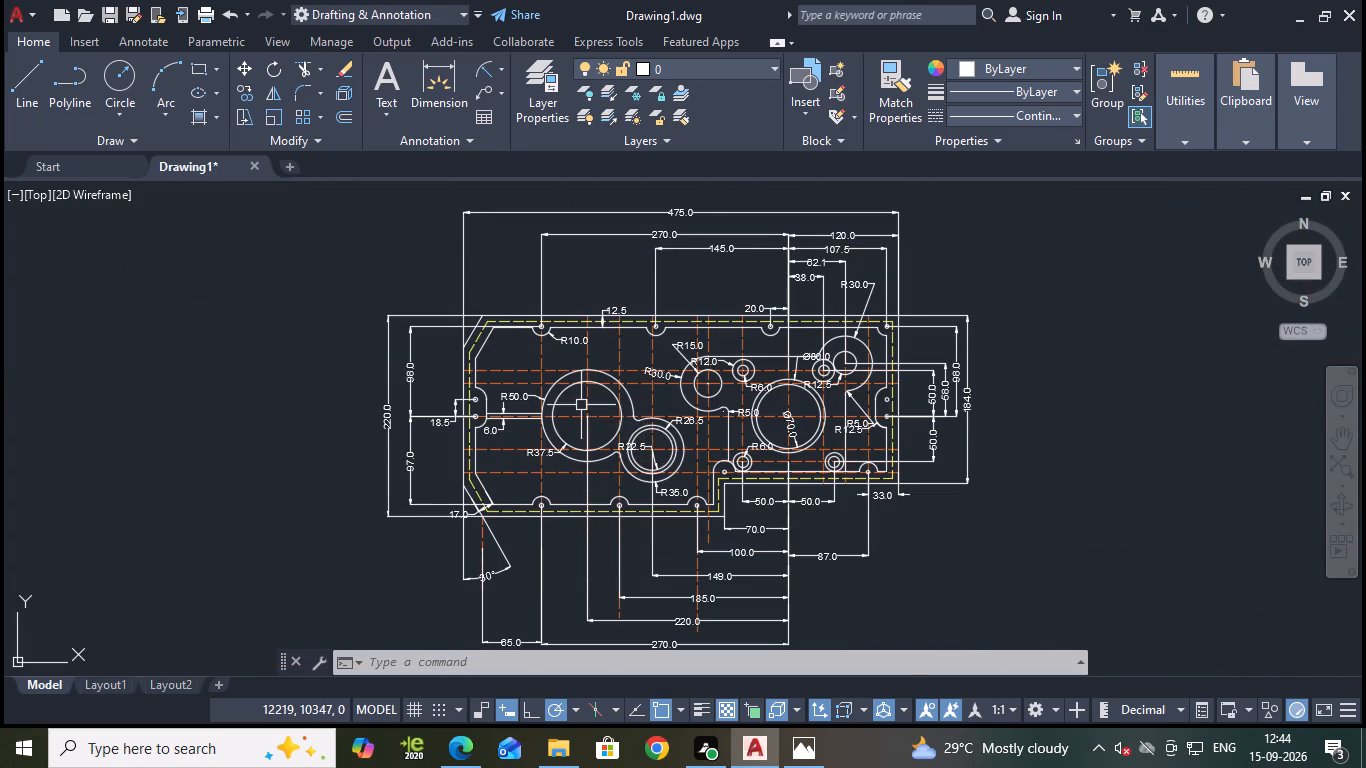
scroll(581, 405, up, 2)
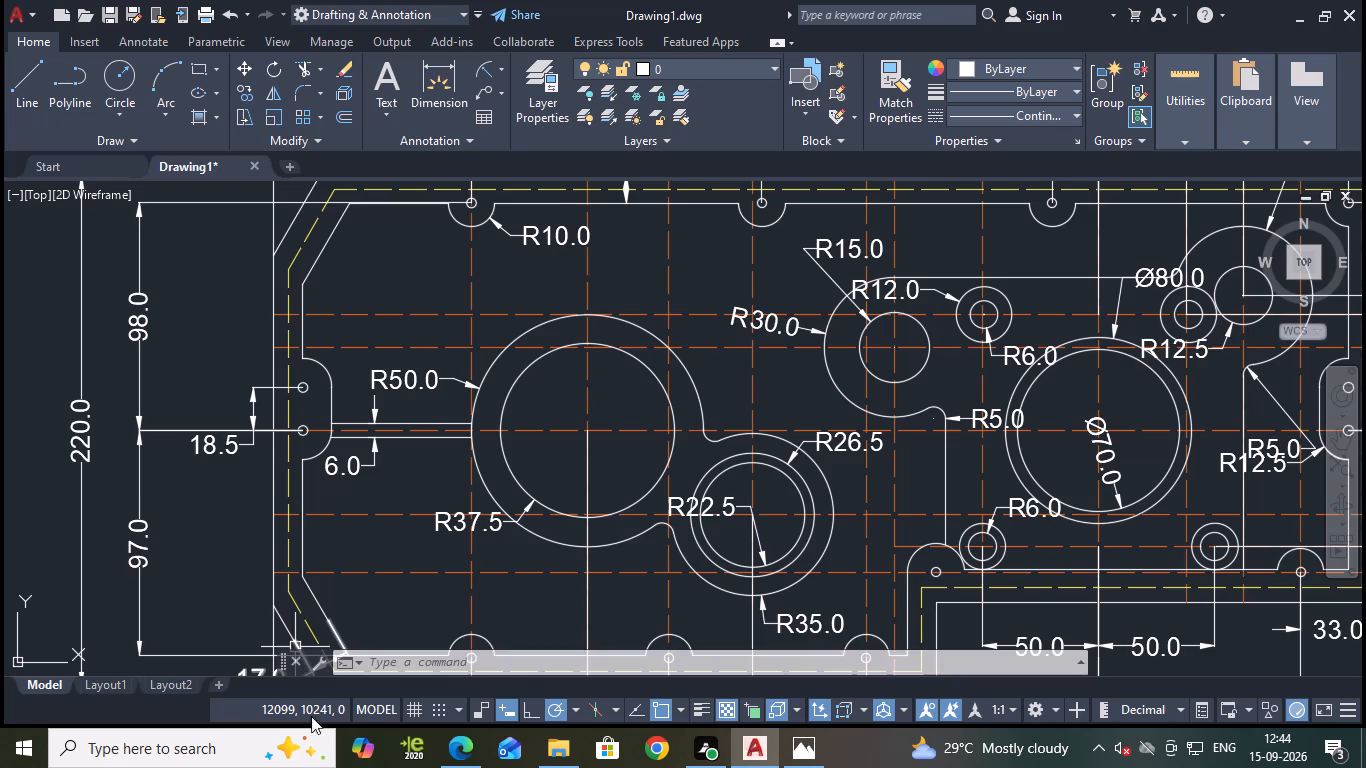
scroll(450, 561, down, 1)
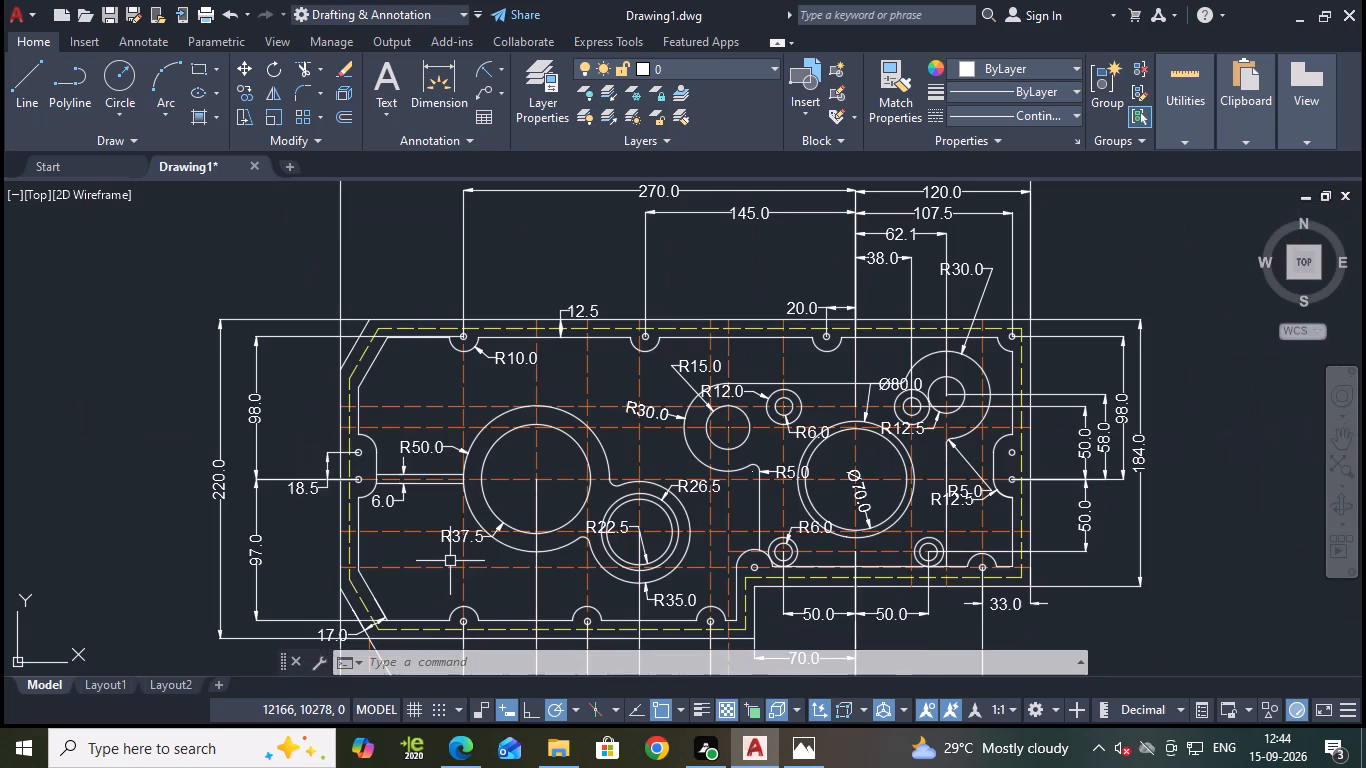
scroll(1060, 340, down, 1)
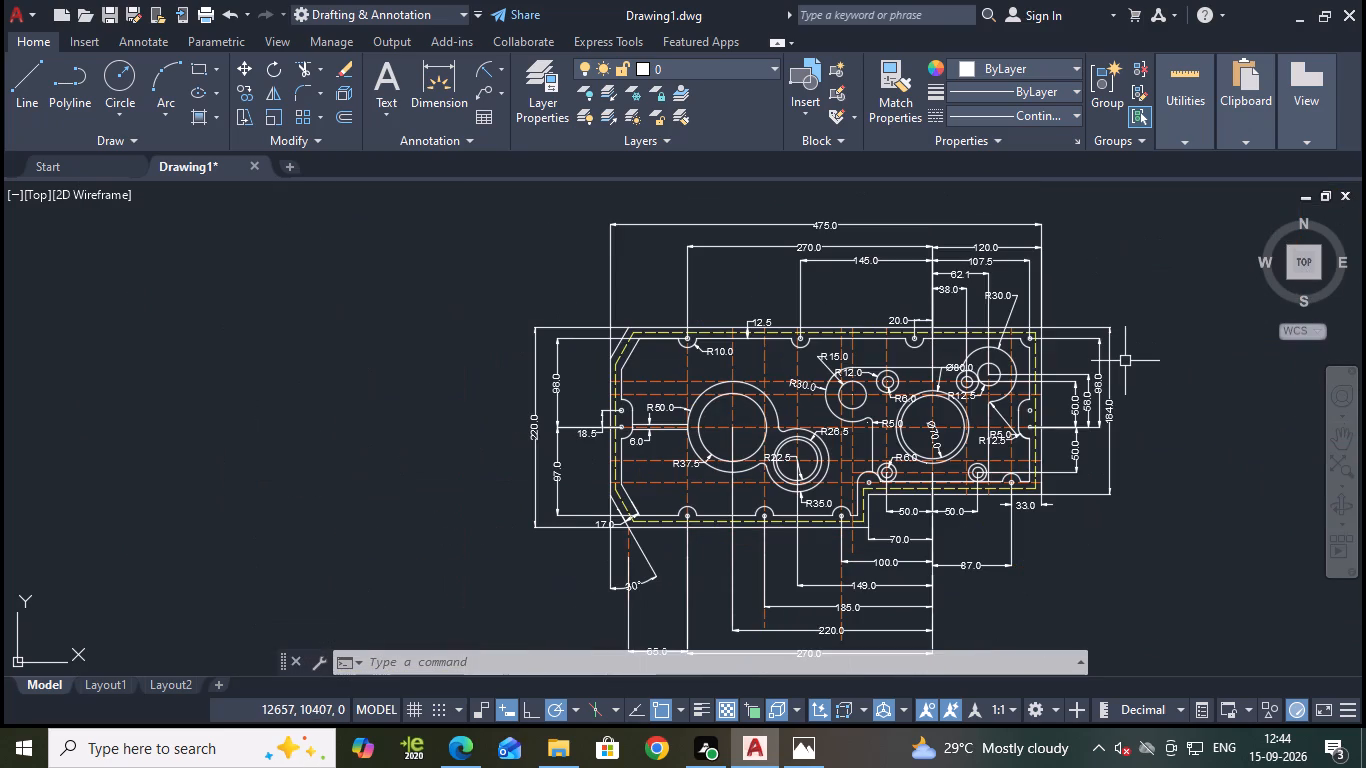
scroll(1125, 363, down, 1)
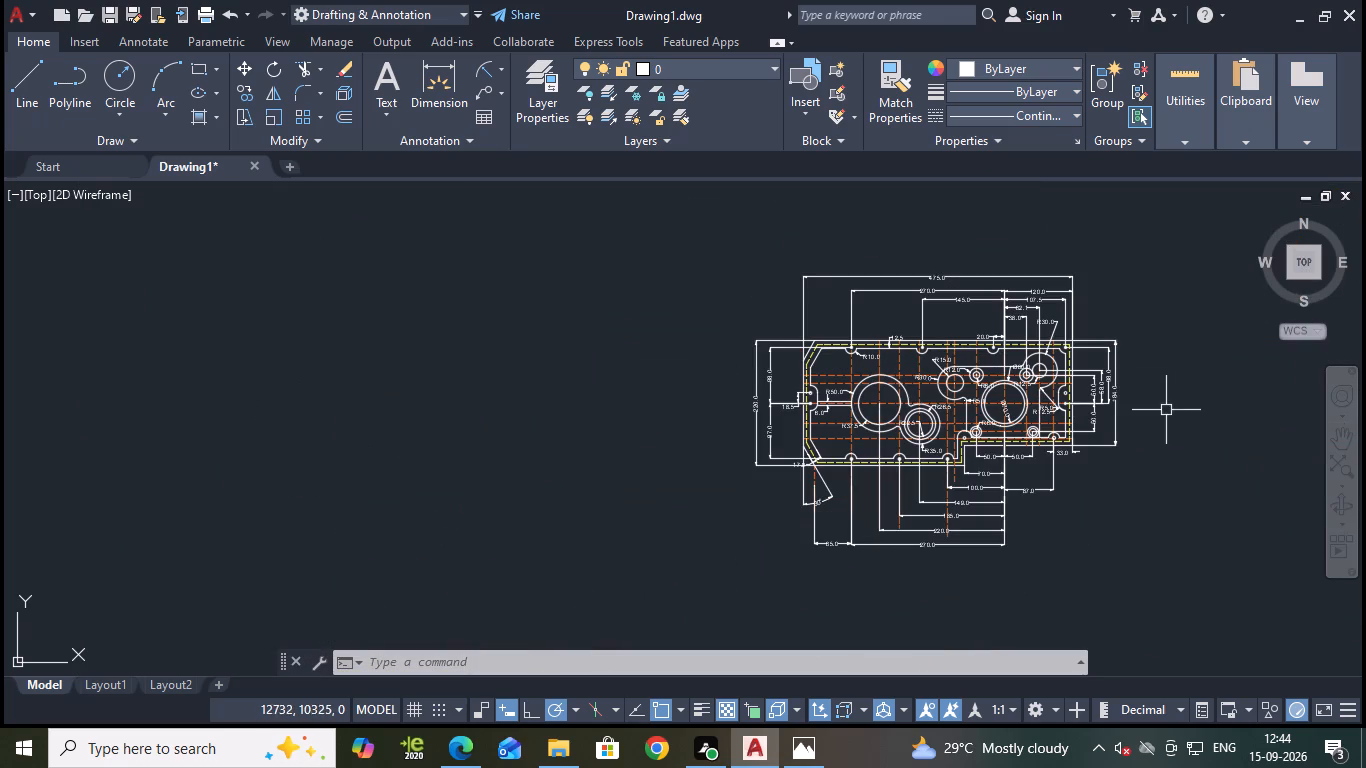
middle_drag(1129, 418, 883, 328)
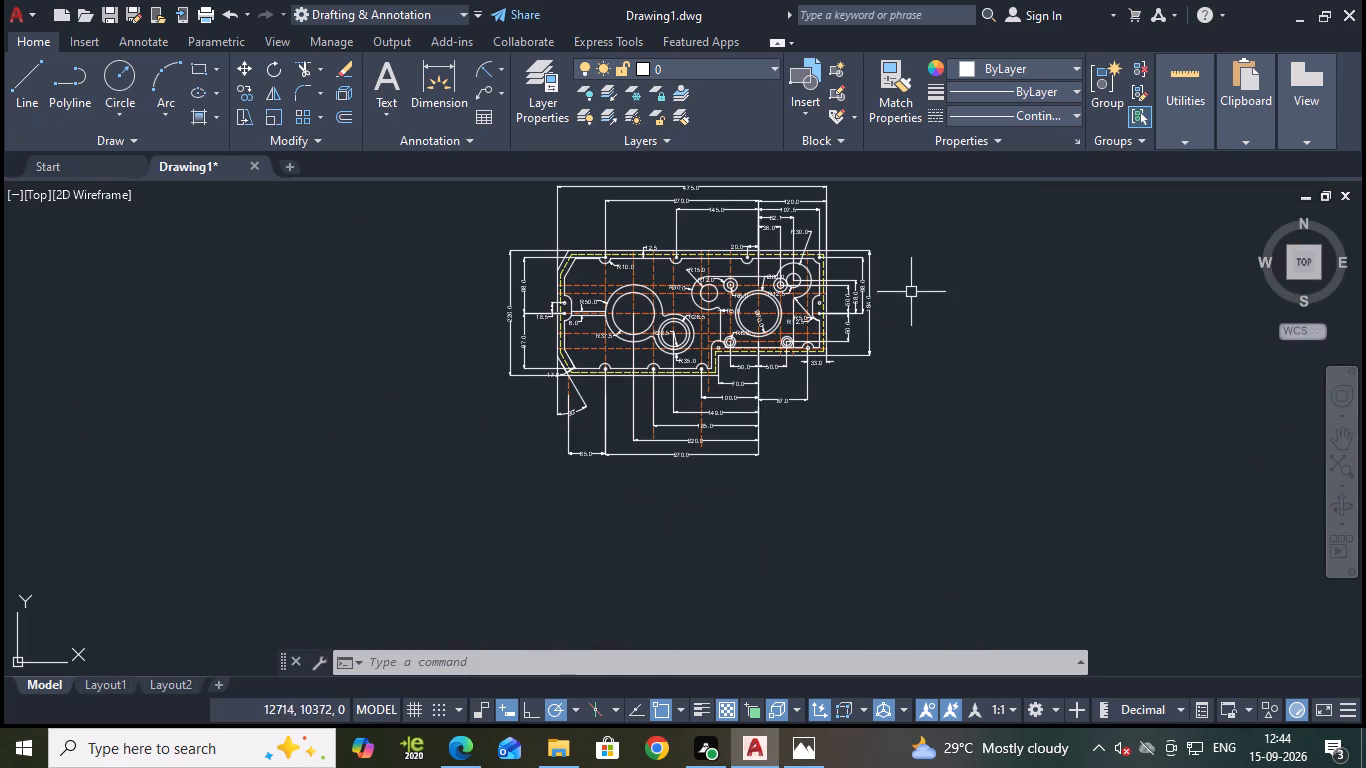
scroll(915, 289, up, 1)
middle_drag(918, 288, 1006, 340)
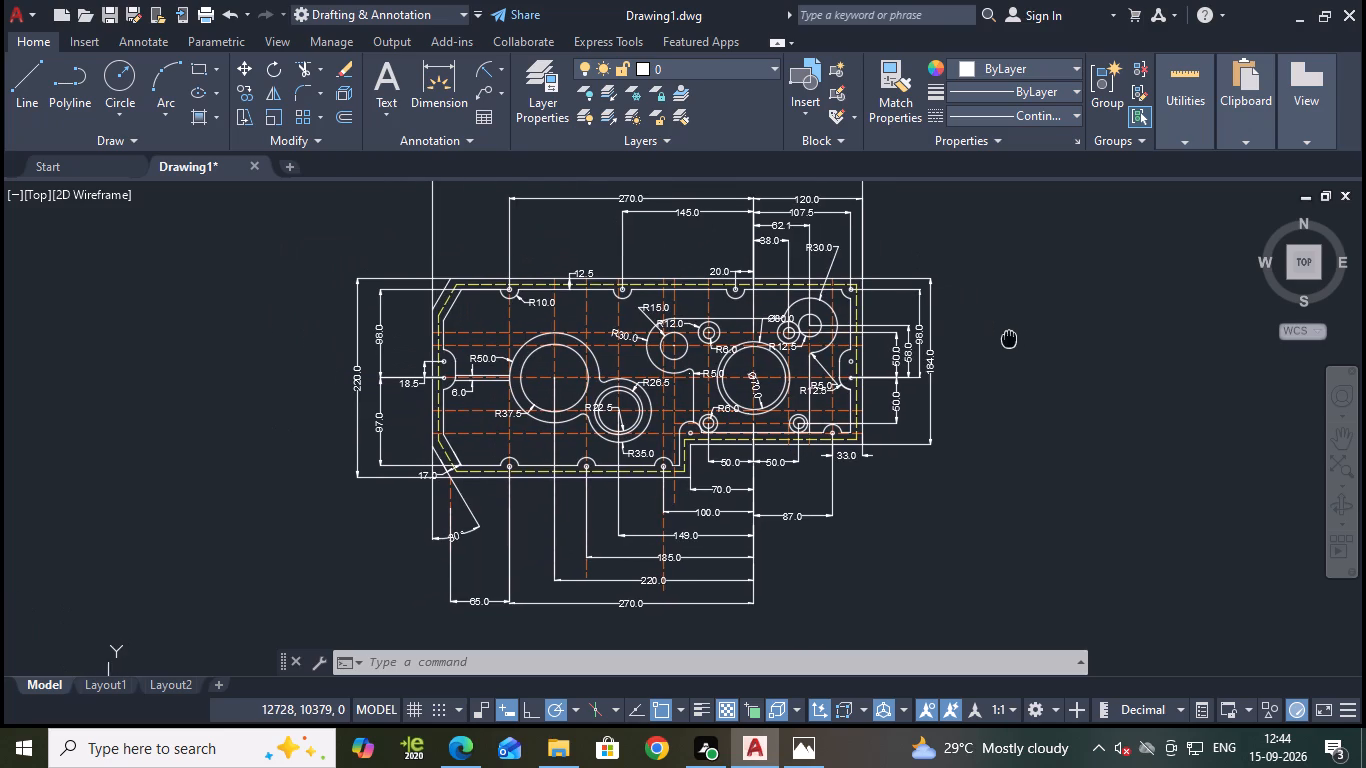
middle_drag(1006, 340, 1003, 341)
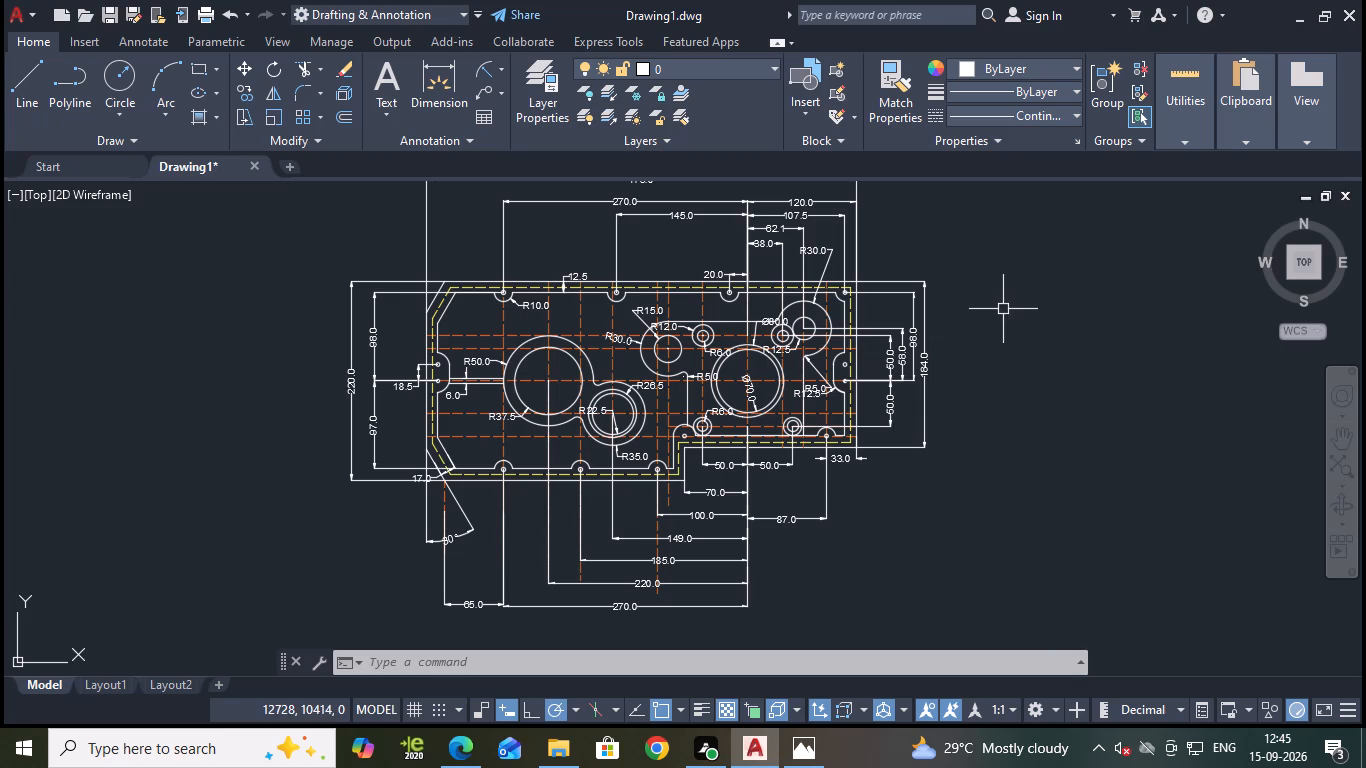
scroll(794, 391, up, 1)
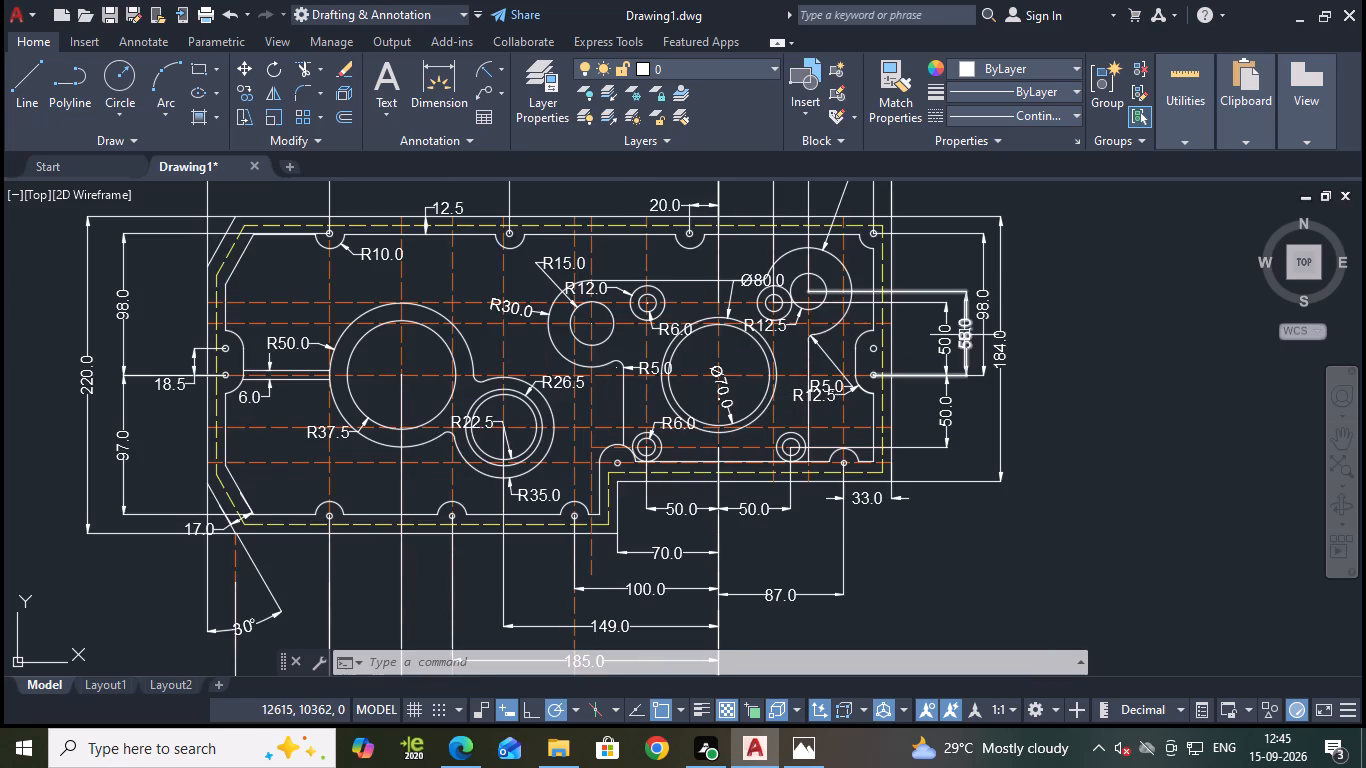
scroll(964, 337, down, 1)
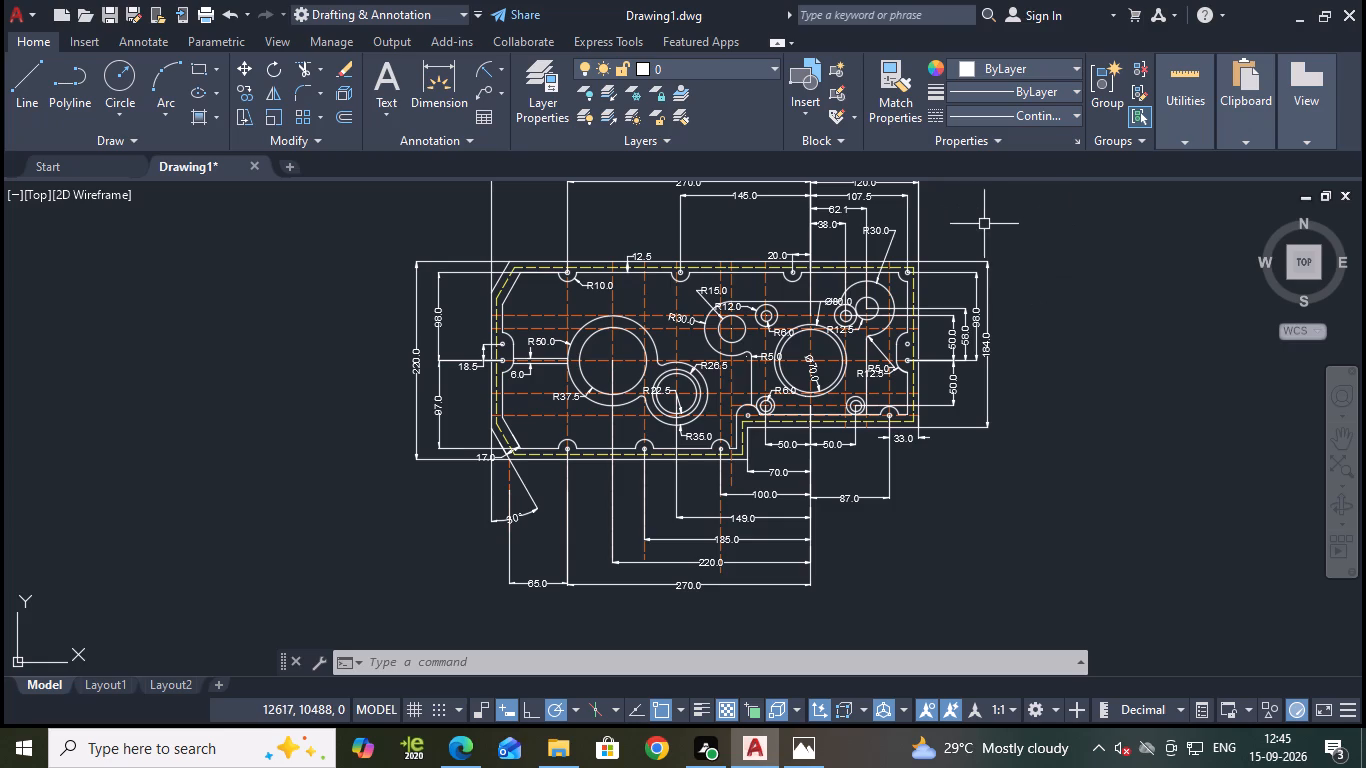
middle_drag(1000, 227, 999, 296)
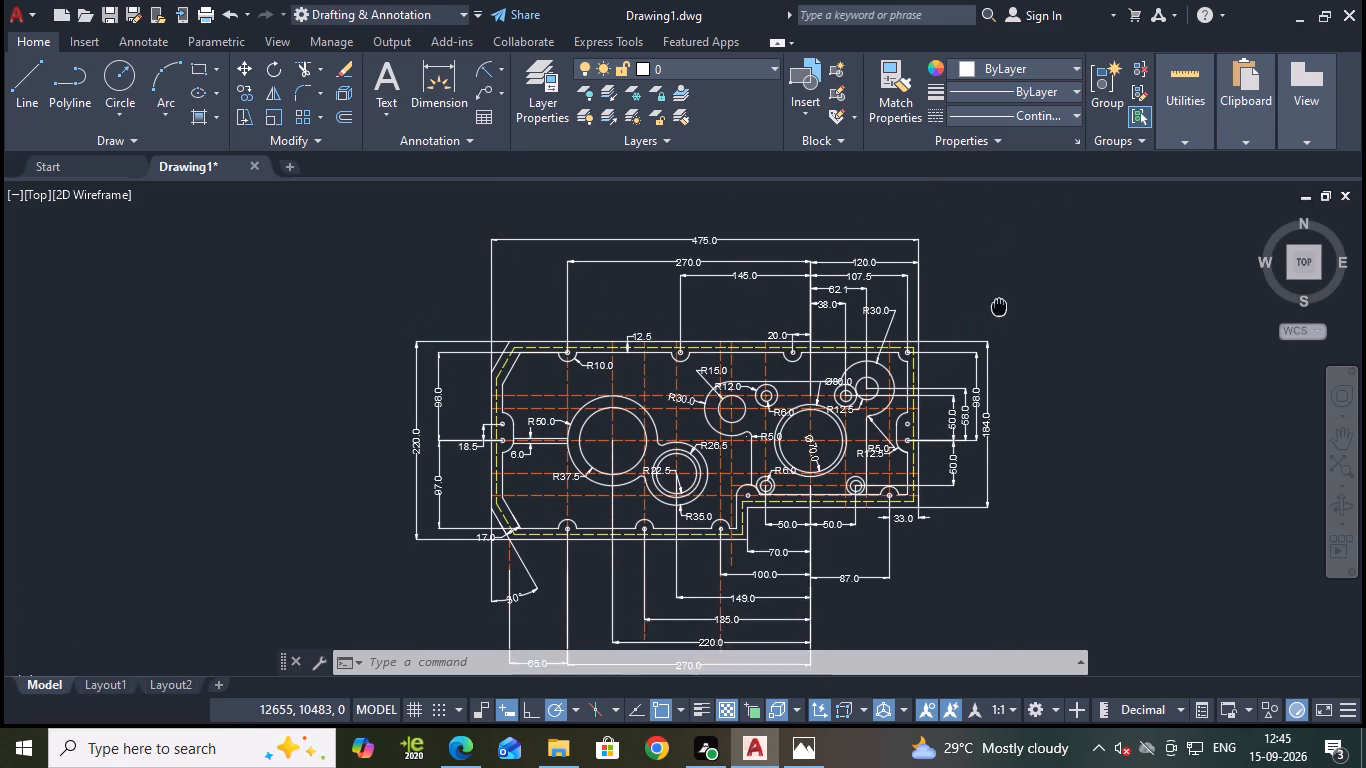
middle_drag(999, 296, 998, 288)
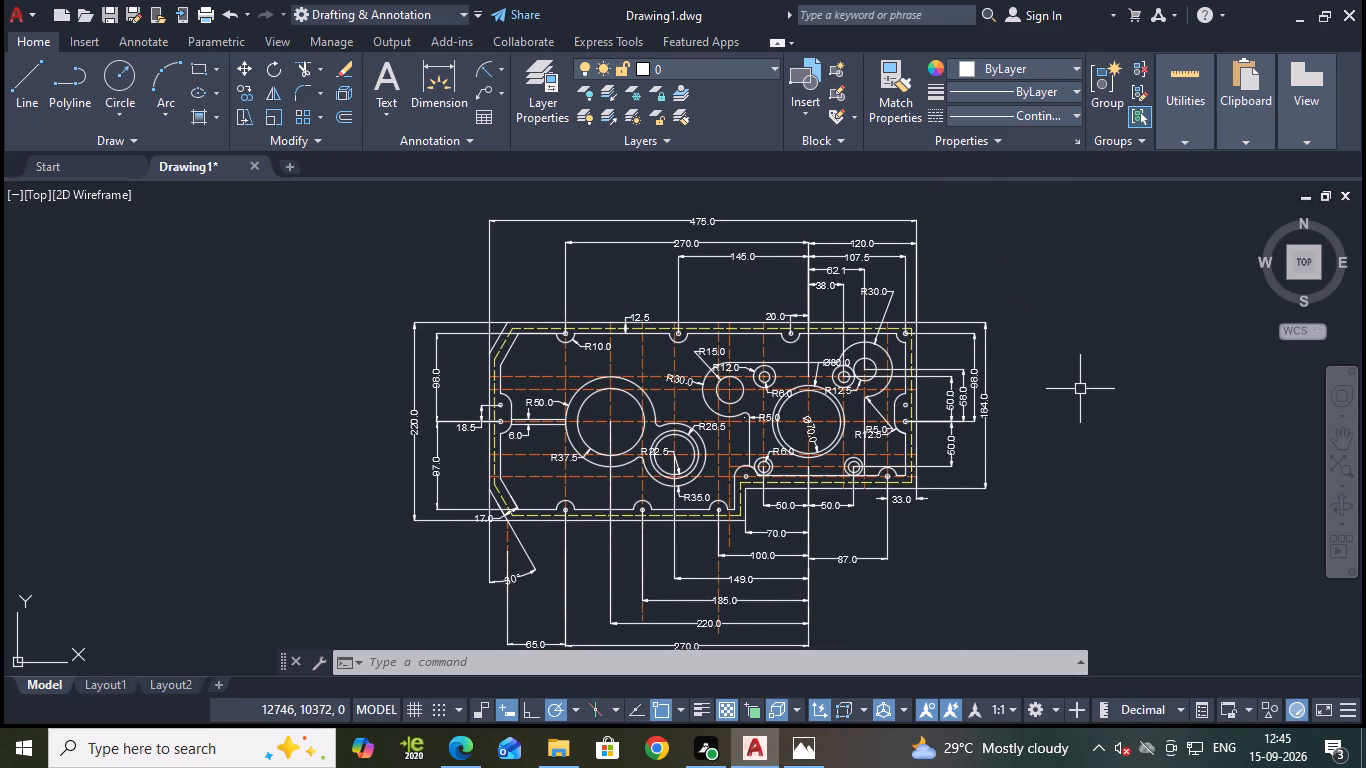
middle_click(956, 525)
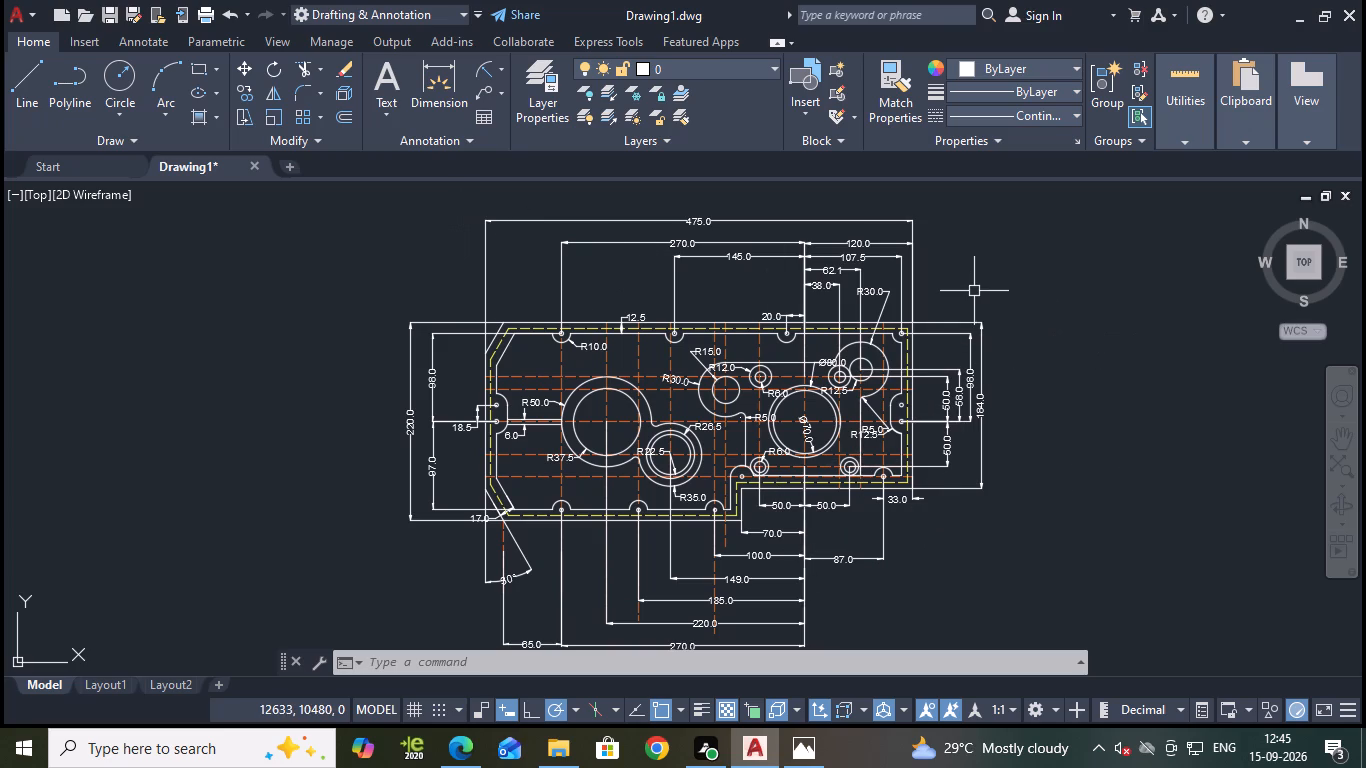
scroll(1078, 299, down, 1)
scroll(1009, 417, up, 1)
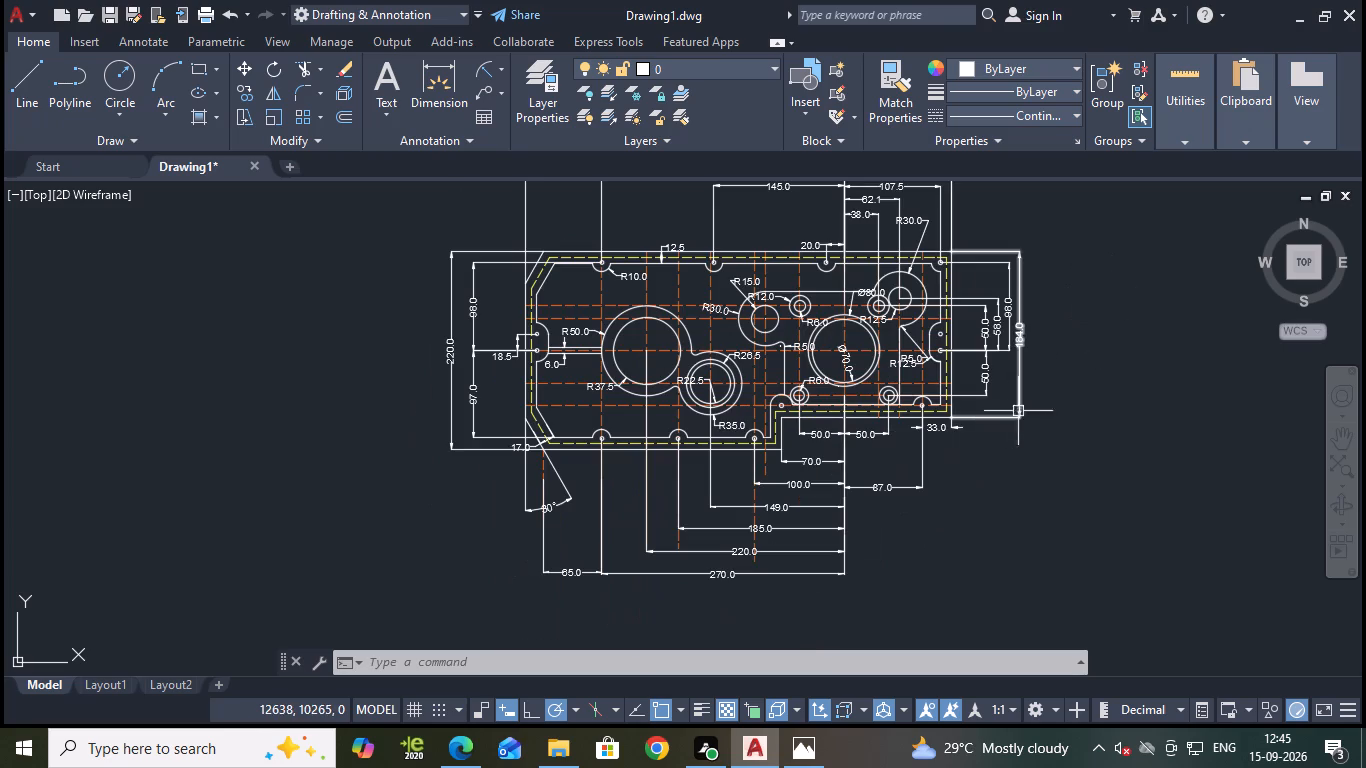
scroll(1074, 308, down, 1)
middle_drag(1076, 315, 1074, 316)
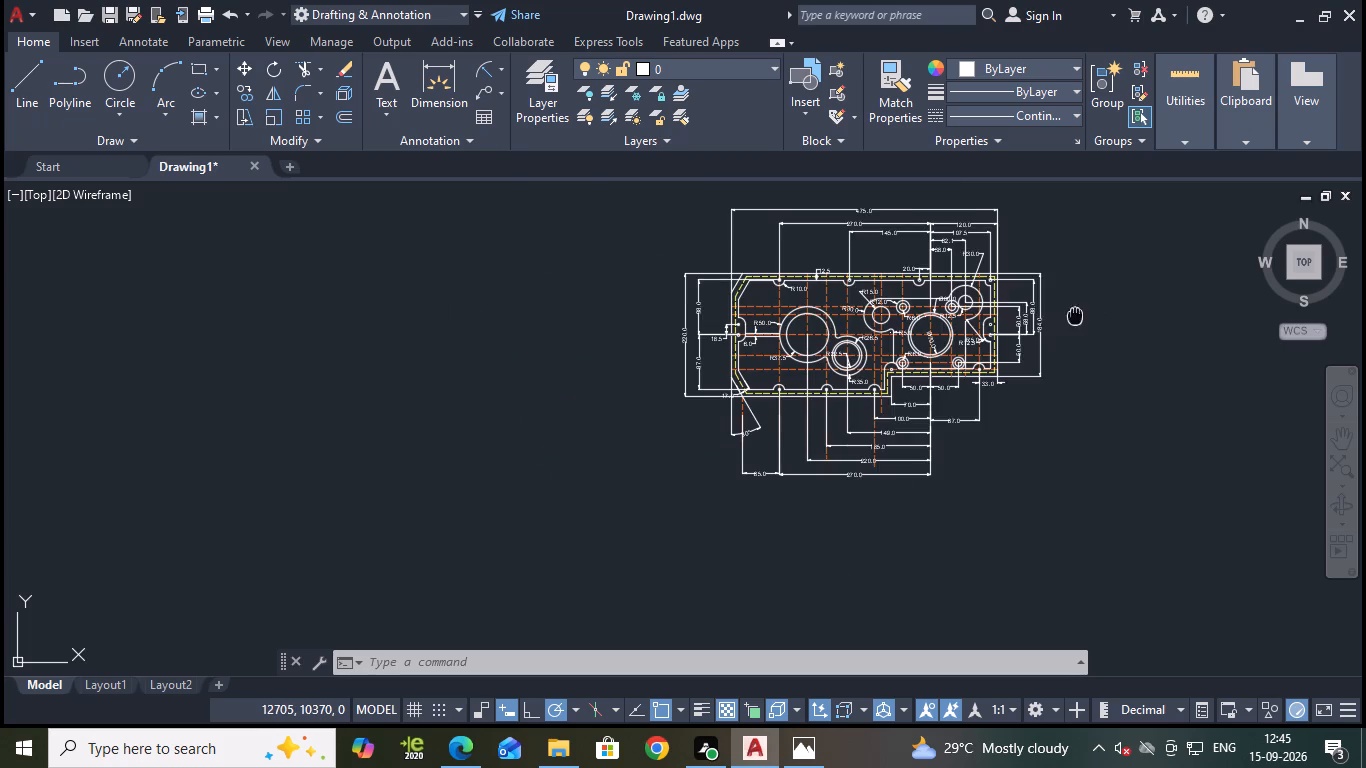
middle_drag(1074, 316, 1000, 347)
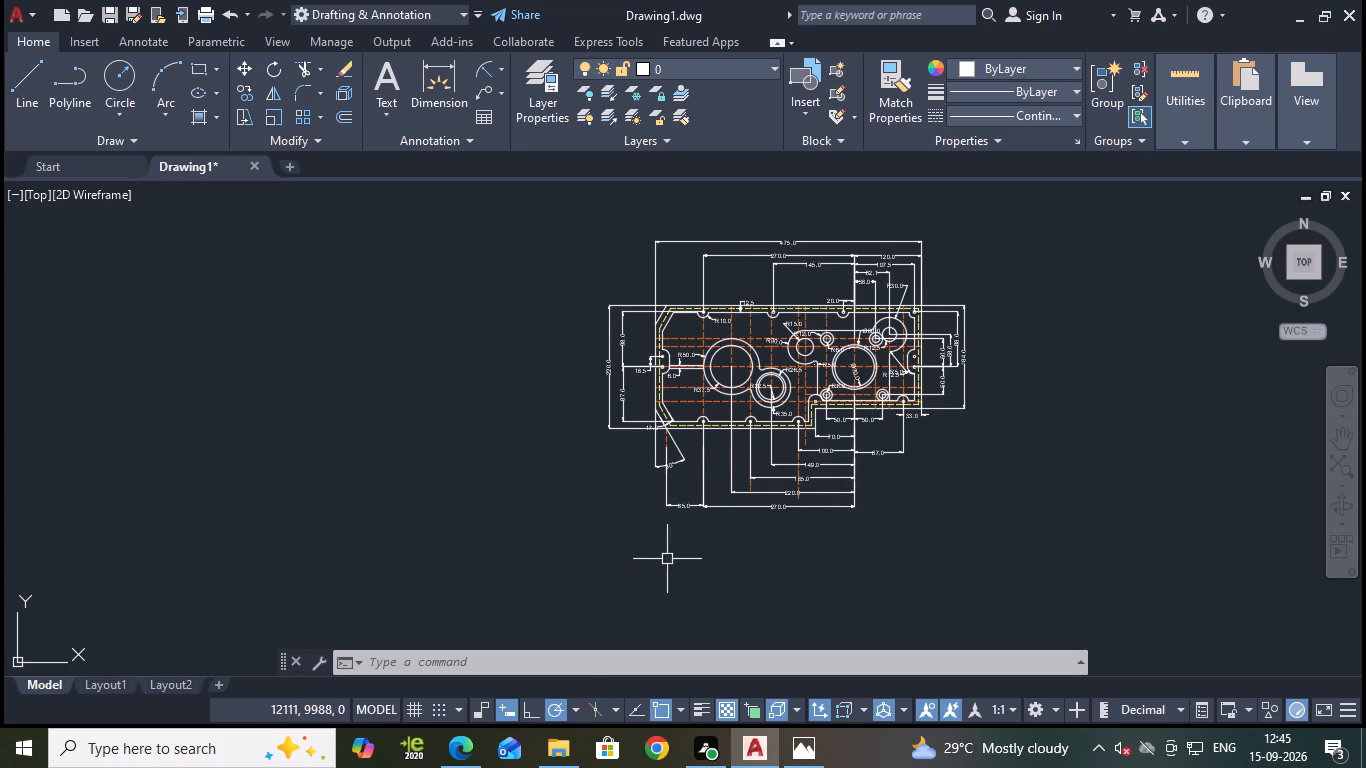
scroll(711, 275, up, 1)
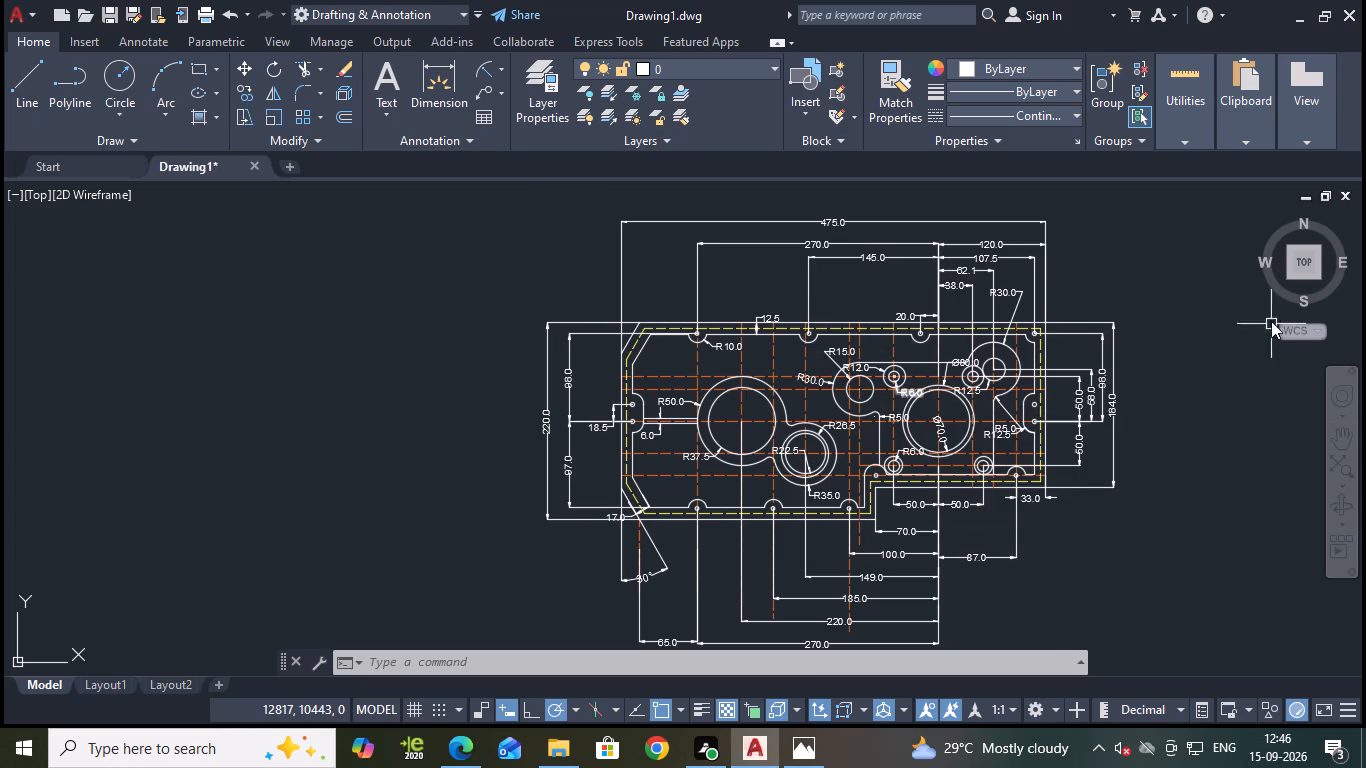
Undo the recent edits back through the 98.0 dimension's linetype change and the rotation of the whole plate drawing.
key(ctrl+z)
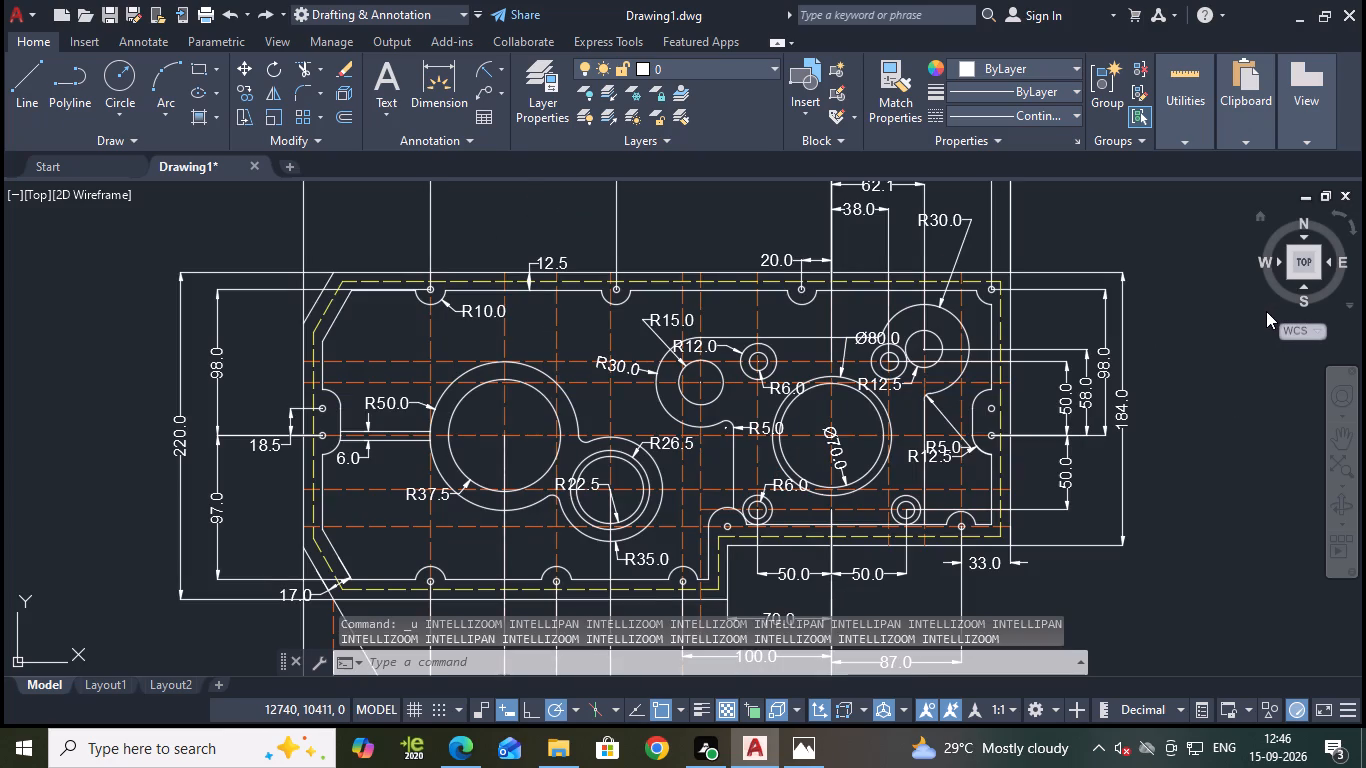
key(ctrl+z)
key(ctrl+z)
key(ctrl+z)
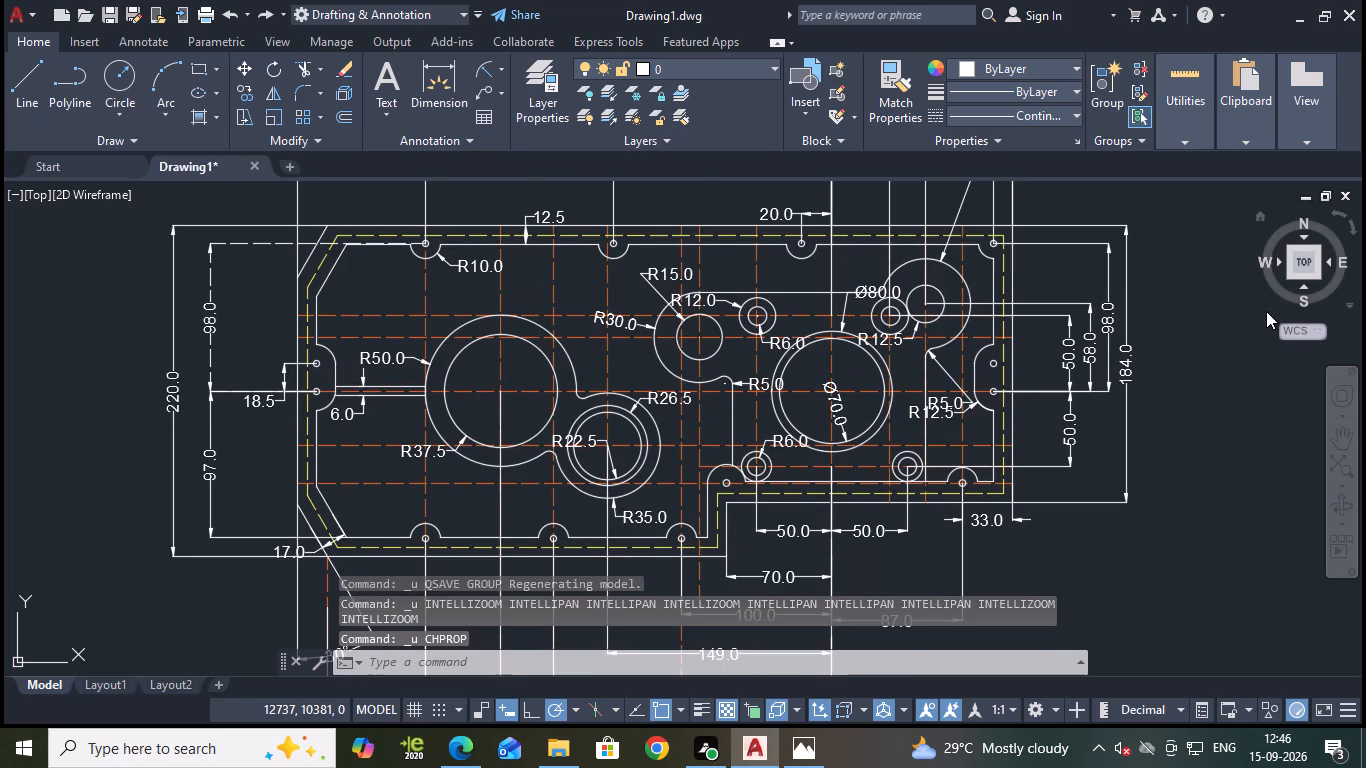
key(ctrl+z)
key(ctrl+z)
key(ctrl+z)
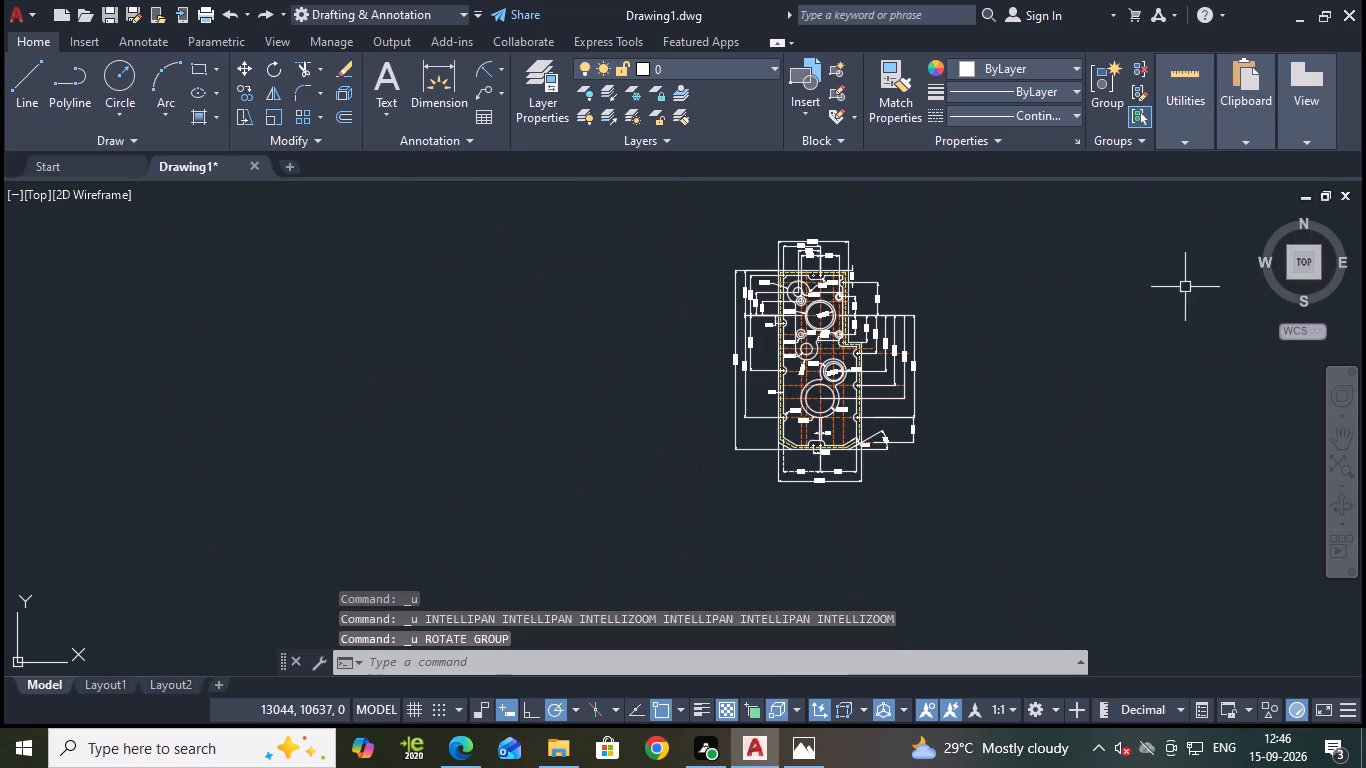
Set the linetype of the 98.0 dimension below the plate's bottom edge to ByLayer.
key(Escape)
scroll(1000, 316, up, 2)
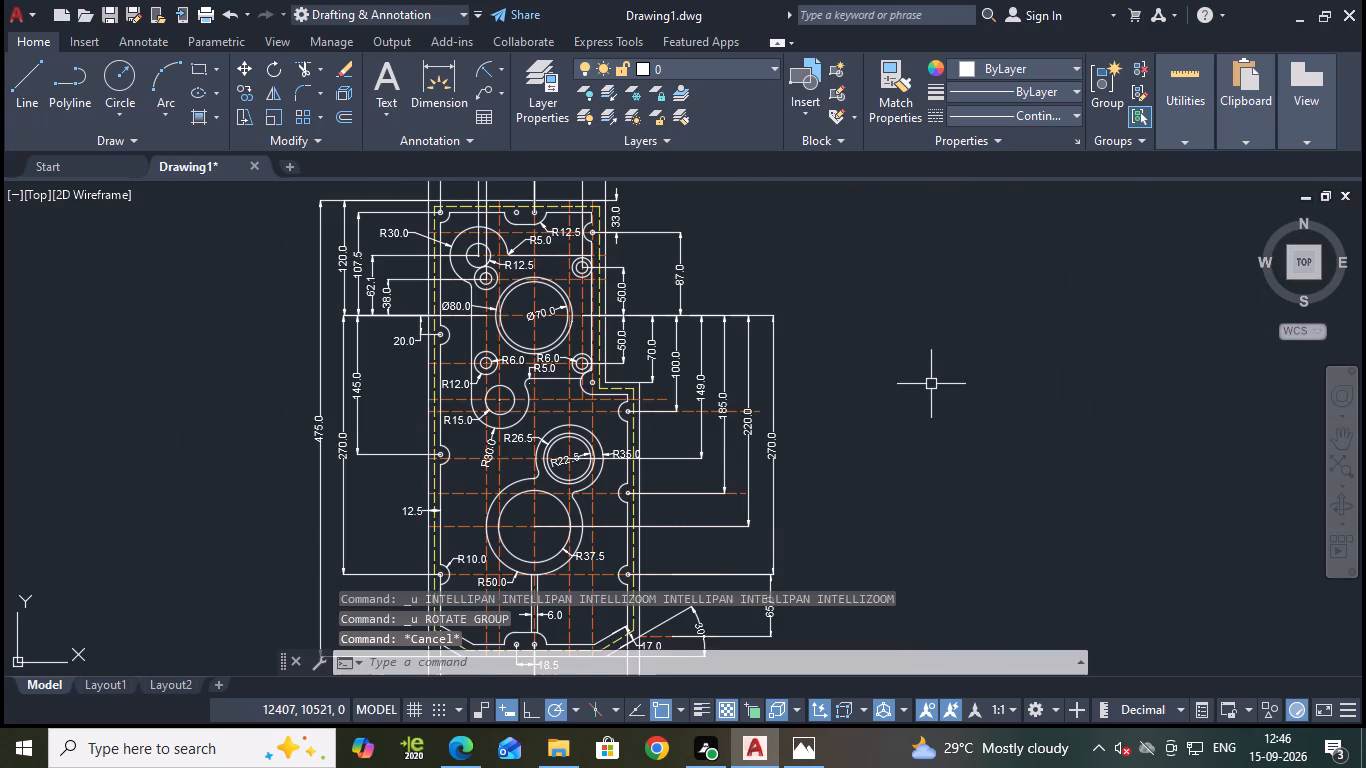
middle_drag(932, 389, 1091, 267)
scroll(708, 512, up, 1)
middle_drag(587, 479, 590, 479)
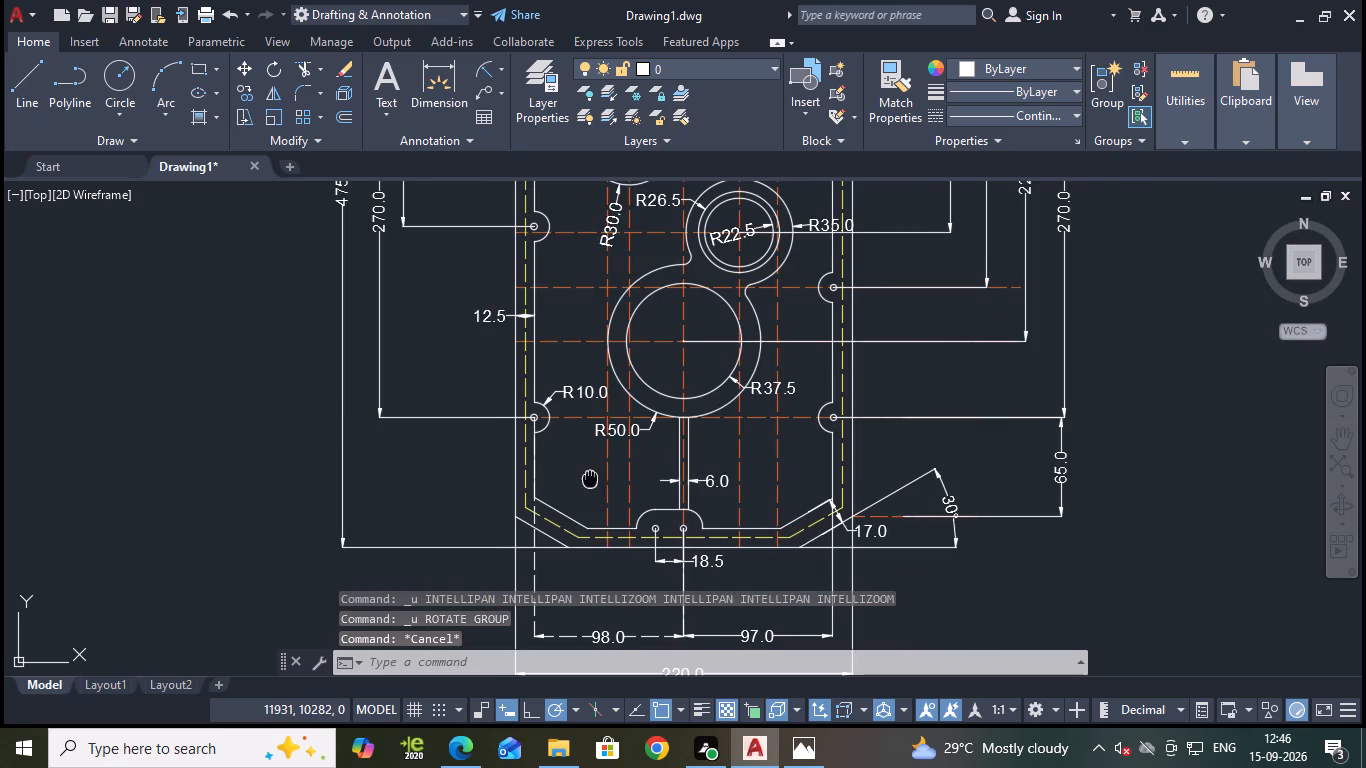
middle_drag(590, 479, 640, 372)
click(586, 486)
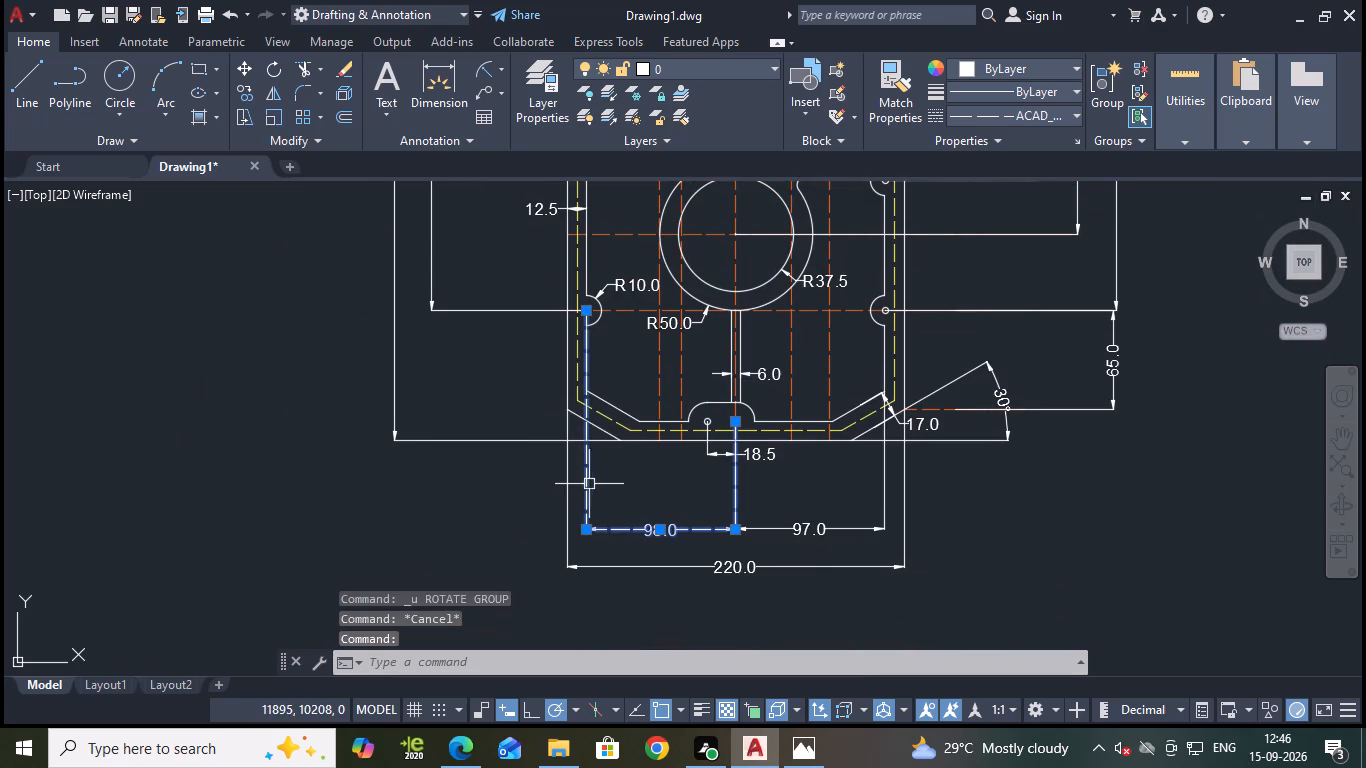
click(1050, 112)
click(1077, 137)
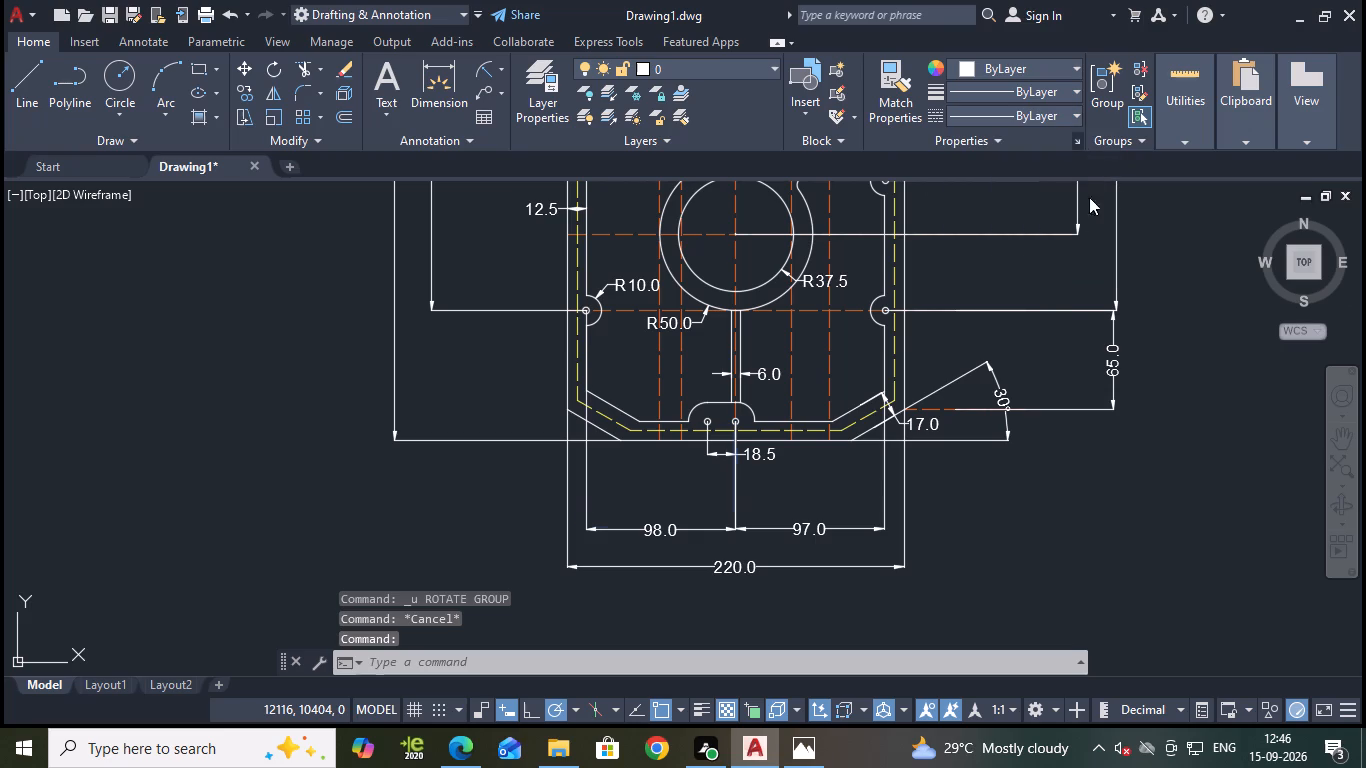
key(Escape)
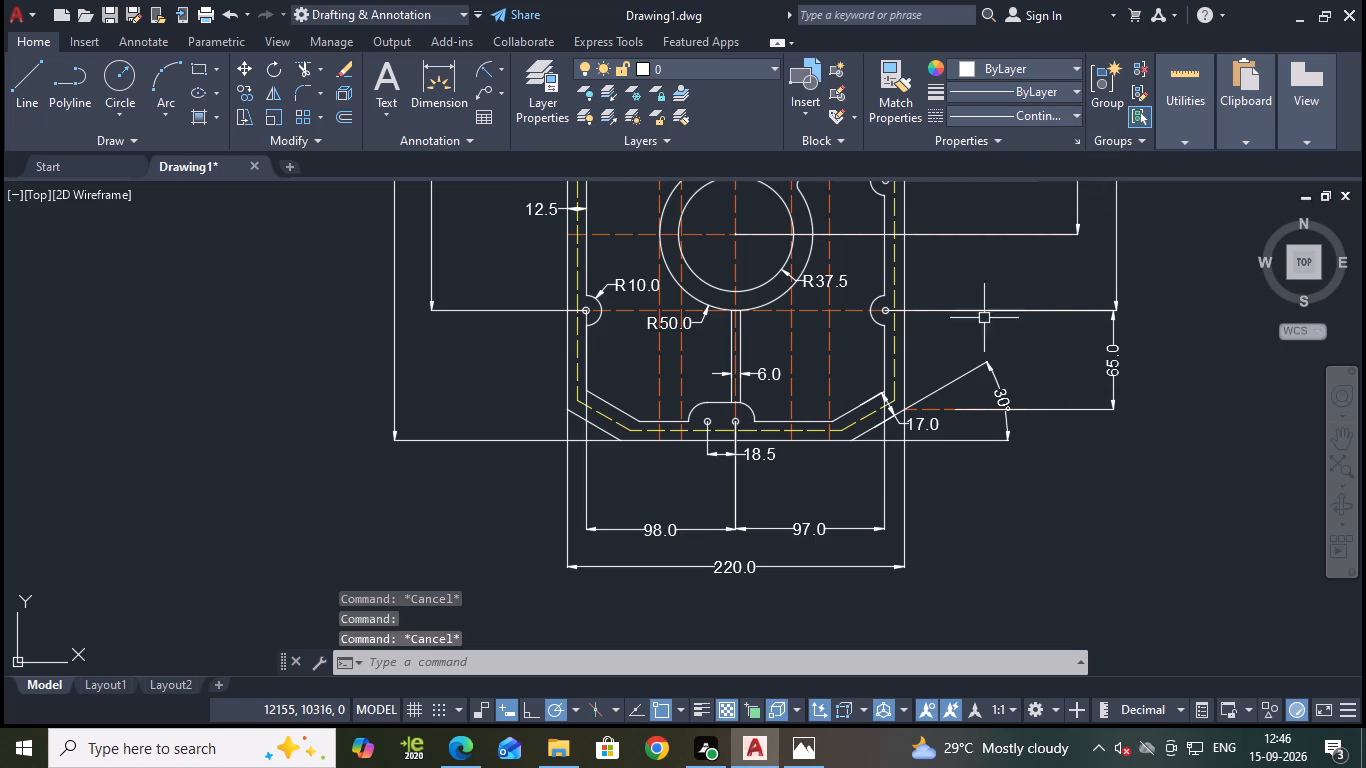
Examine the plate's dimensions from the bottom edge up to the upper bores for anything missing.
middle_drag(1017, 286, 890, 392)
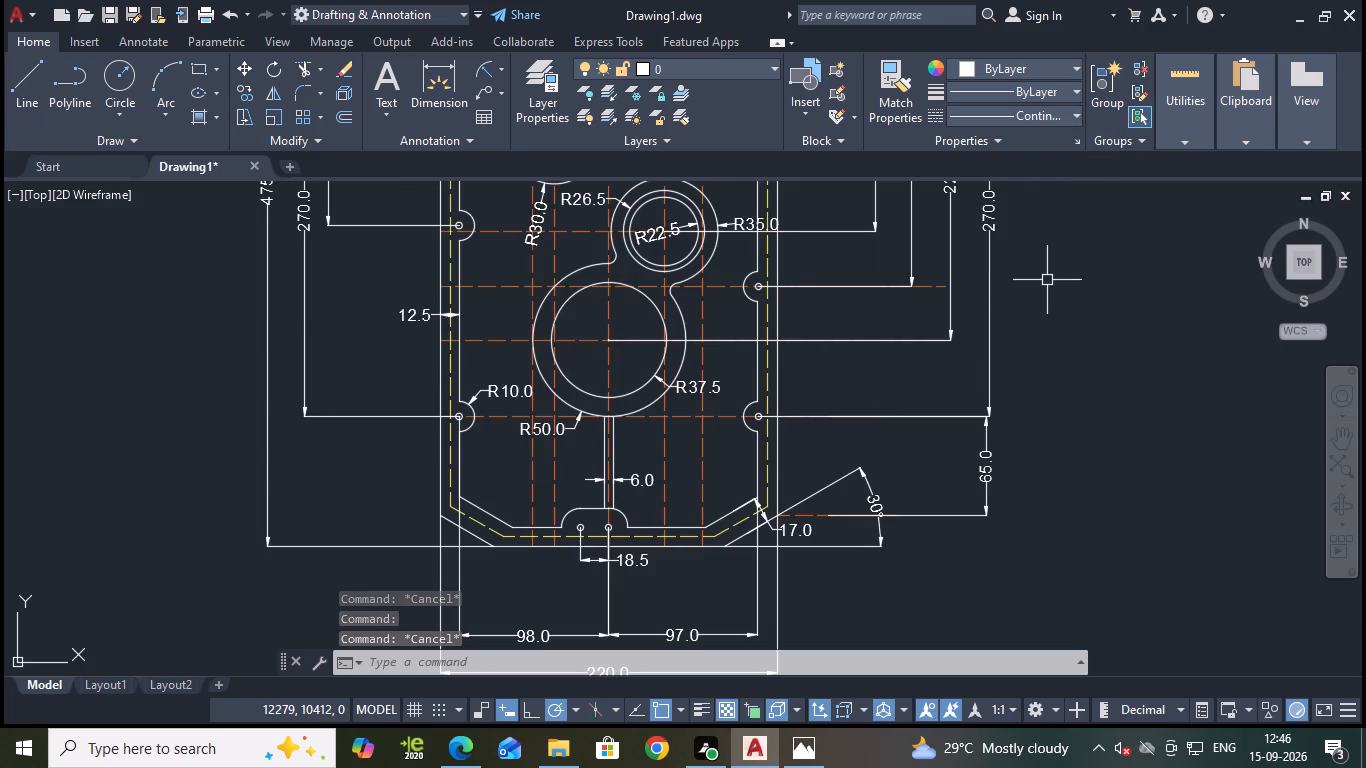
scroll(1112, 335, down, 1)
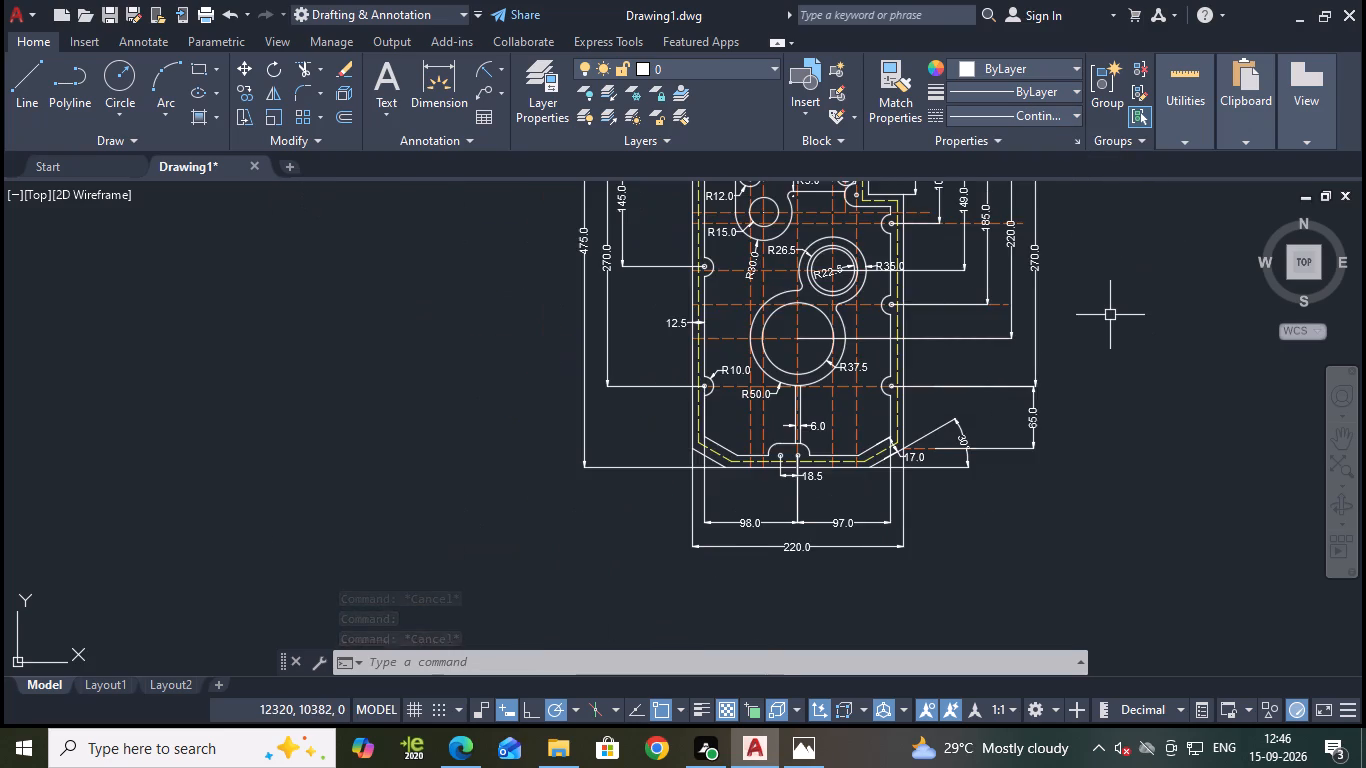
middle_drag(1099, 315, 932, 473)
middle_drag(929, 309, 1000, 376)
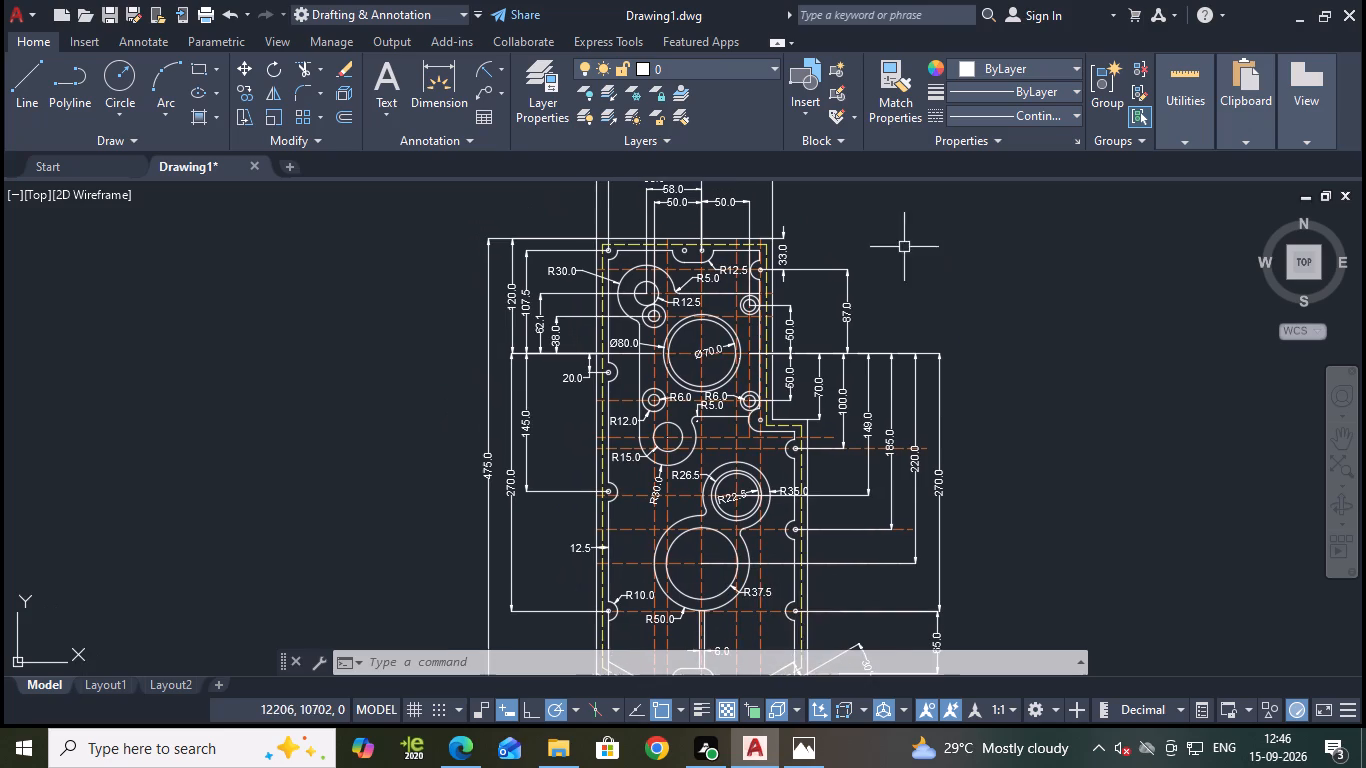
scroll(880, 264, up, 1)
scroll(1052, 353, down, 1)
middle_drag(1074, 438, 1004, 354)
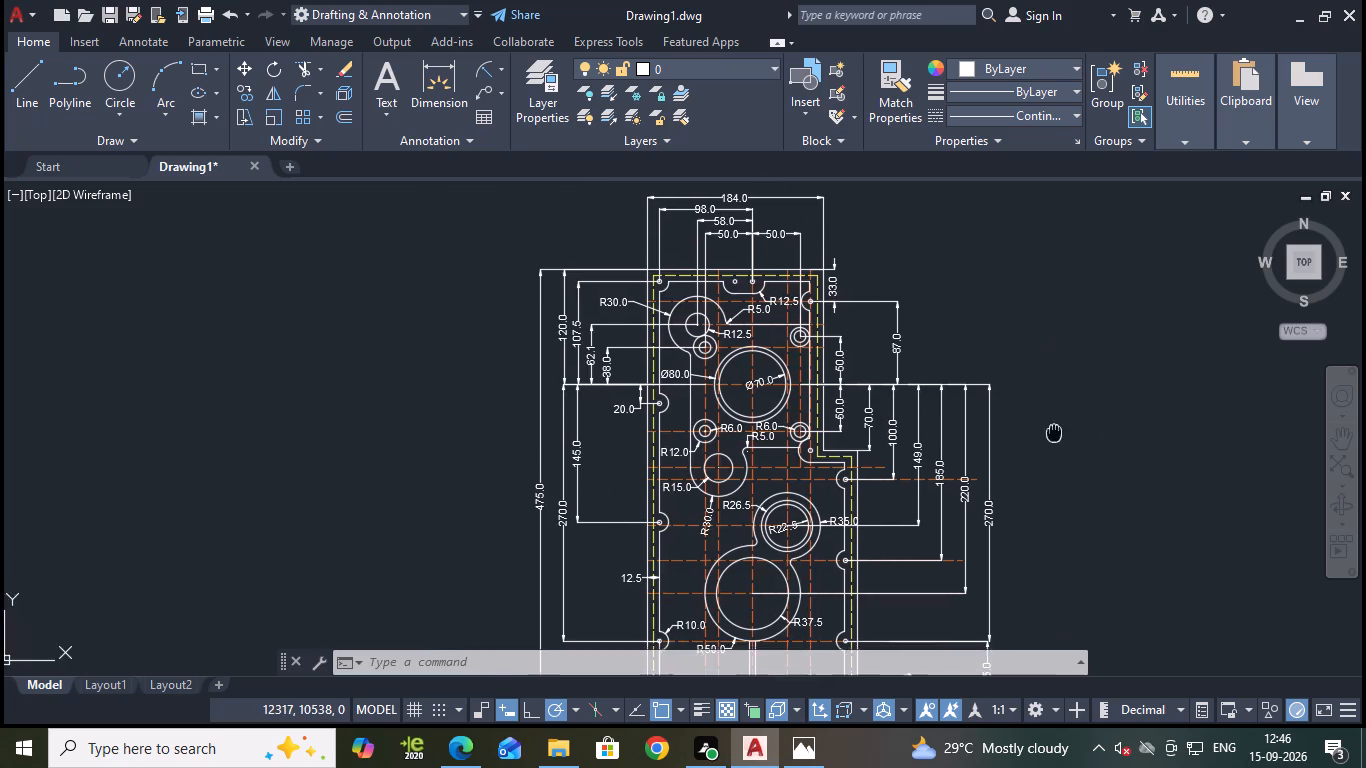
middle_drag(1004, 354, 1002, 350)
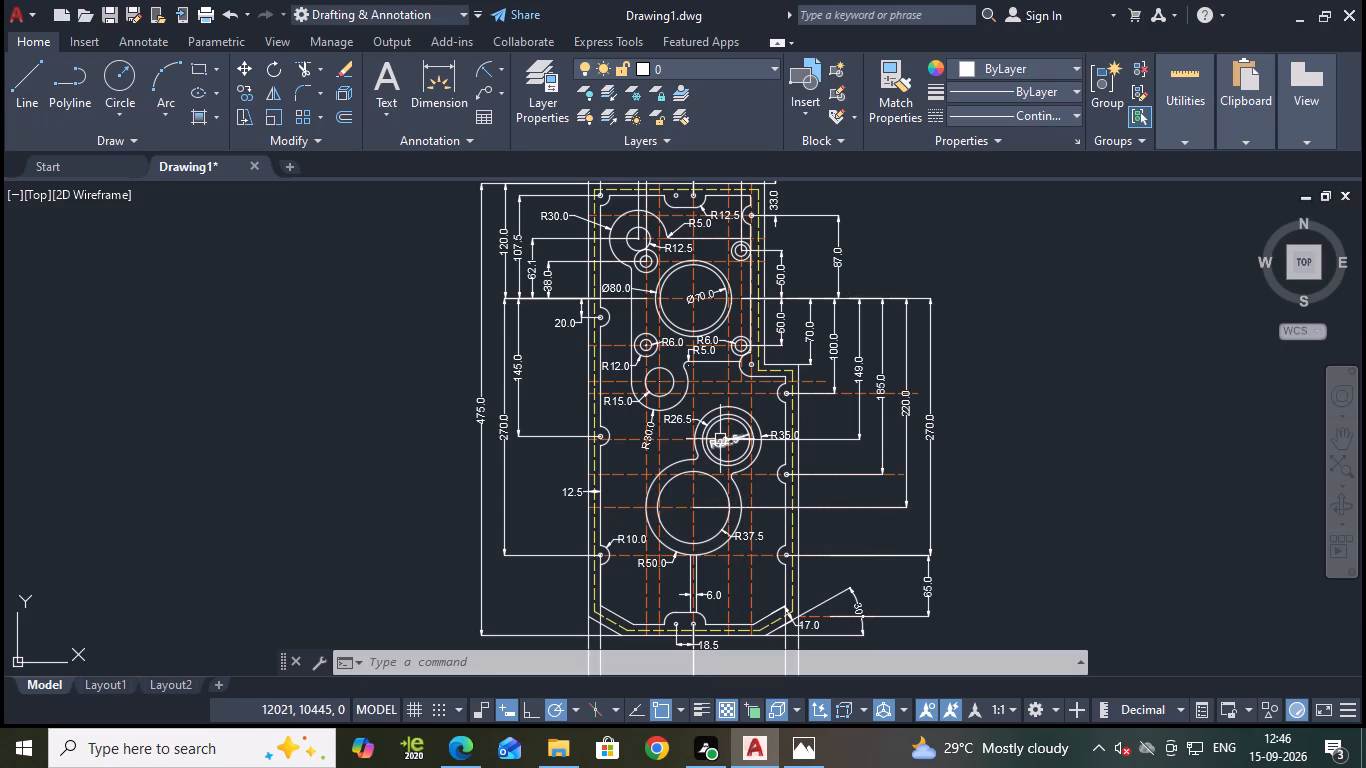
Add a horizontal linear dimension from the plate's main vertical centre line to the R22.5 bore's centre line, just above that bore.
scroll(711, 367, up, 3)
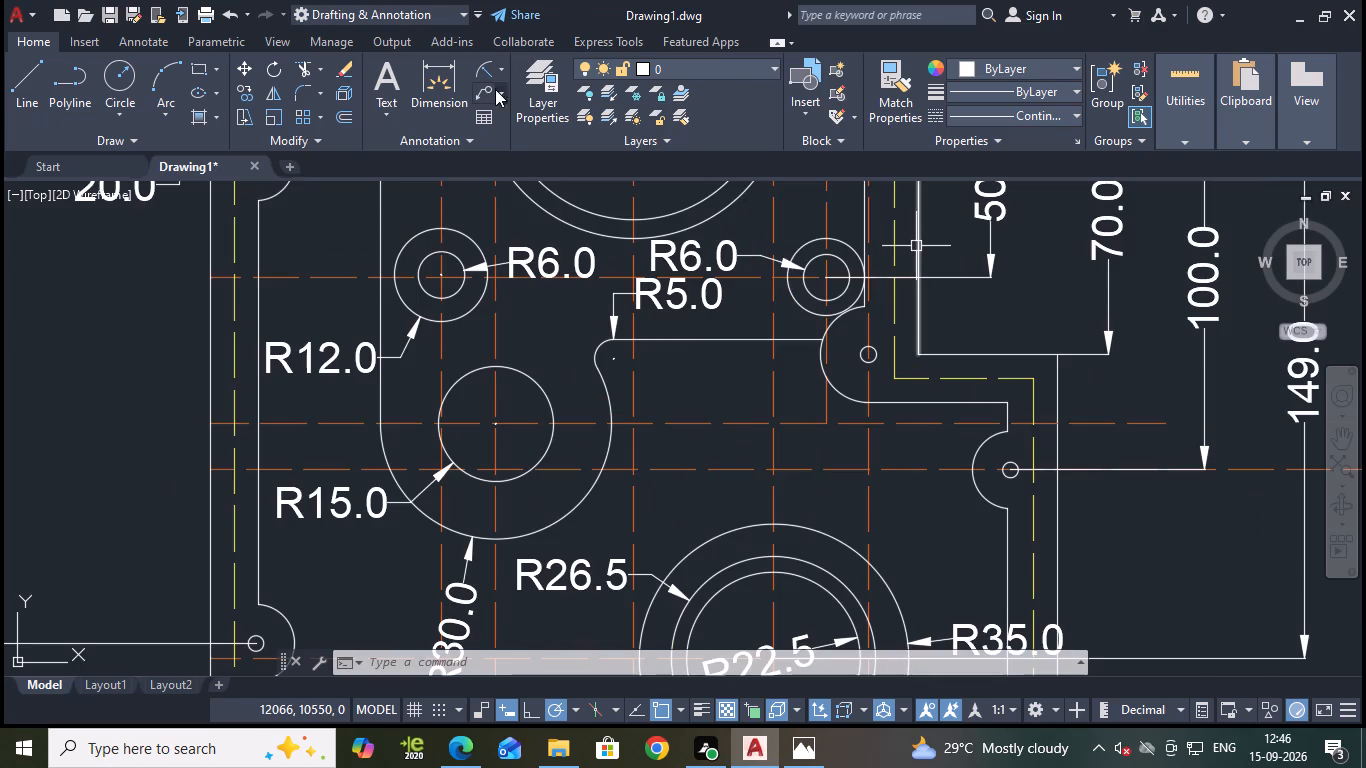
click(498, 65)
click(505, 106)
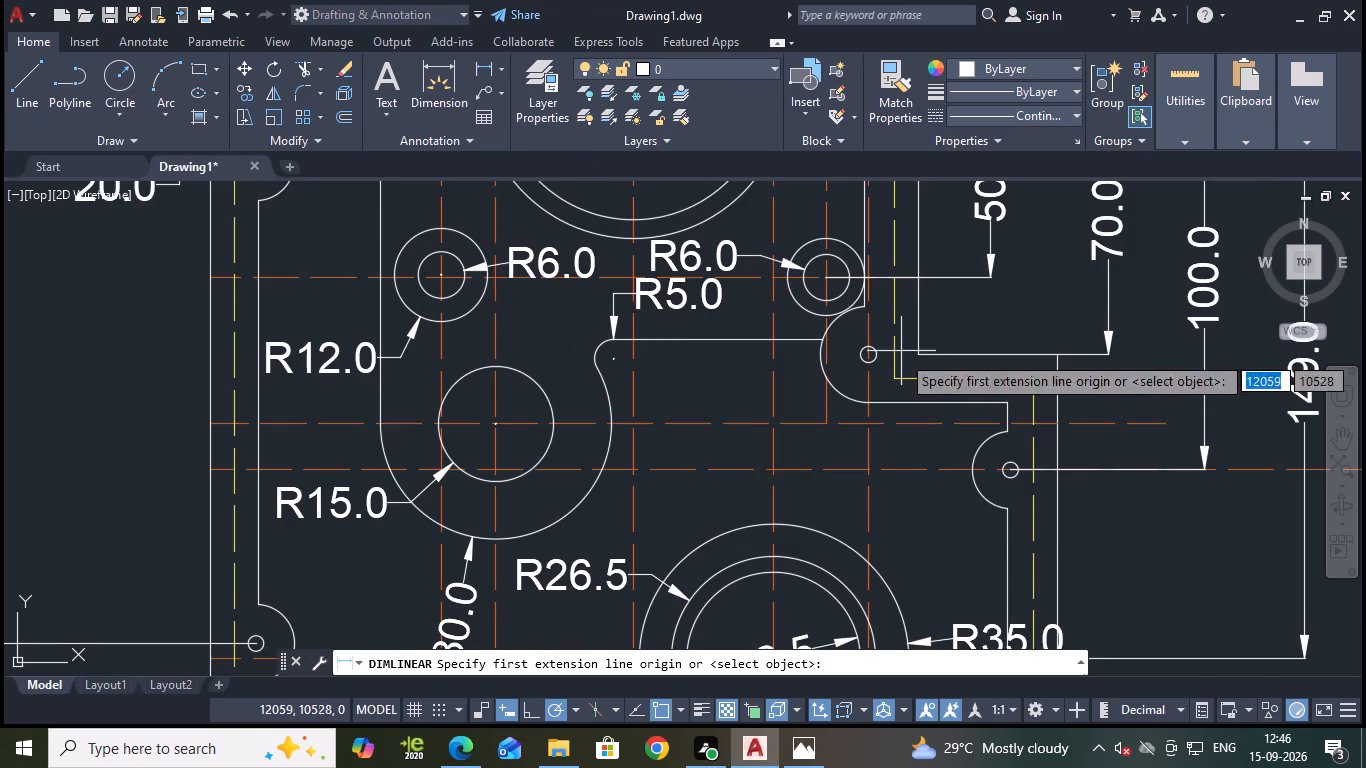
scroll(840, 526, down, 1)
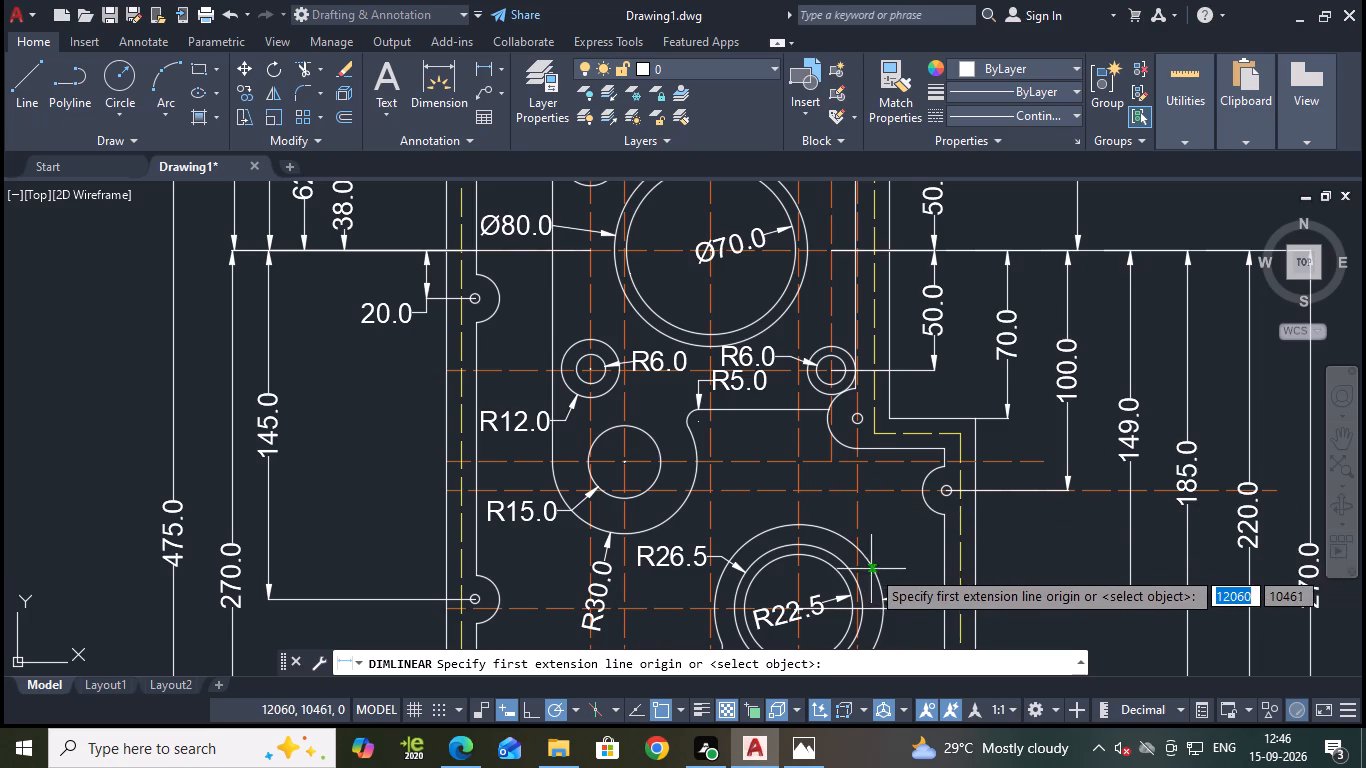
scroll(871, 569, down, 1)
middle_drag(893, 556, 923, 516)
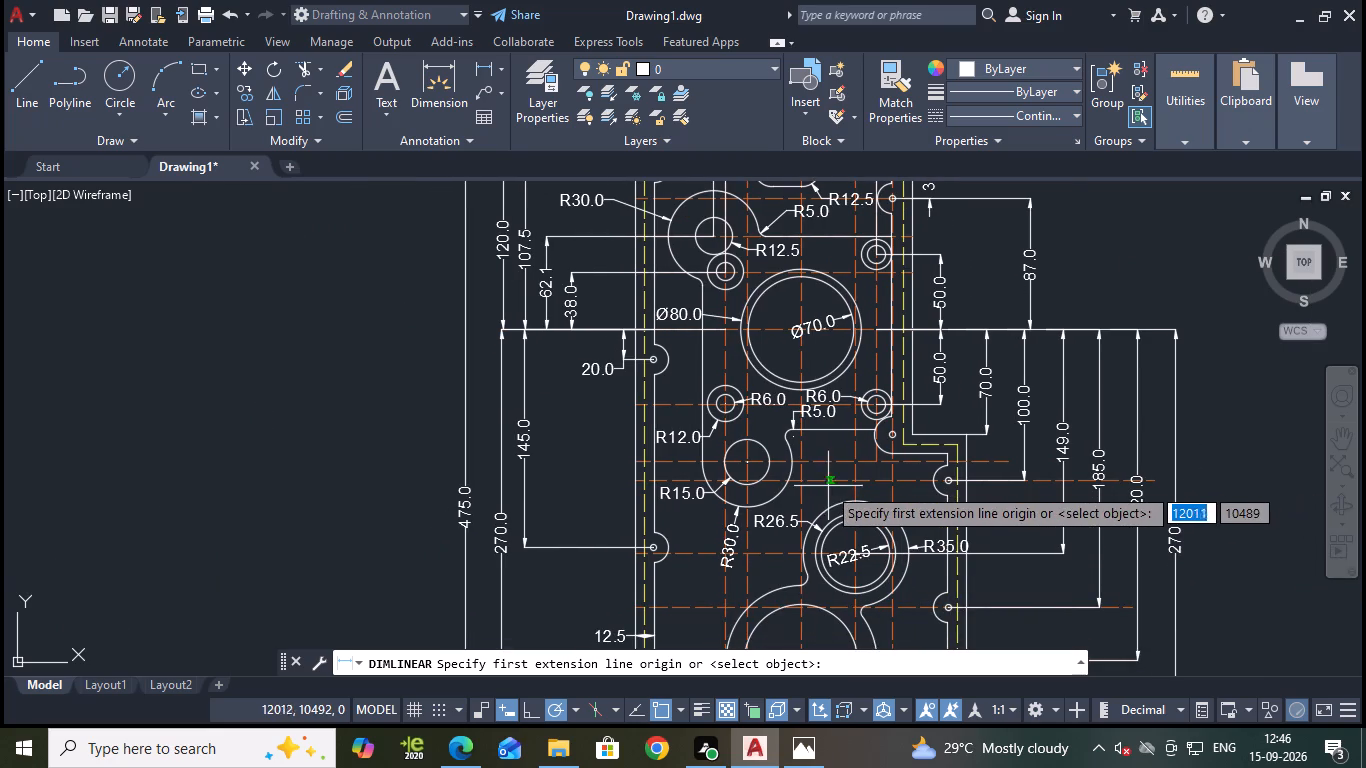
click(799, 496)
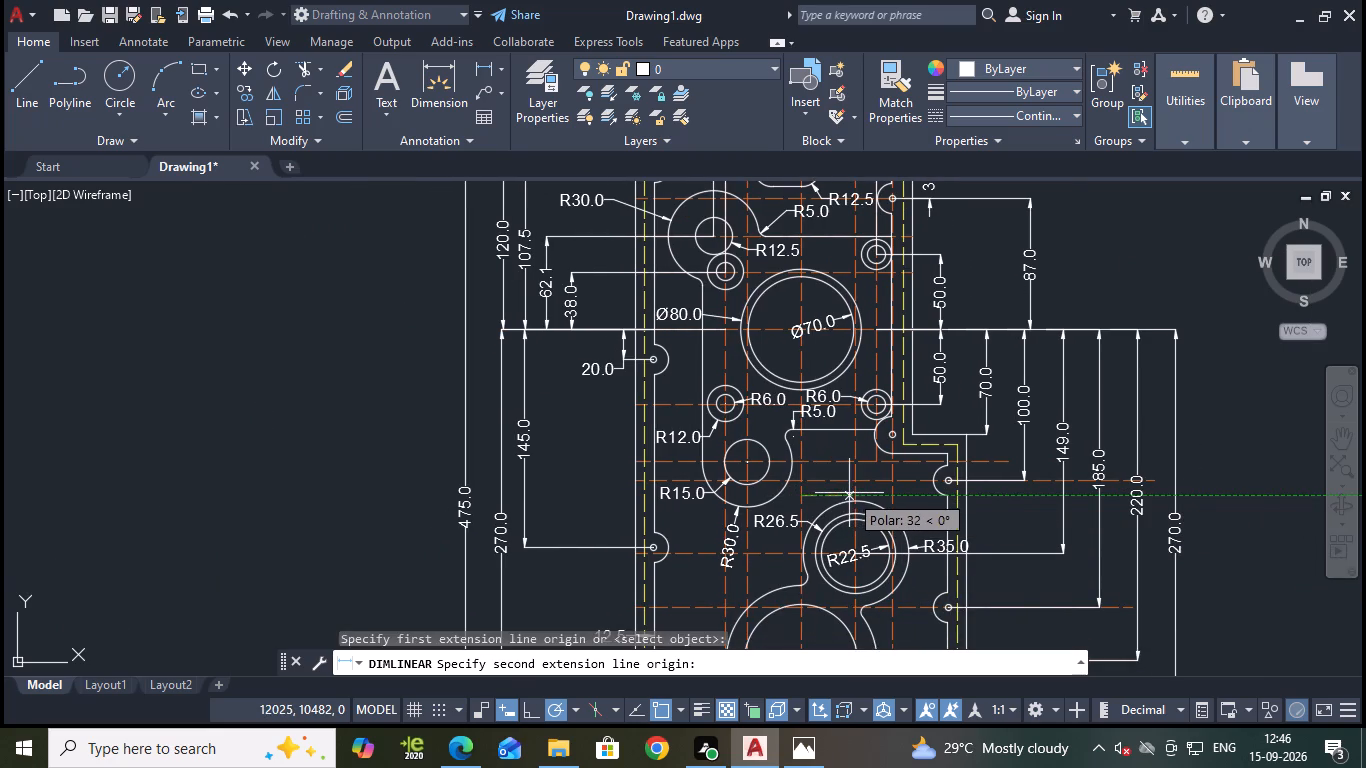
click(854, 493)
scroll(854, 493, up, 1)
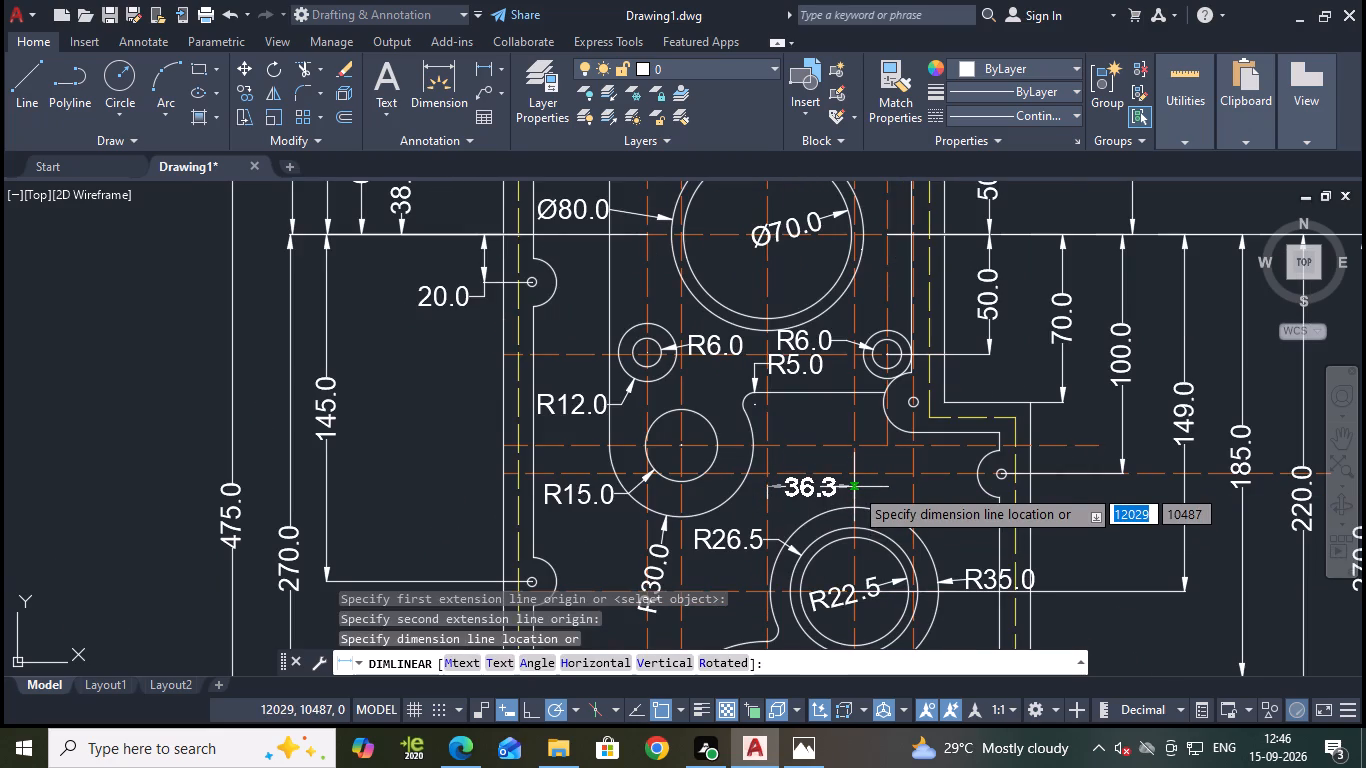
click(854, 490)
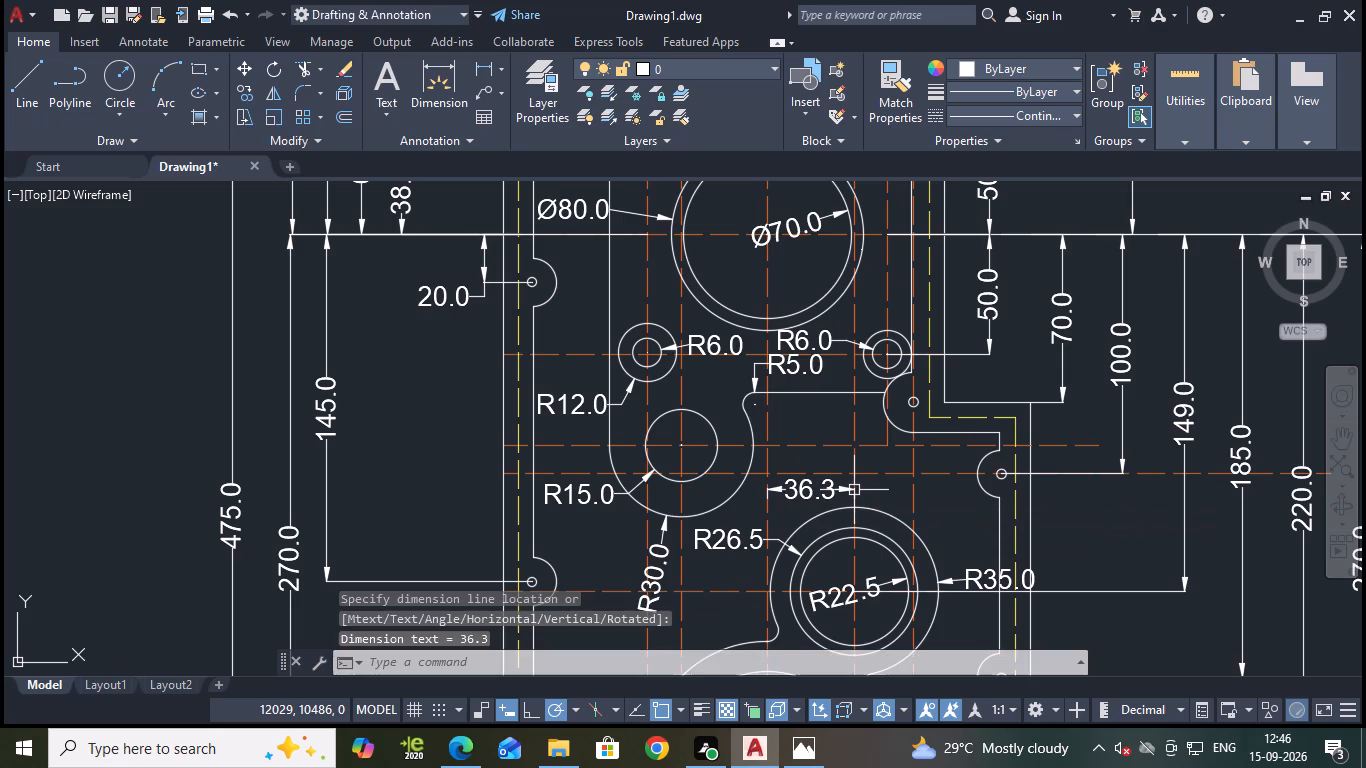
Add a horizontal linear dimension from the R15.0 hole's centre to the main vertical centre line, placed just above the hole's centre.
scroll(936, 517, down, 1)
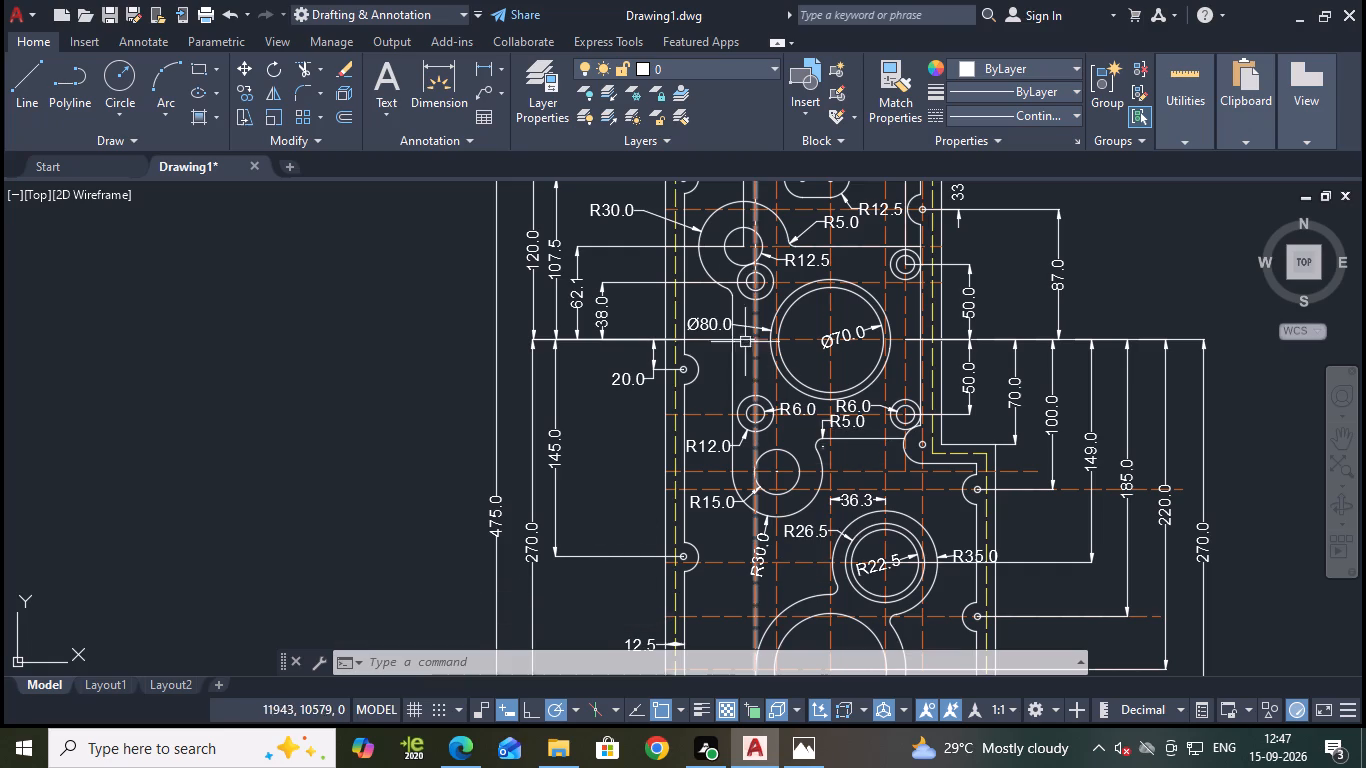
click(479, 67)
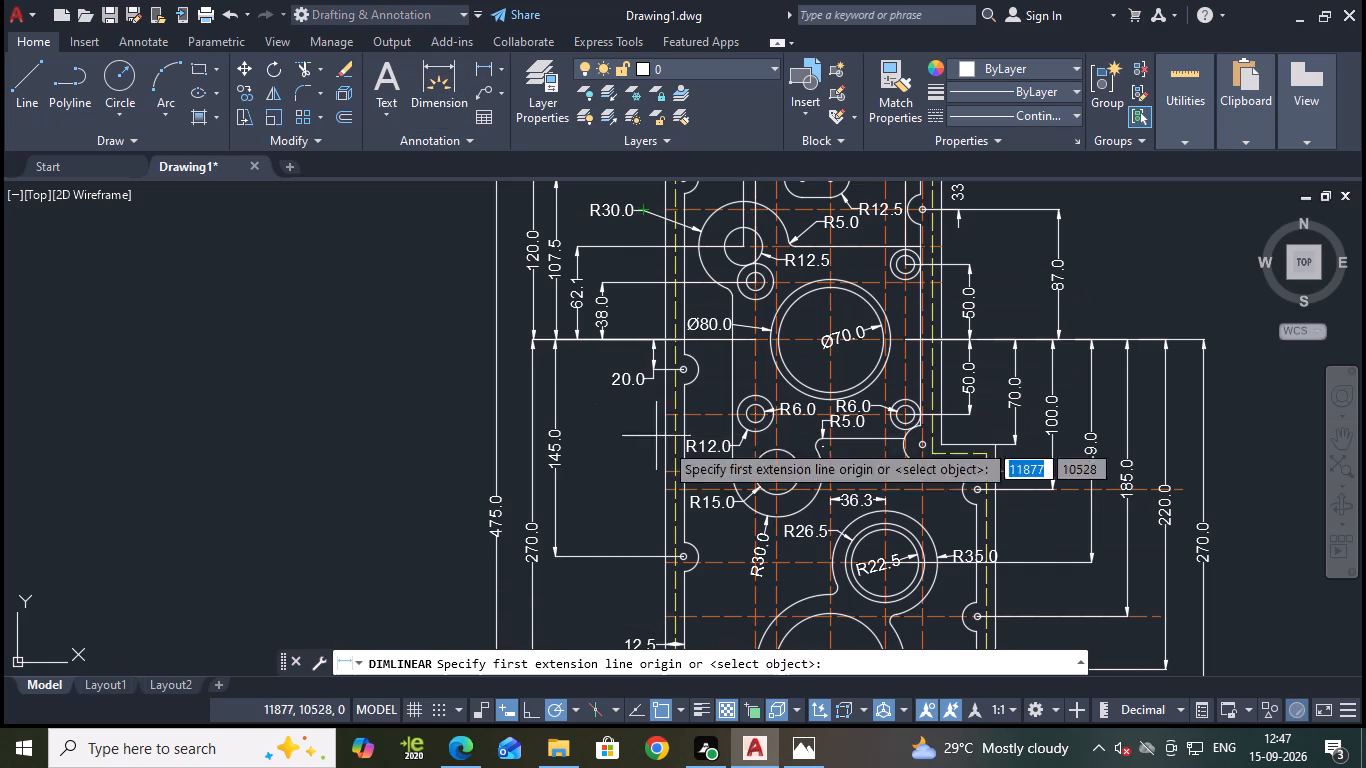
middle_drag(657, 502, 650, 452)
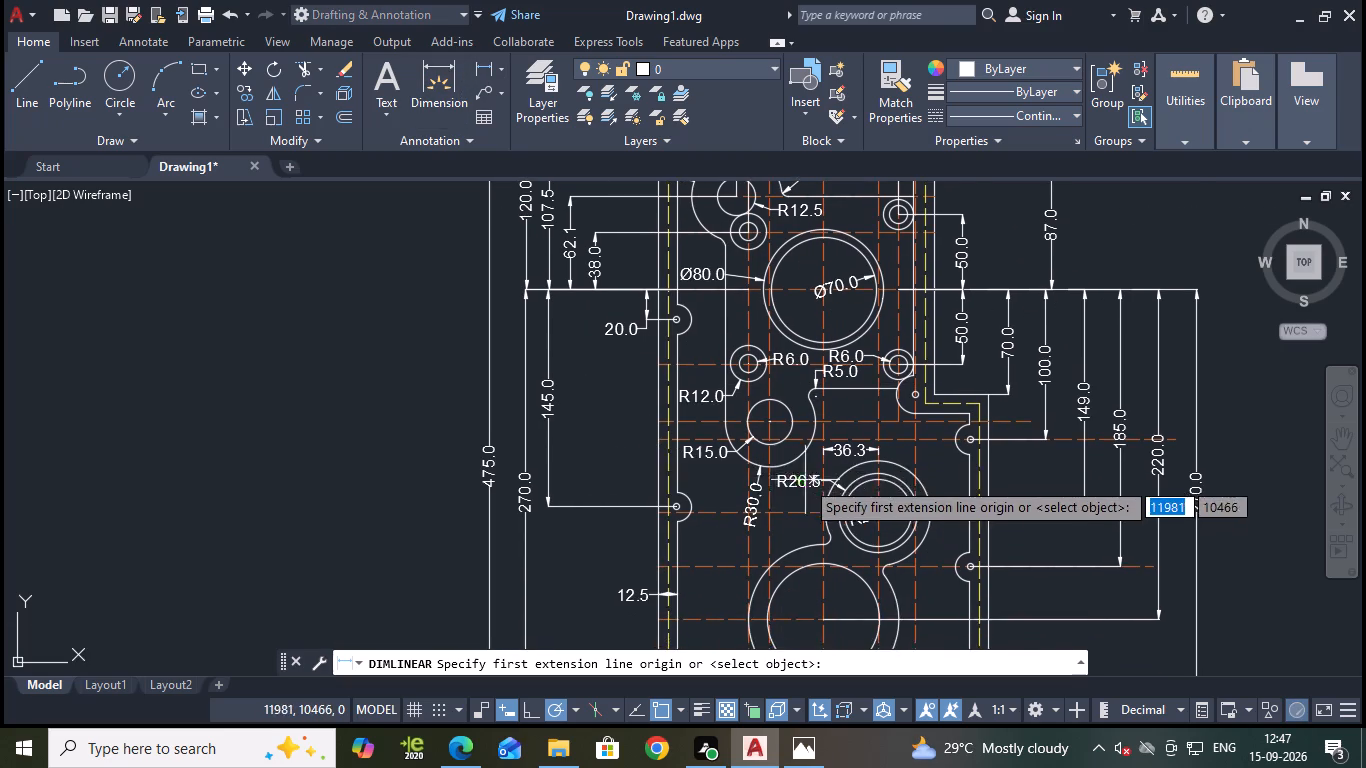
scroll(805, 480, up, 2)
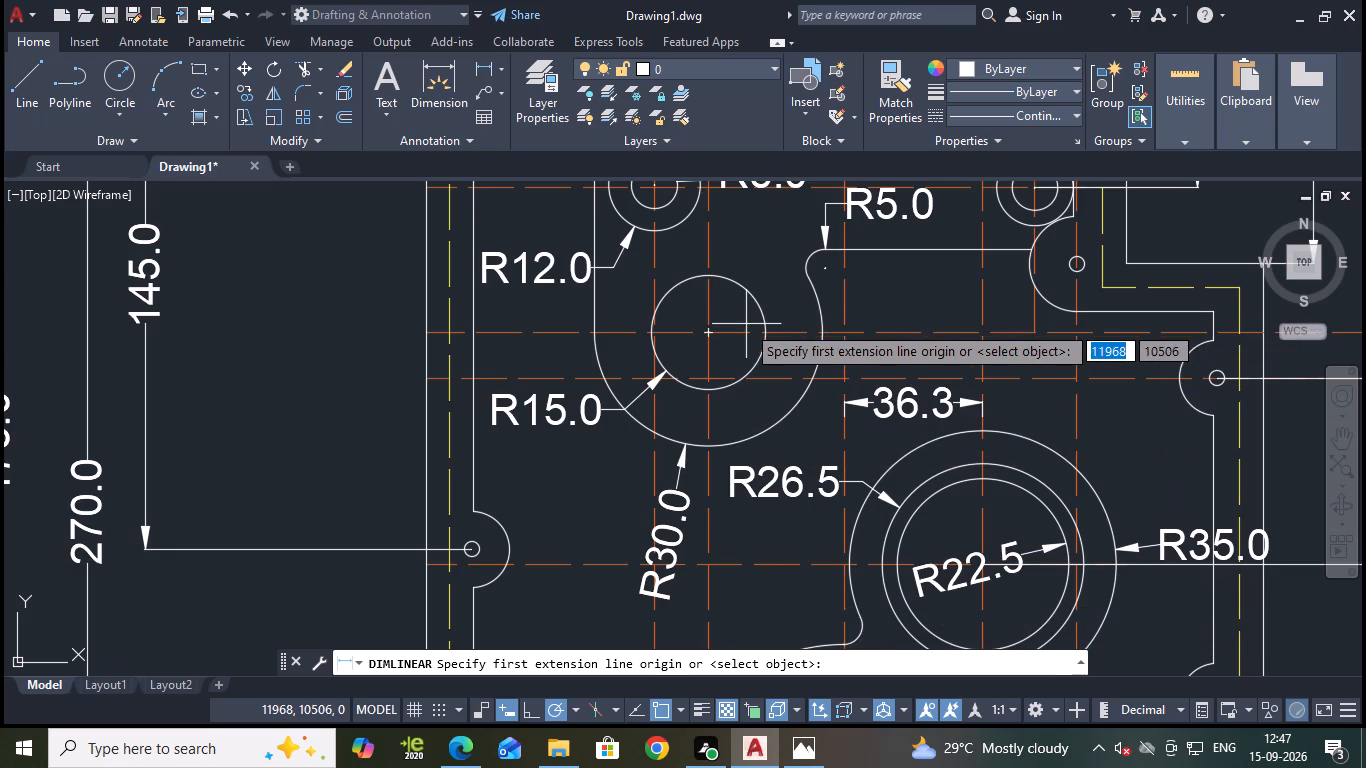
click(708, 332)
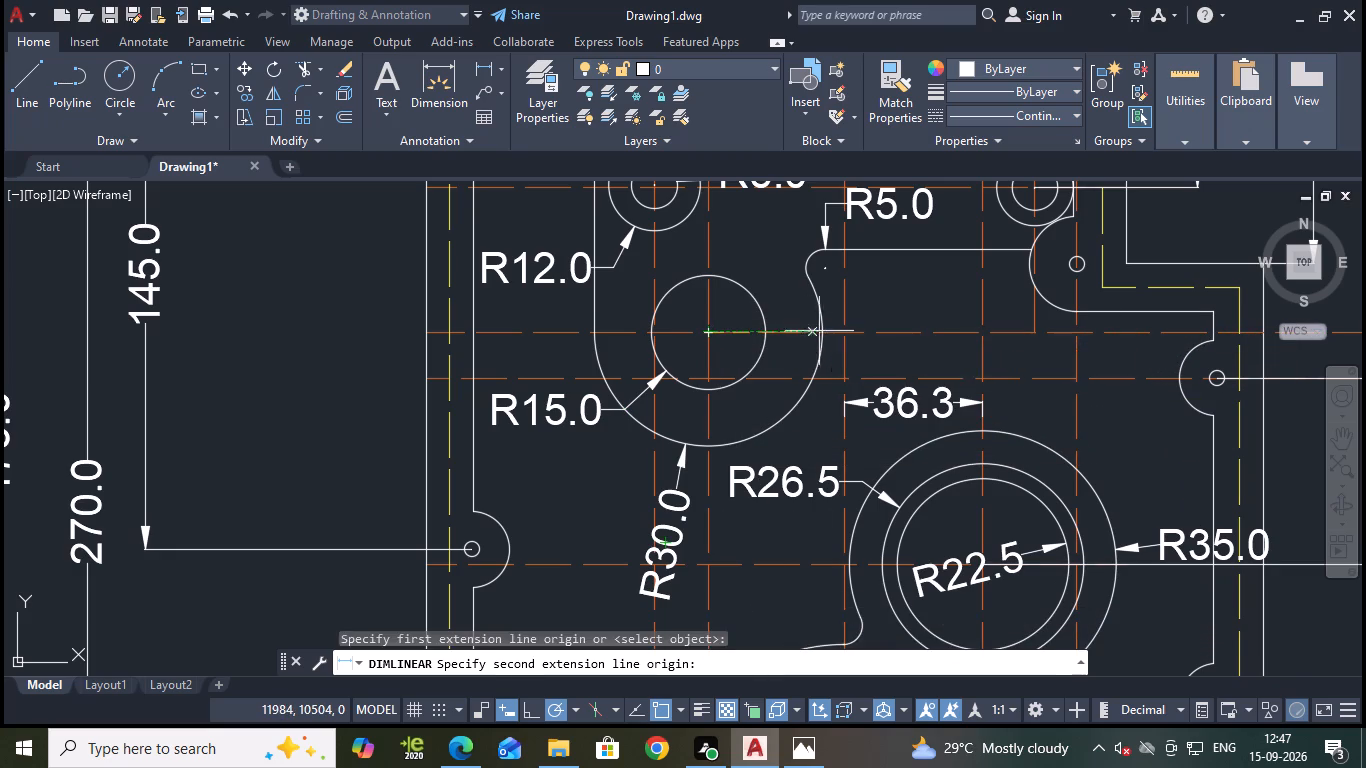
click(842, 331)
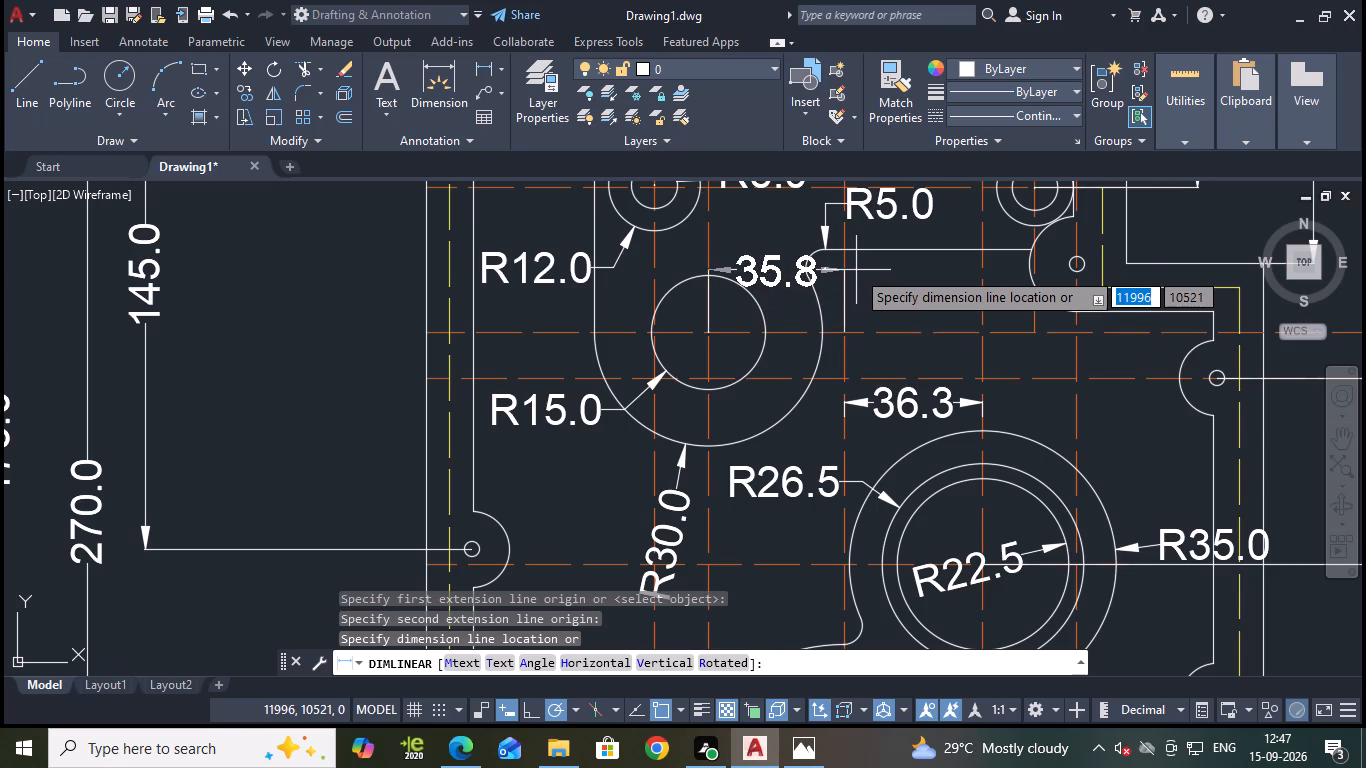
click(849, 319)
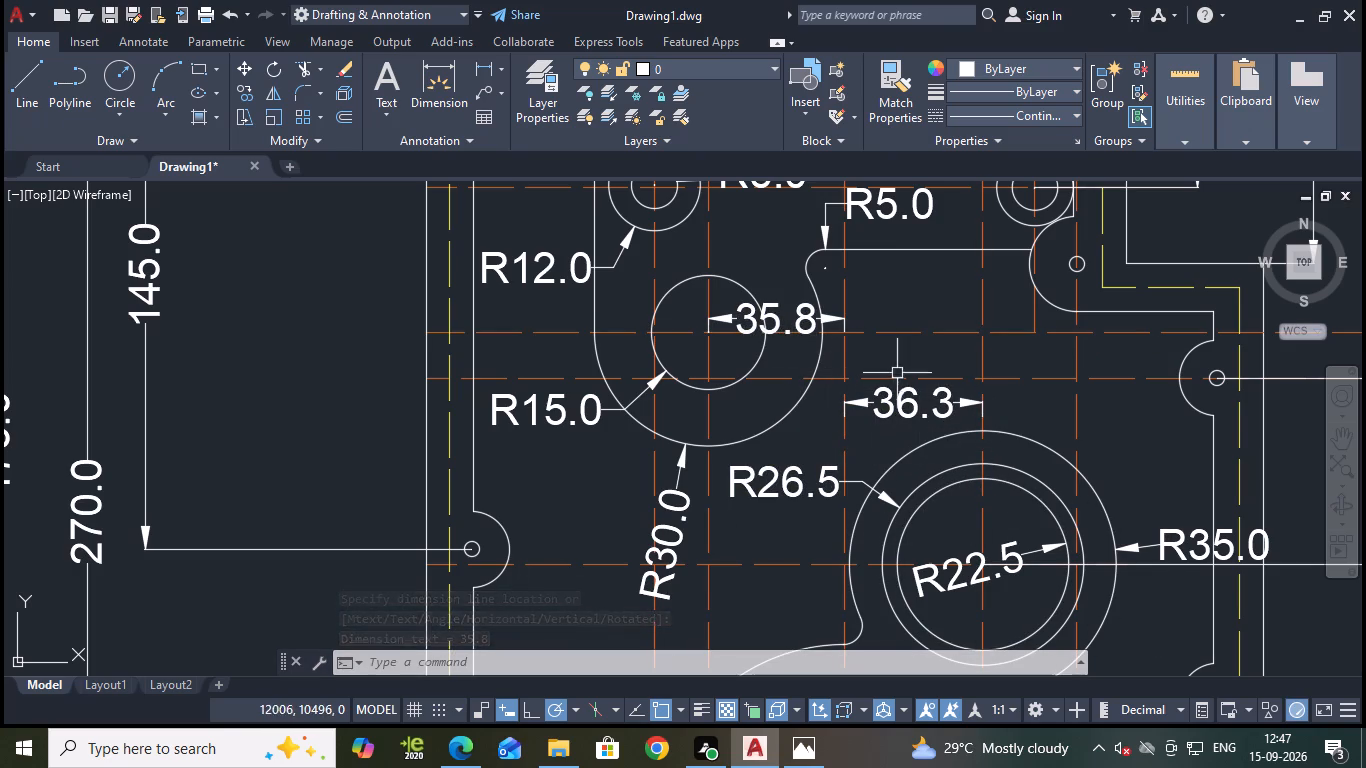
Save the drawing.
scroll(1130, 478, down, 1)
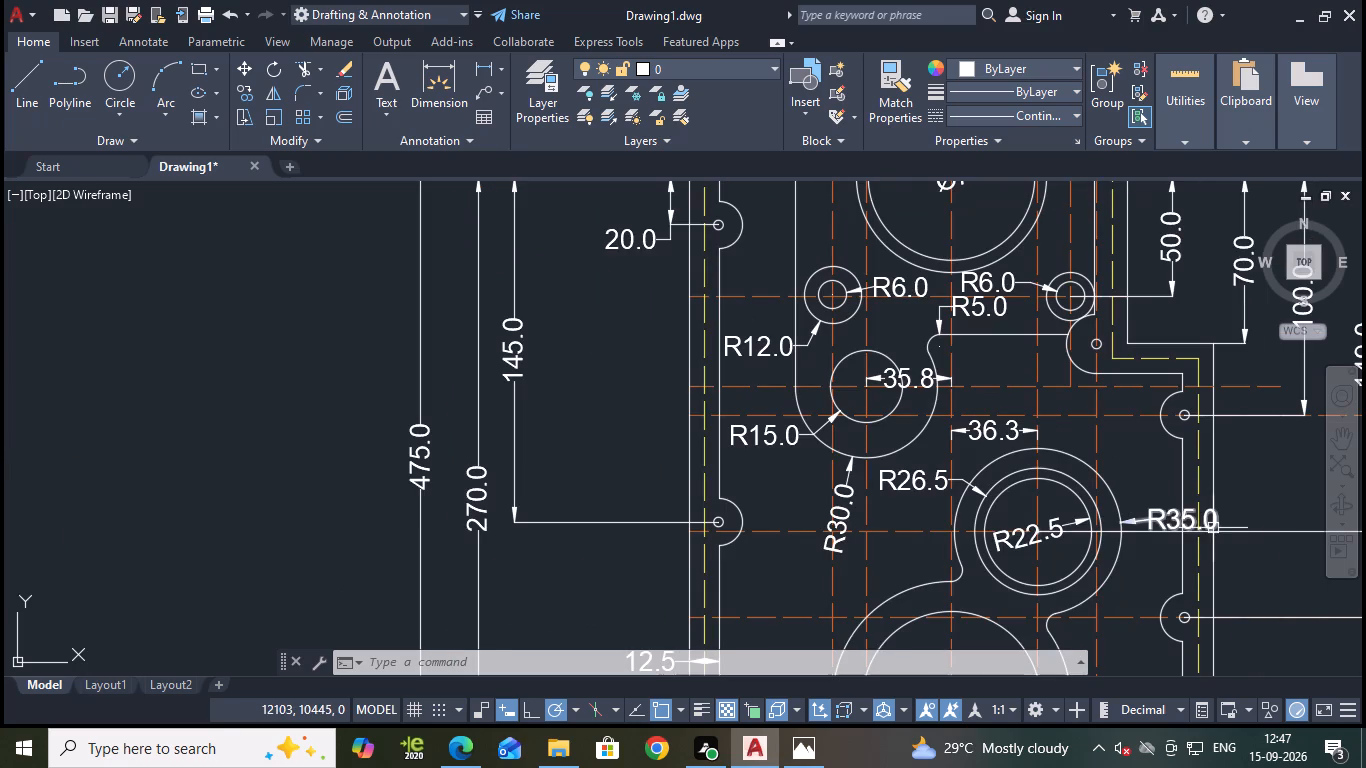
scroll(1120, 467, down, 1)
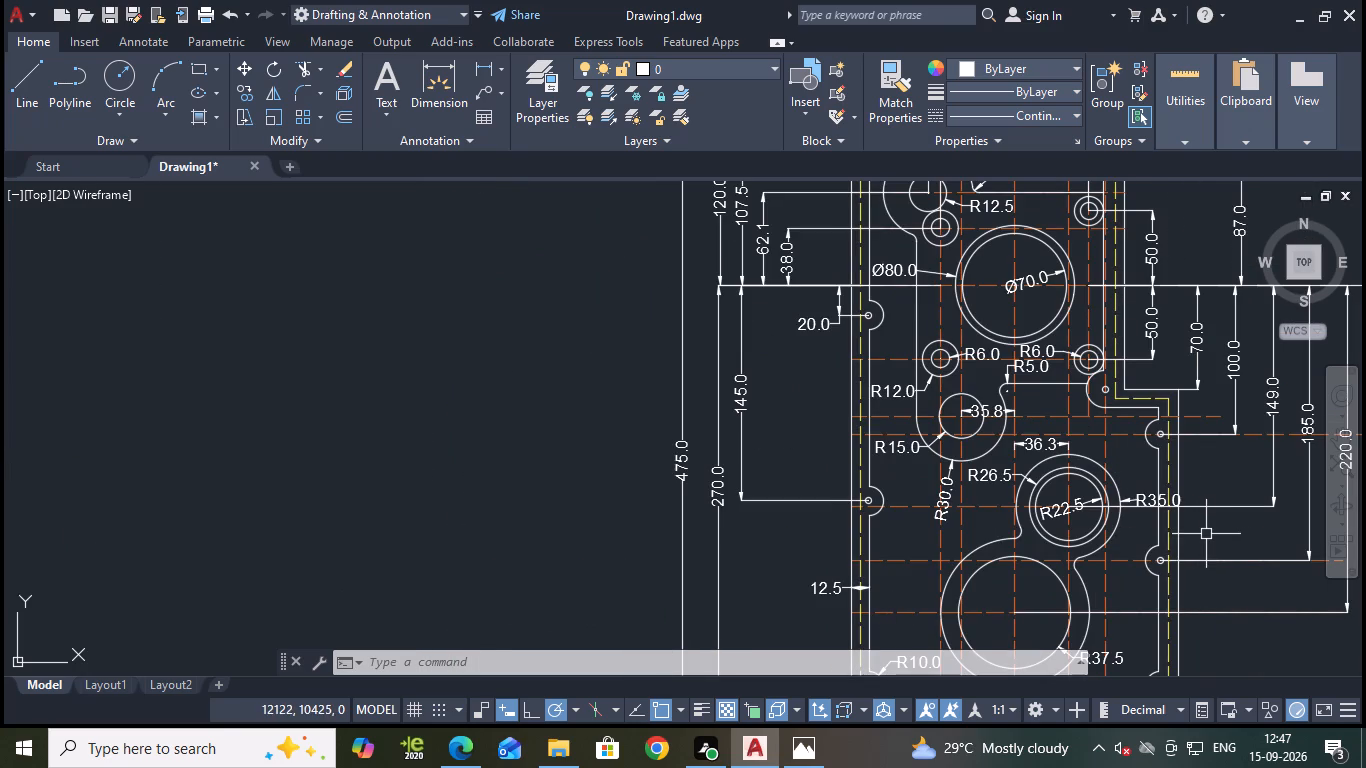
middle_drag(1196, 536, 931, 452)
scroll(931, 458, down, 1)
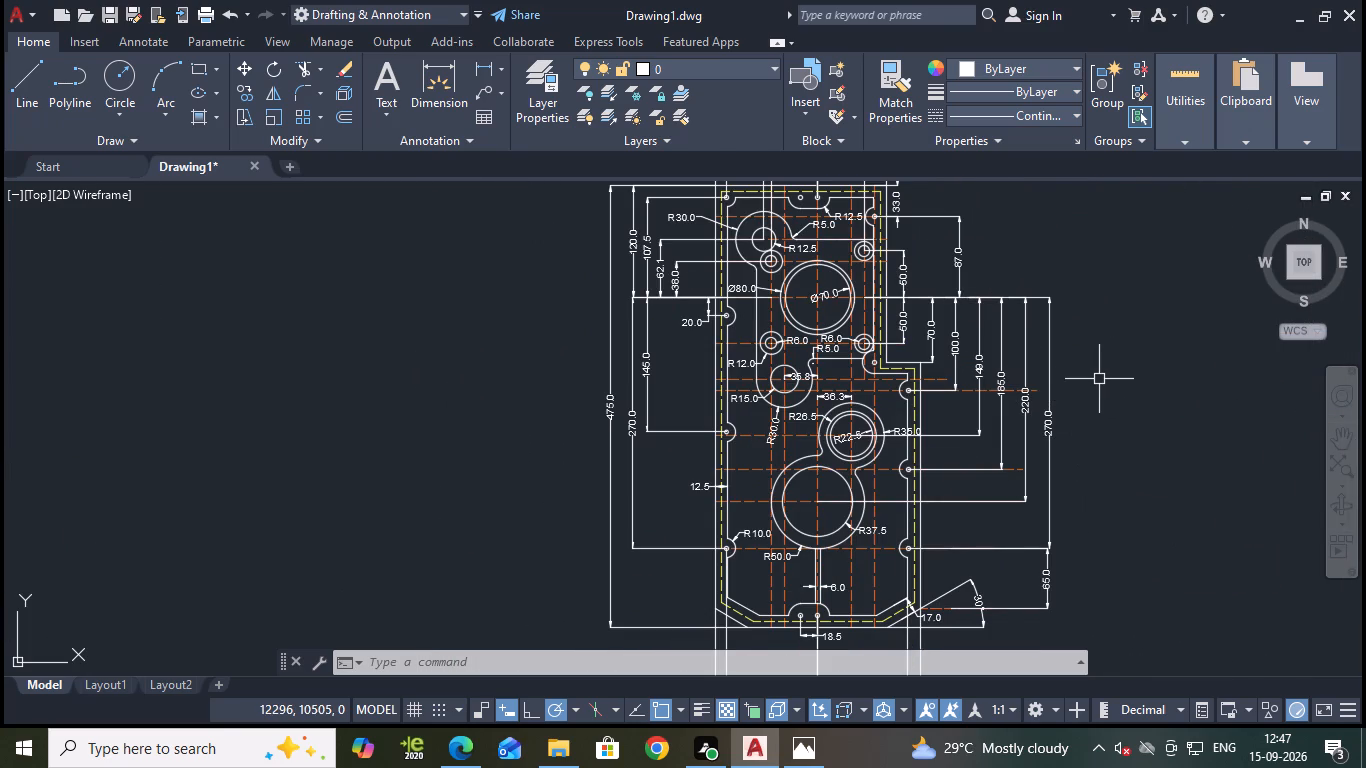
key(ctrl+s)
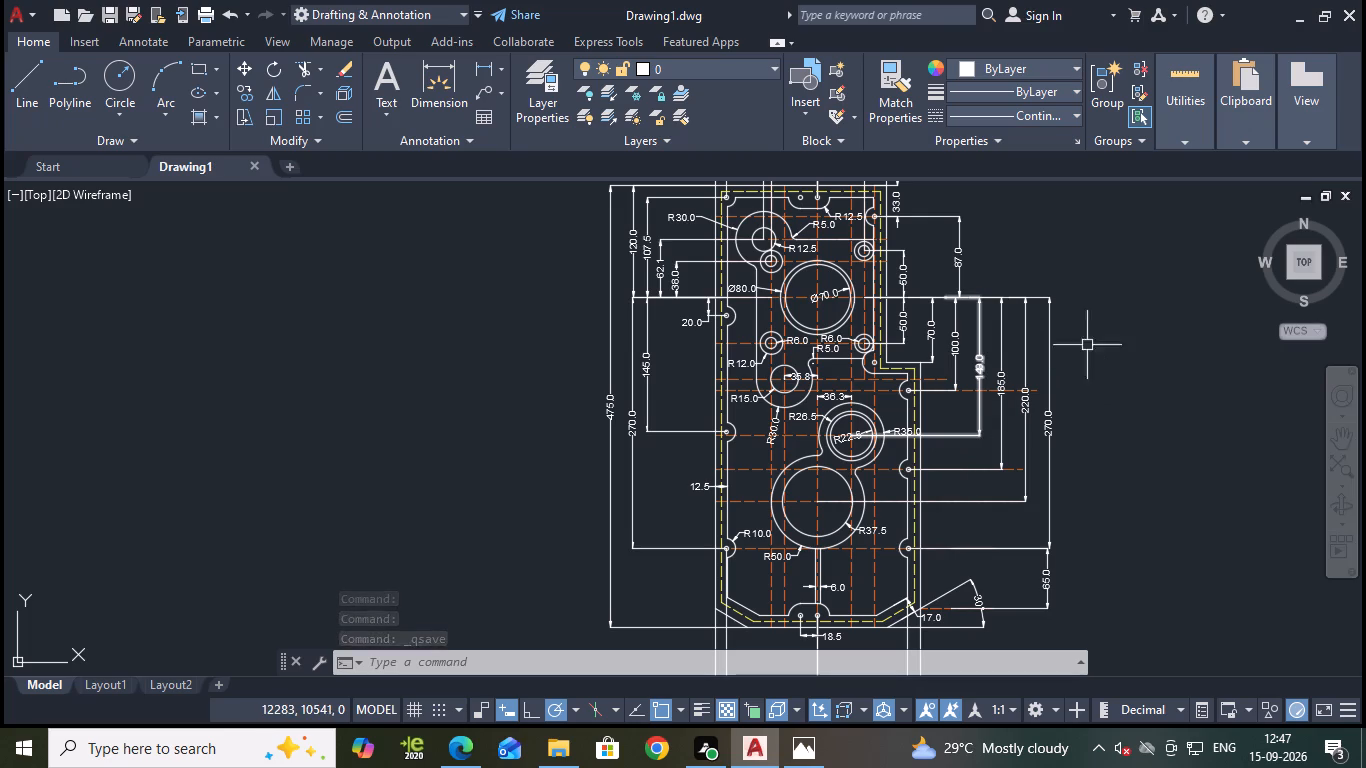
Examine the plate drawing from its bottom edge to the top, checking the dimensions around the upper edge and the R30.0 boss.
middle_drag(1072, 288, 908, 277)
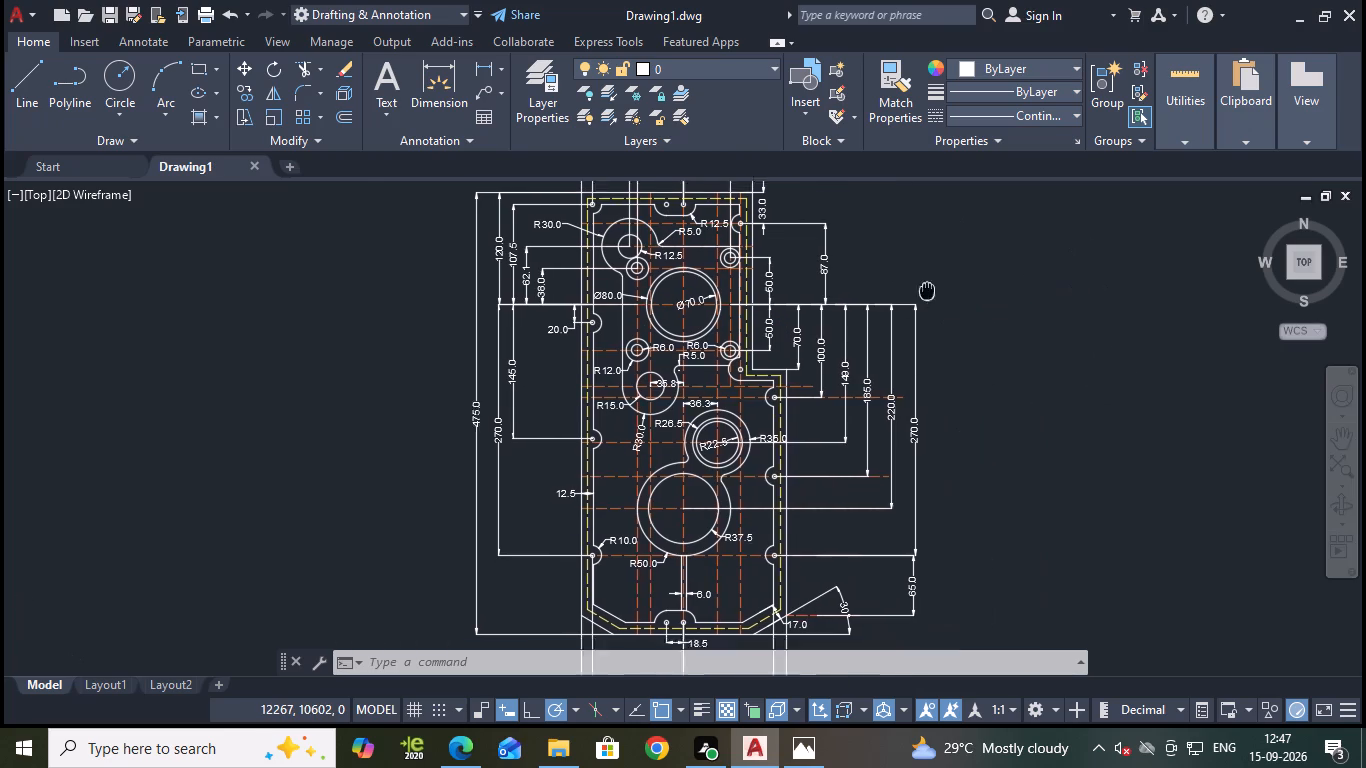
middle_drag(908, 277, 1058, 298)
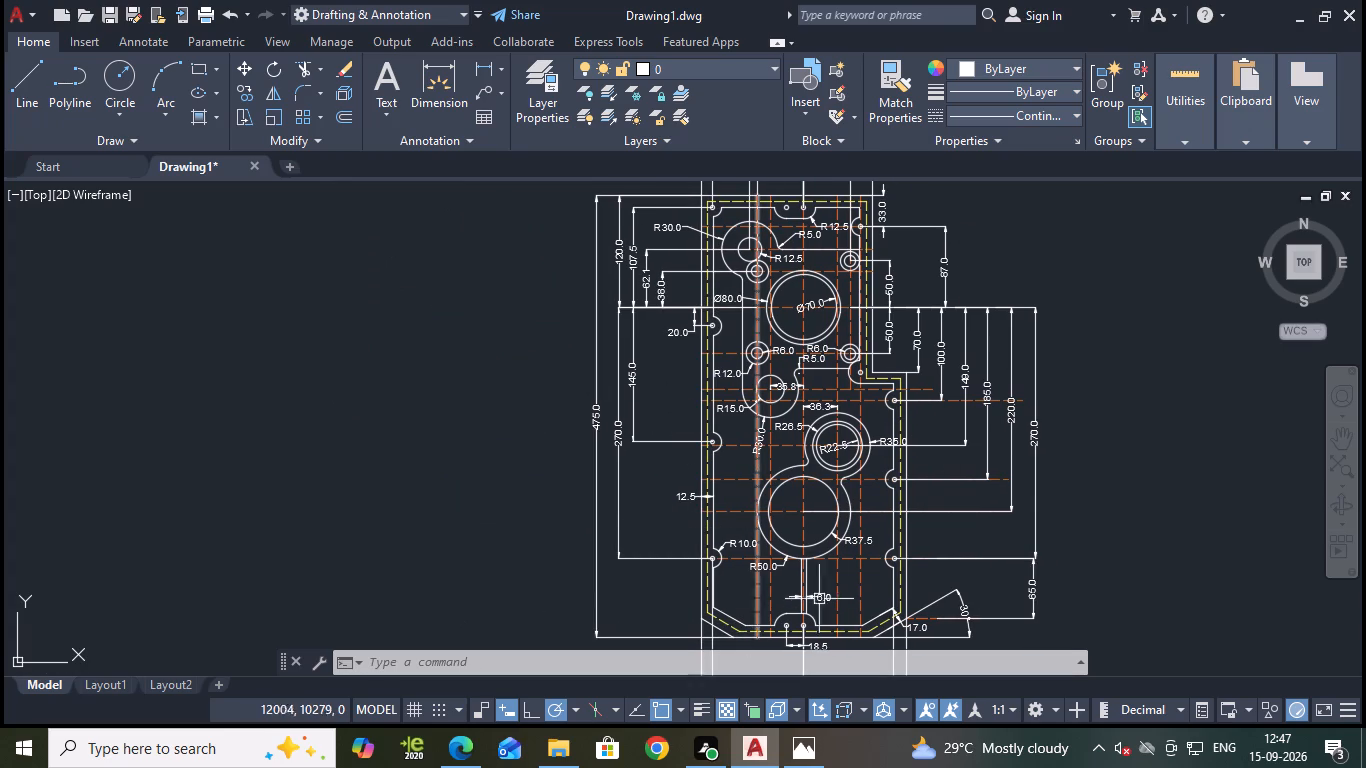
middle_drag(1105, 607, 1062, 454)
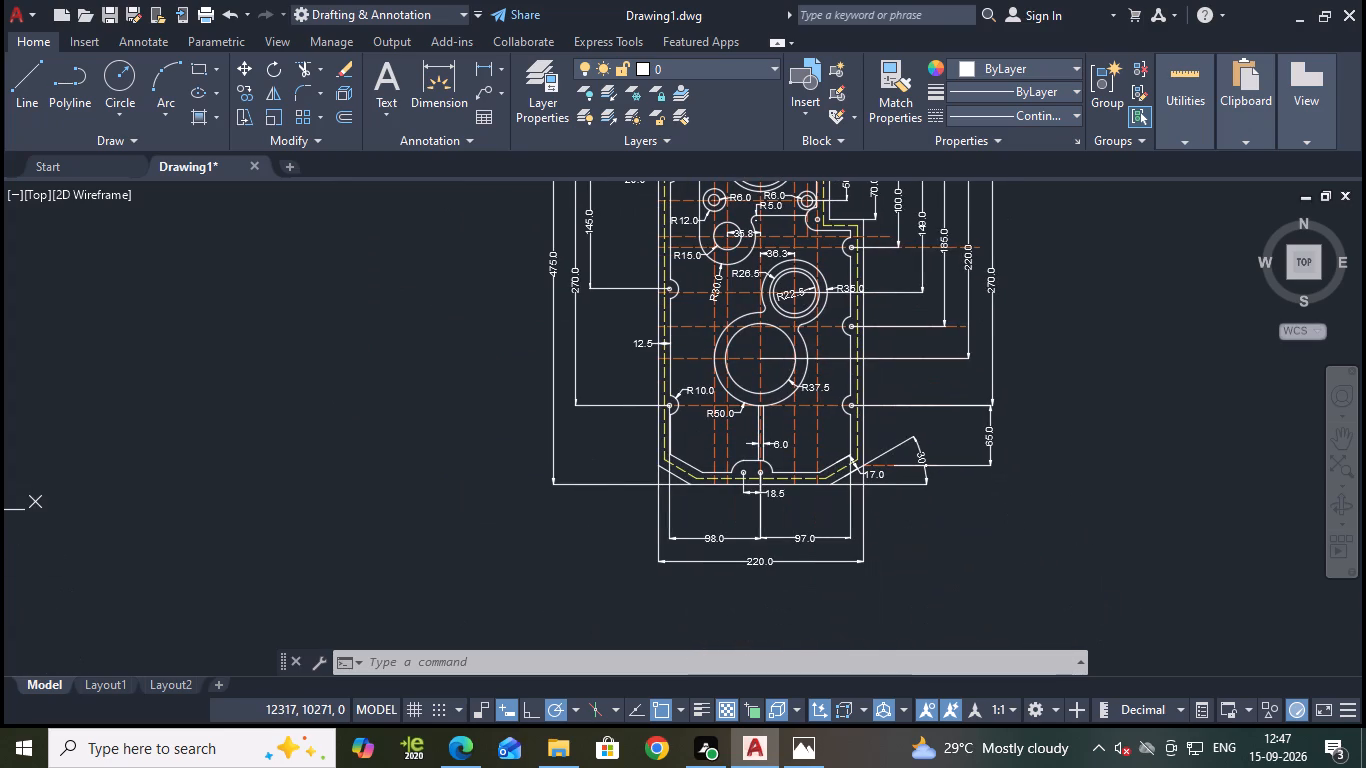
middle_drag(1100, 372, 1142, 553)
middle_drag(1028, 260, 1060, 314)
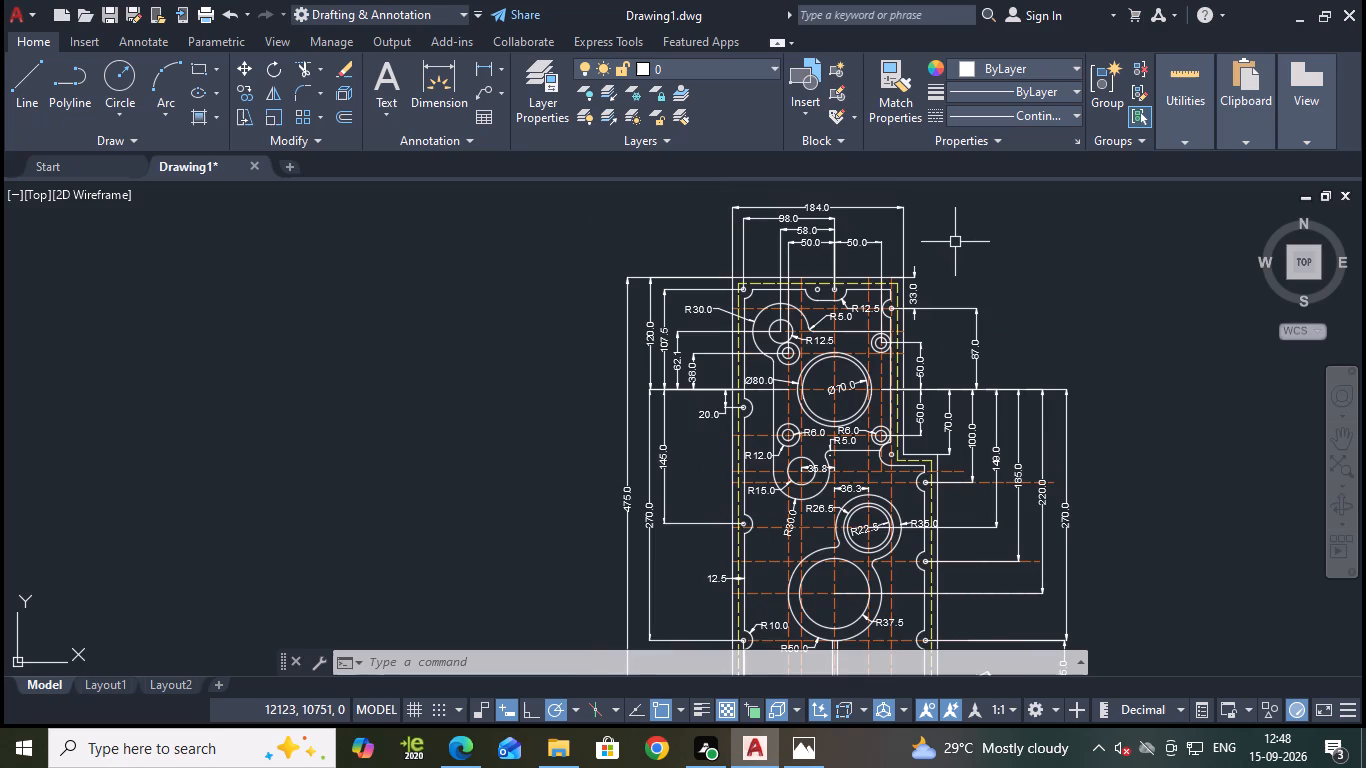
scroll(764, 268, up, 1)
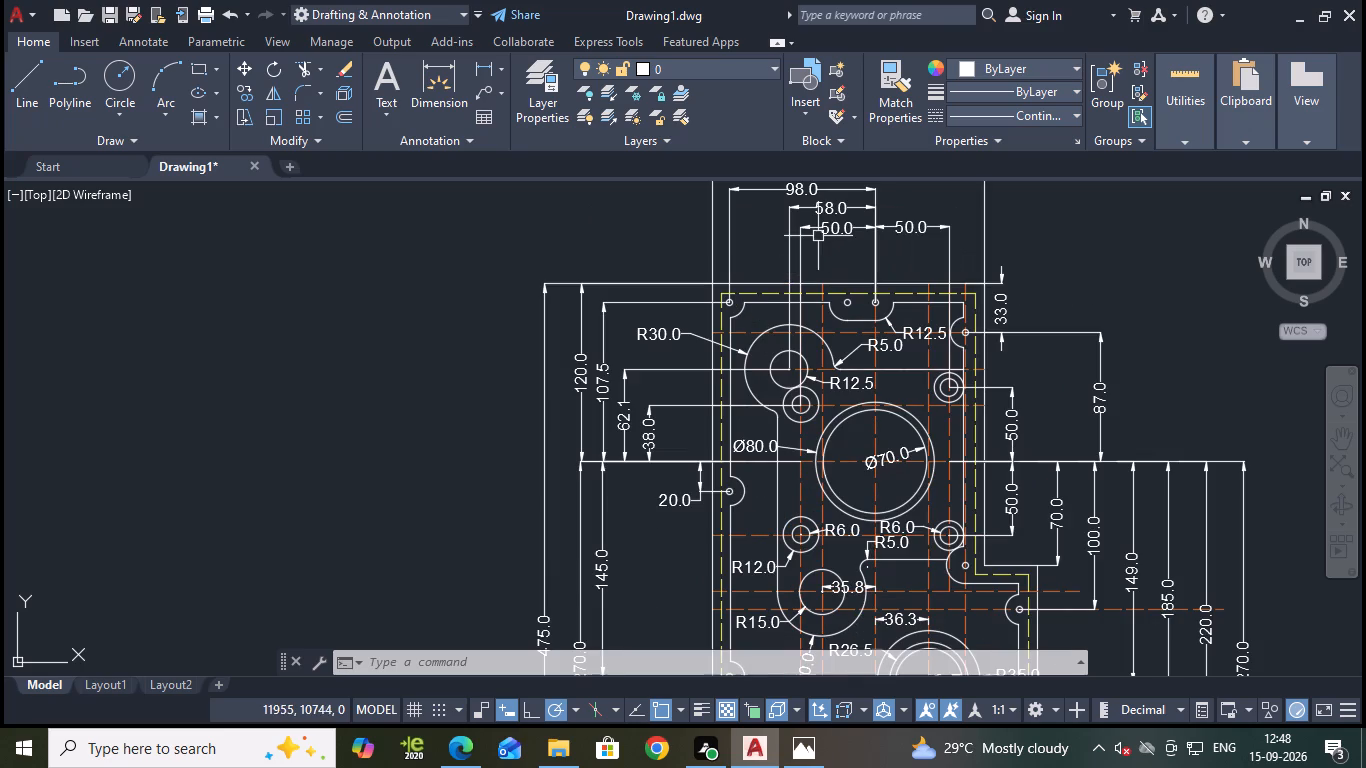
middle_drag(941, 211, 925, 251)
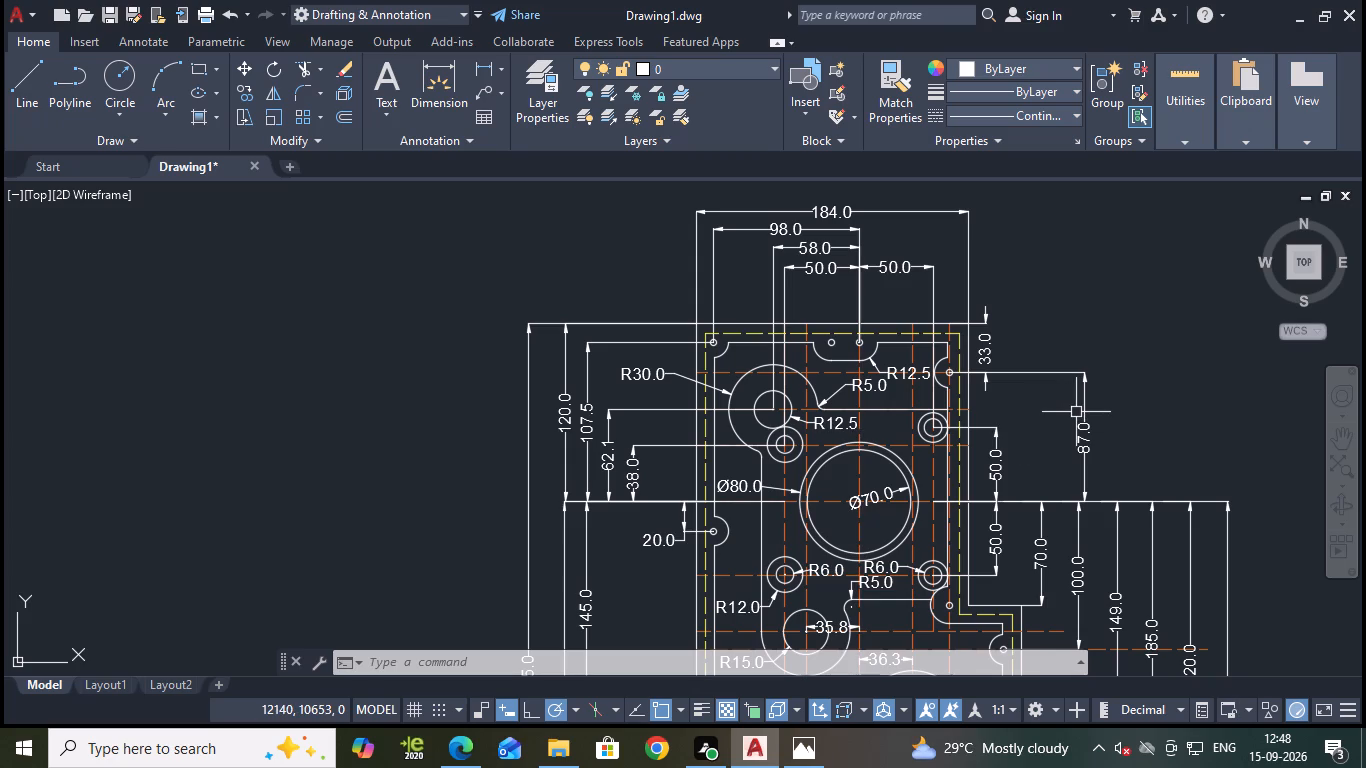
scroll(803, 435, up, 2)
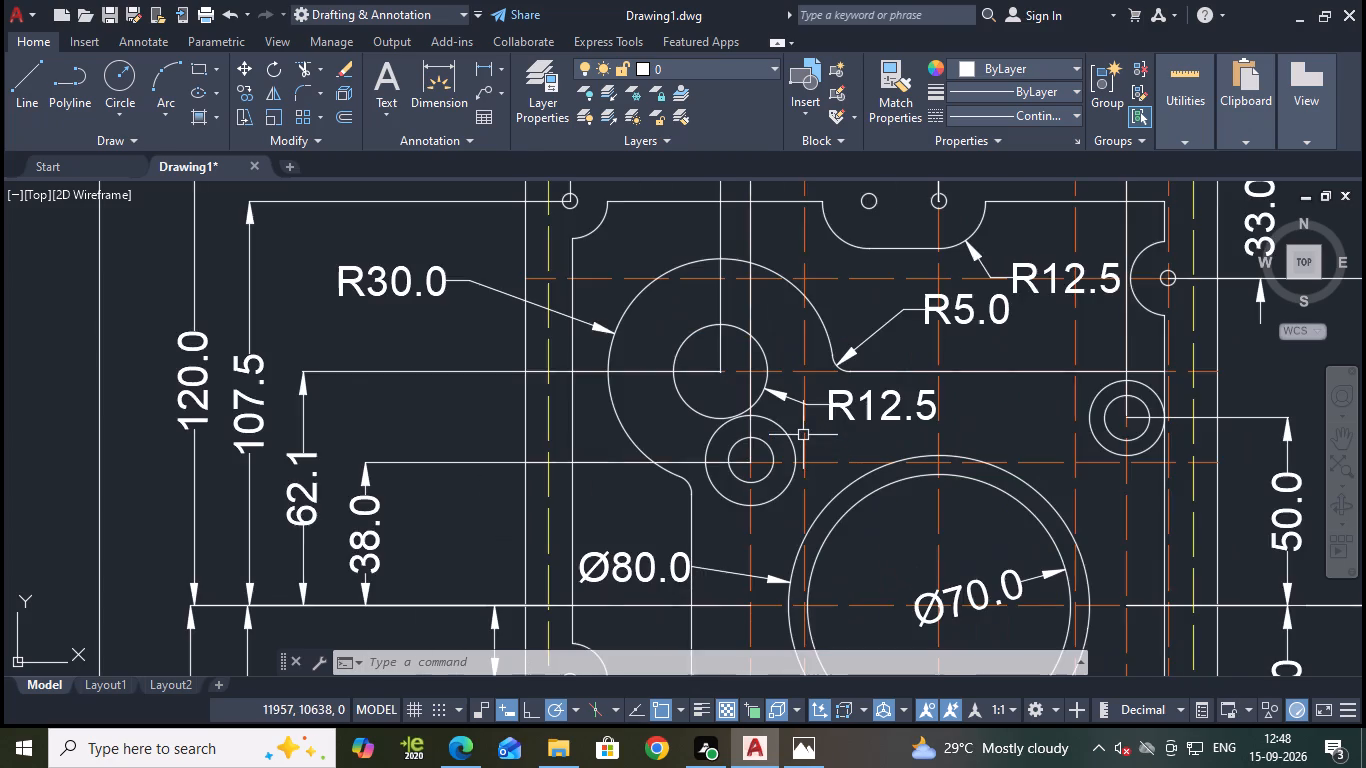
Draw a horizontal projection line about 608 units long from the plate's top-right corner, extending to the right beyond the dimensions.
scroll(804, 430, down, 2)
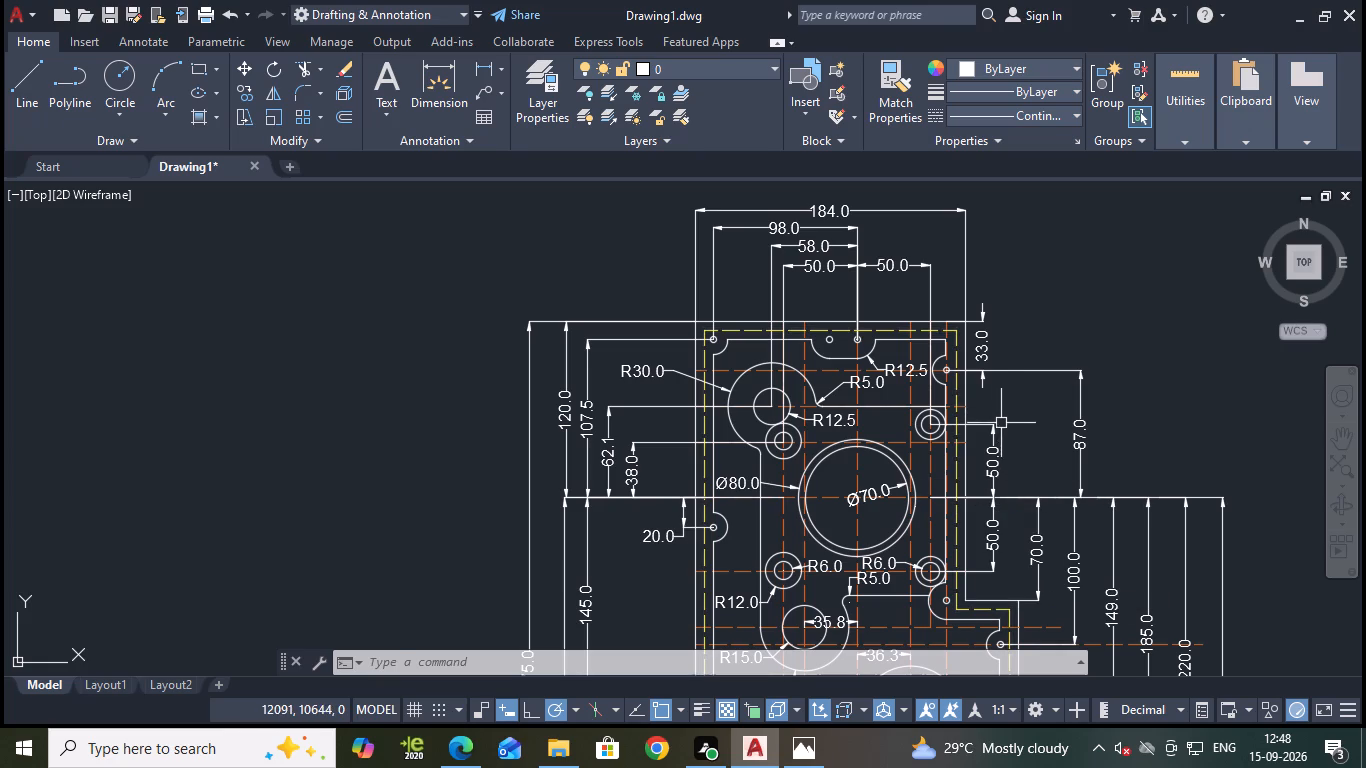
scroll(990, 427, up, 2)
scroll(880, 392, down, 2)
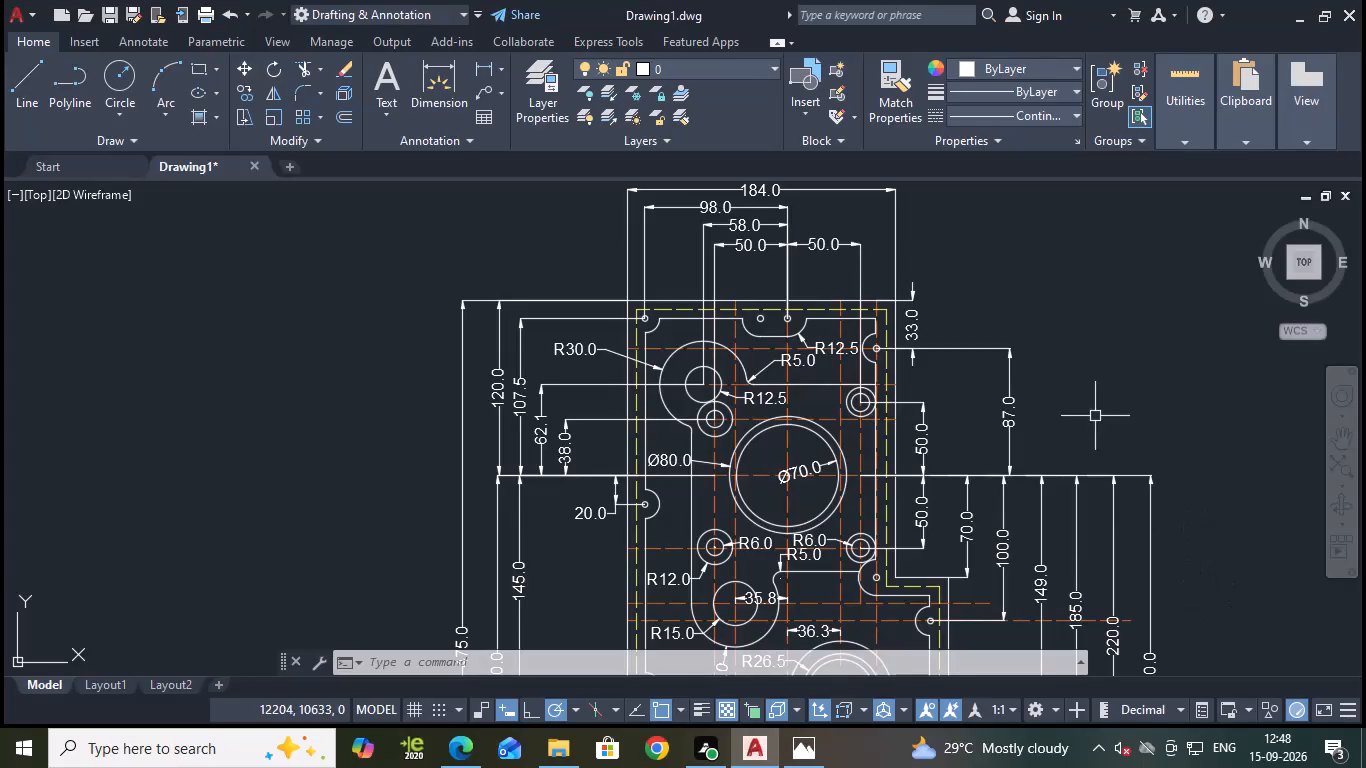
middle_drag(1172, 450, 1008, 328)
scroll(1015, 346, down, 1)
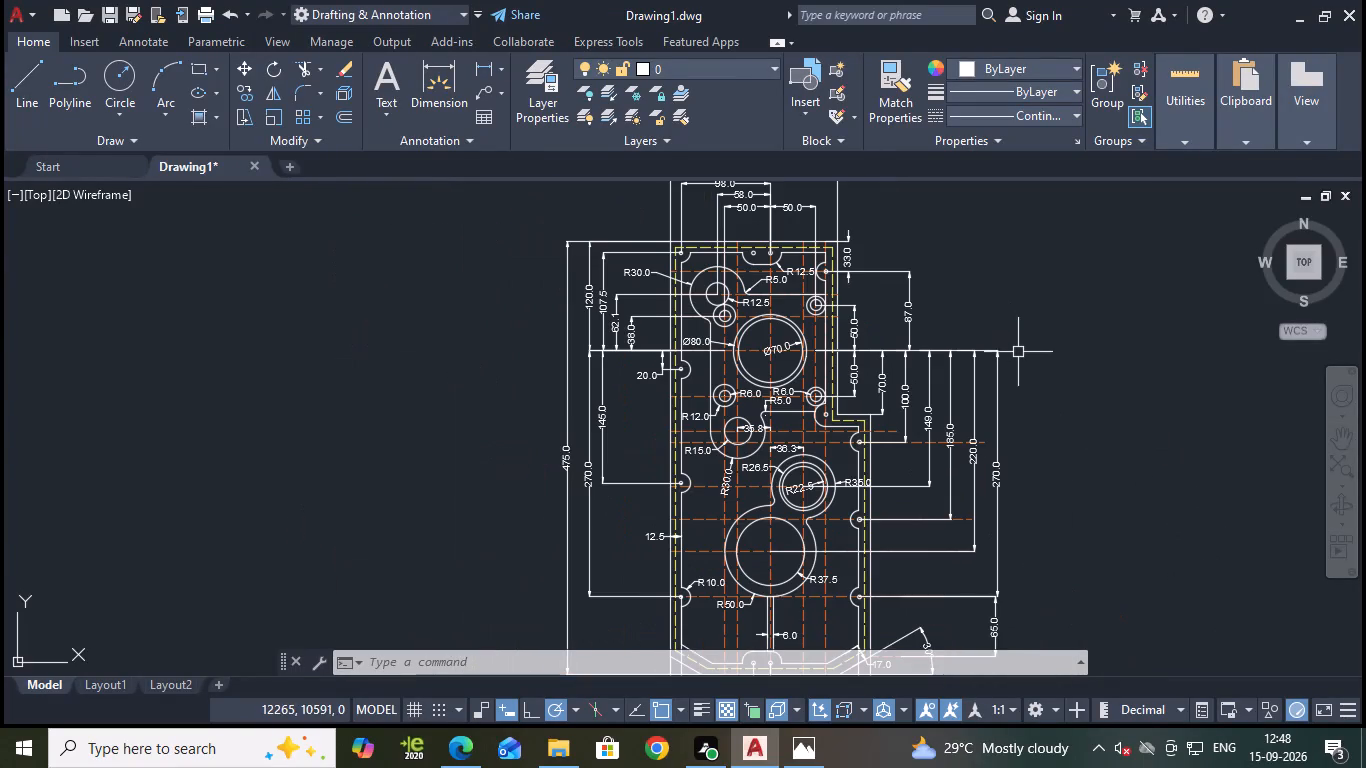
middle_drag(1111, 428, 1042, 389)
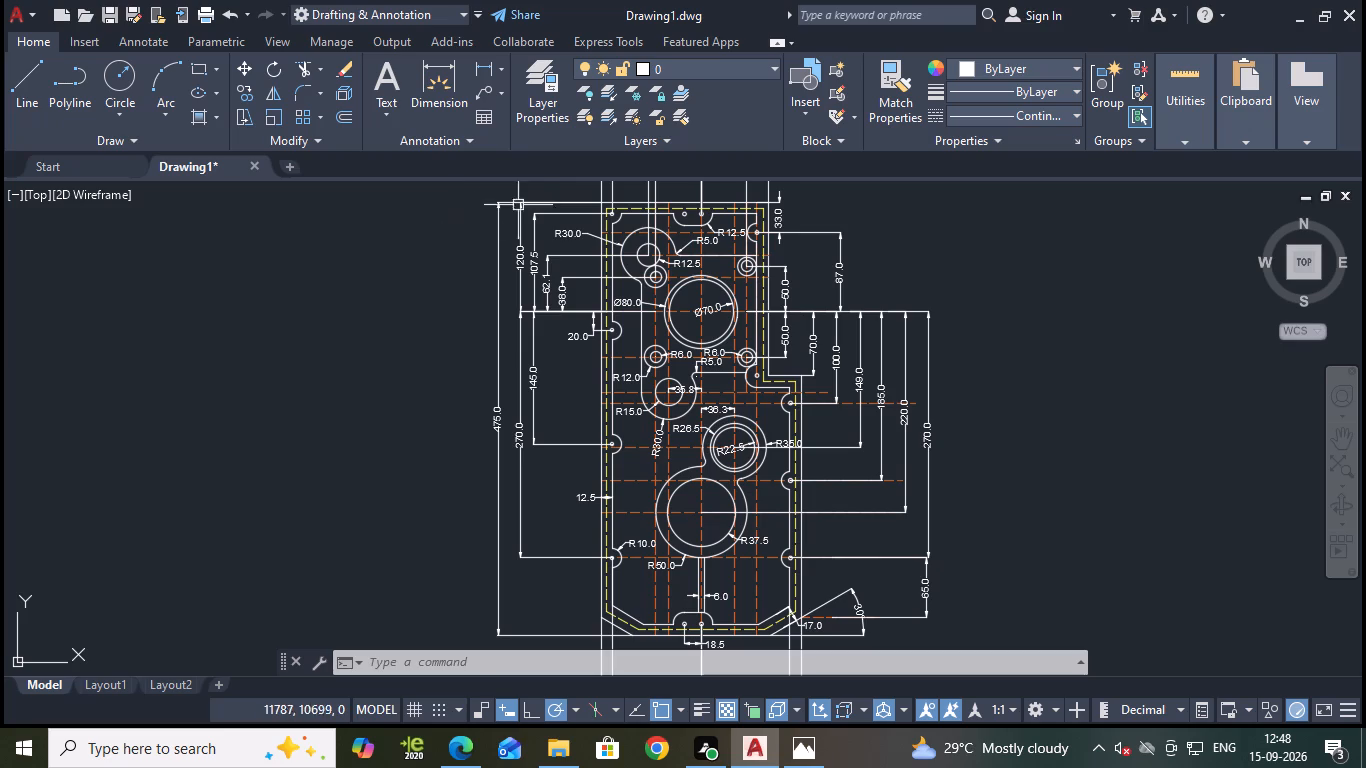
click(20, 81)
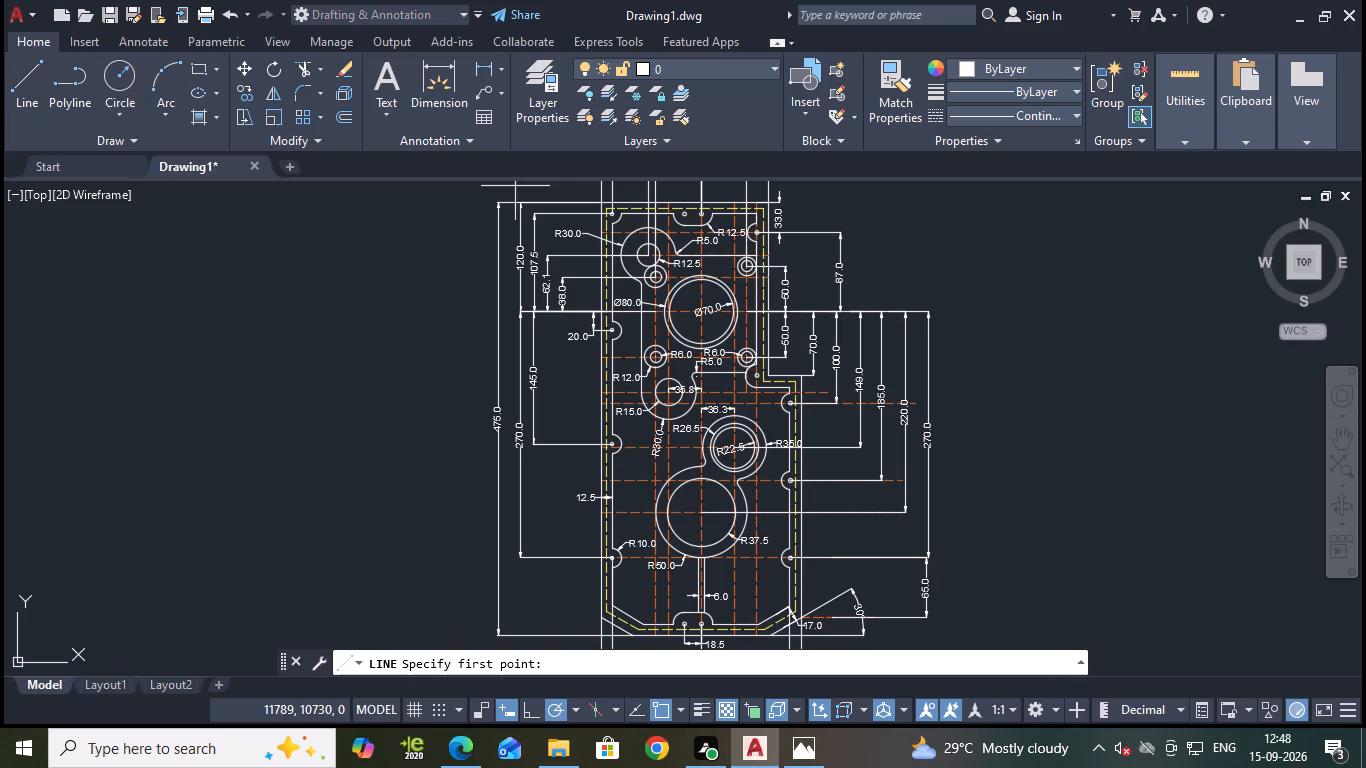
scroll(776, 200, up, 2)
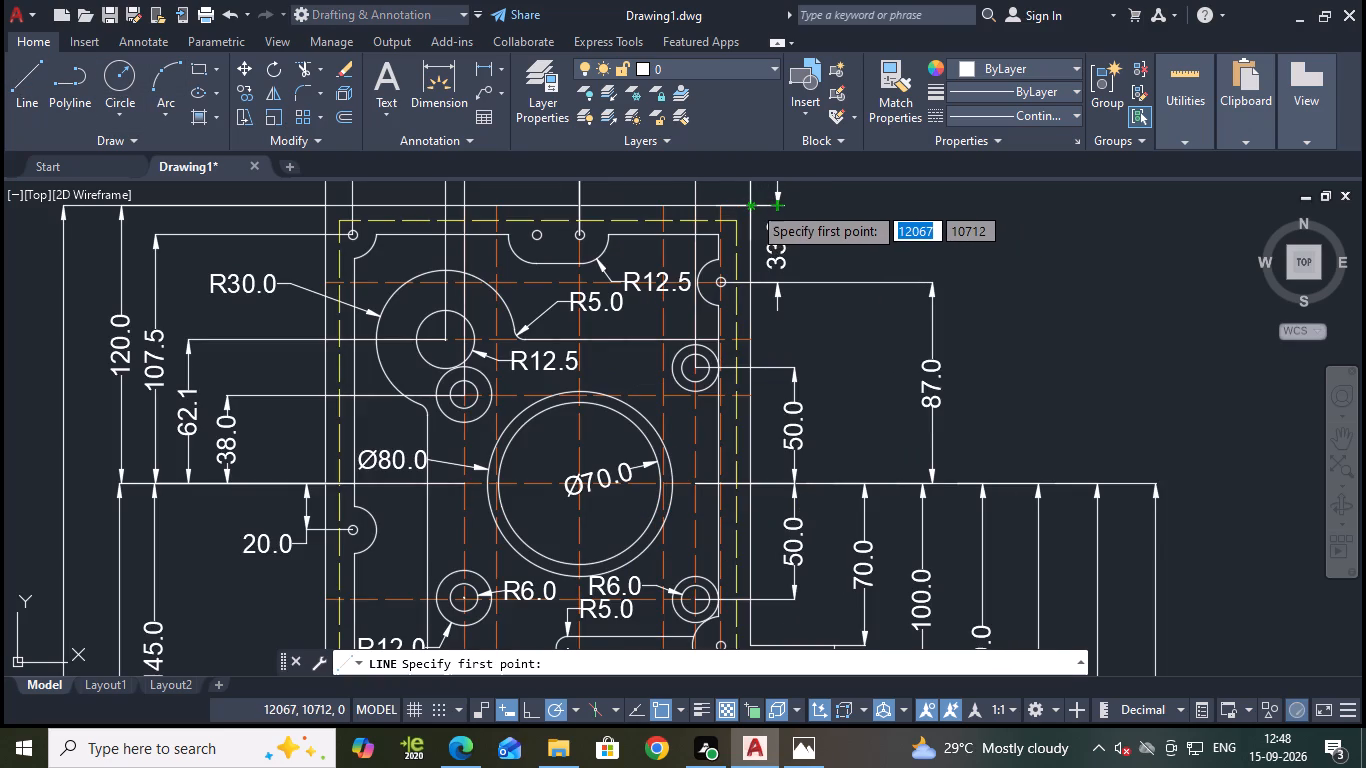
click(752, 204)
scroll(912, 213, down, 2)
middle_drag(990, 243, 878, 233)
scroll(908, 225, down, 1)
middle_drag(953, 215, 670, 223)
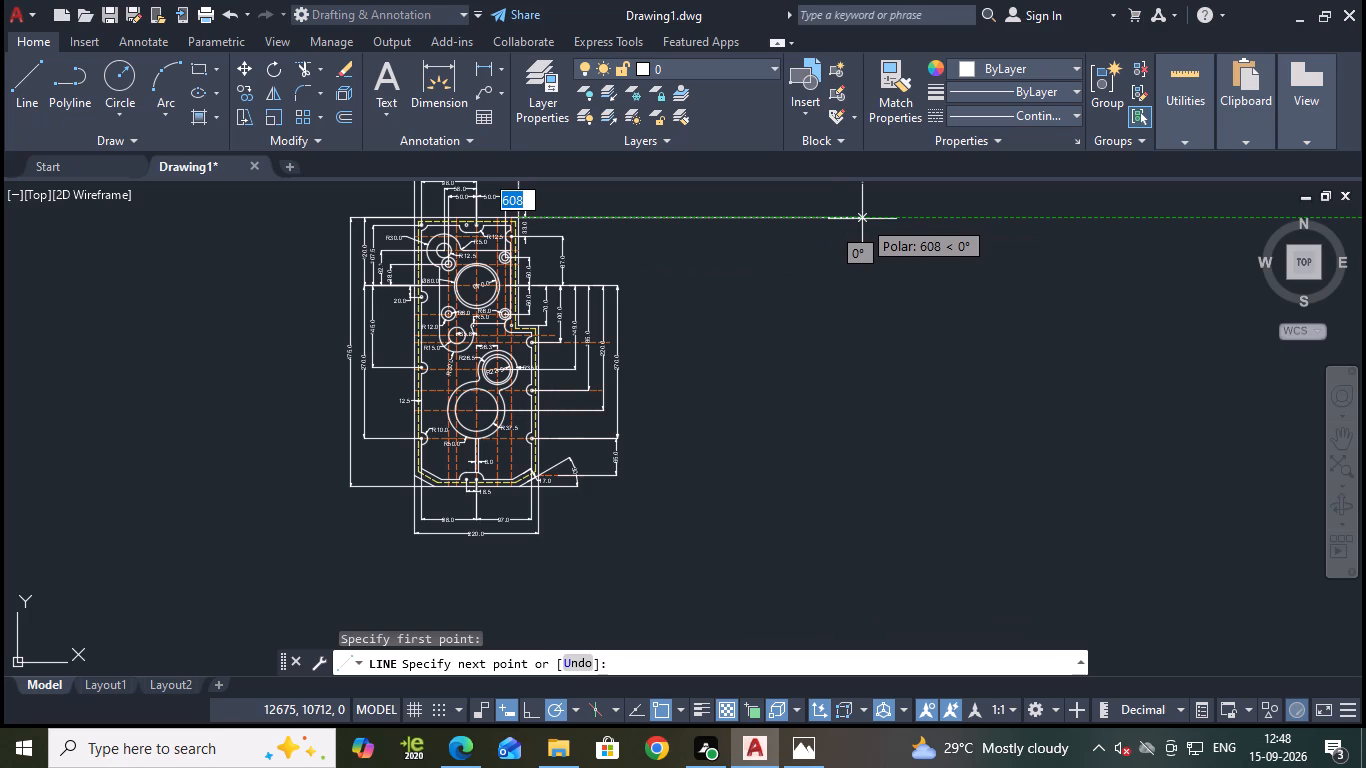
click(862, 219)
key(Escape)
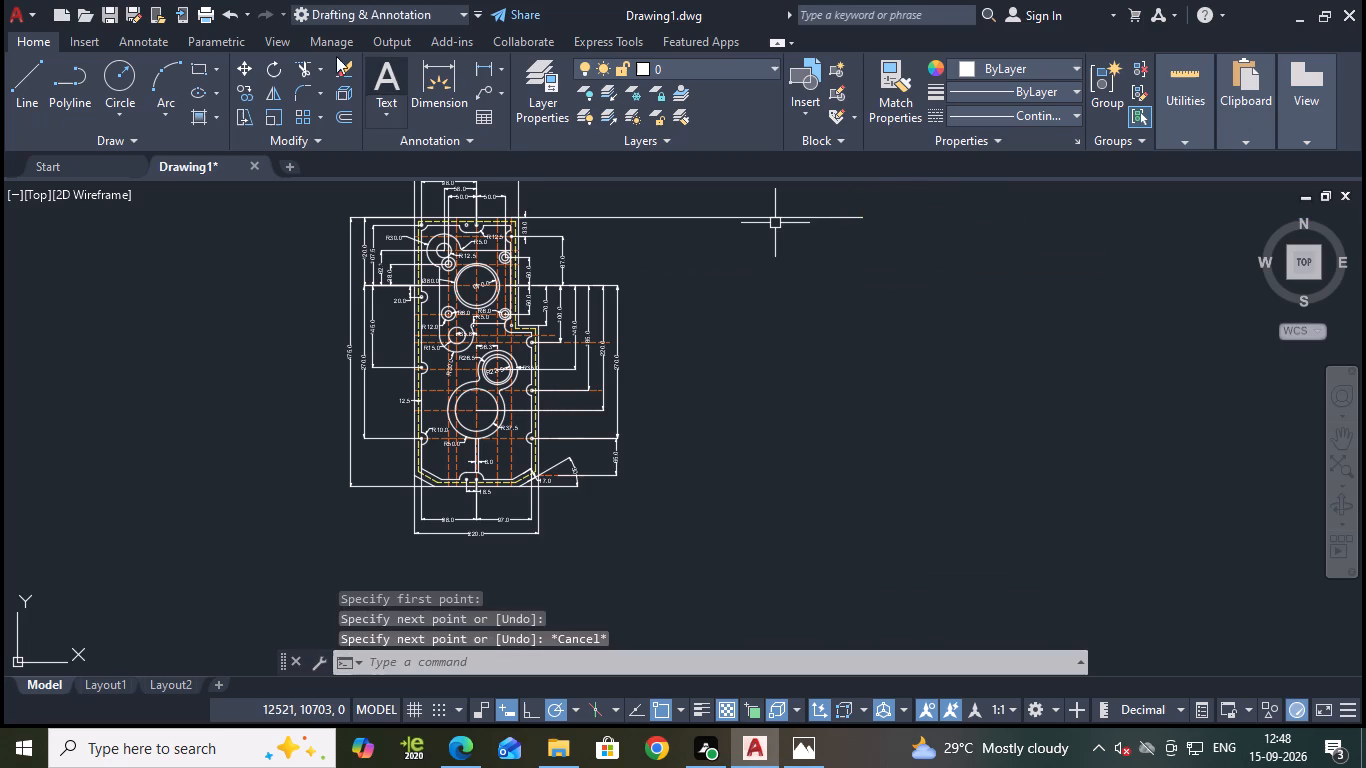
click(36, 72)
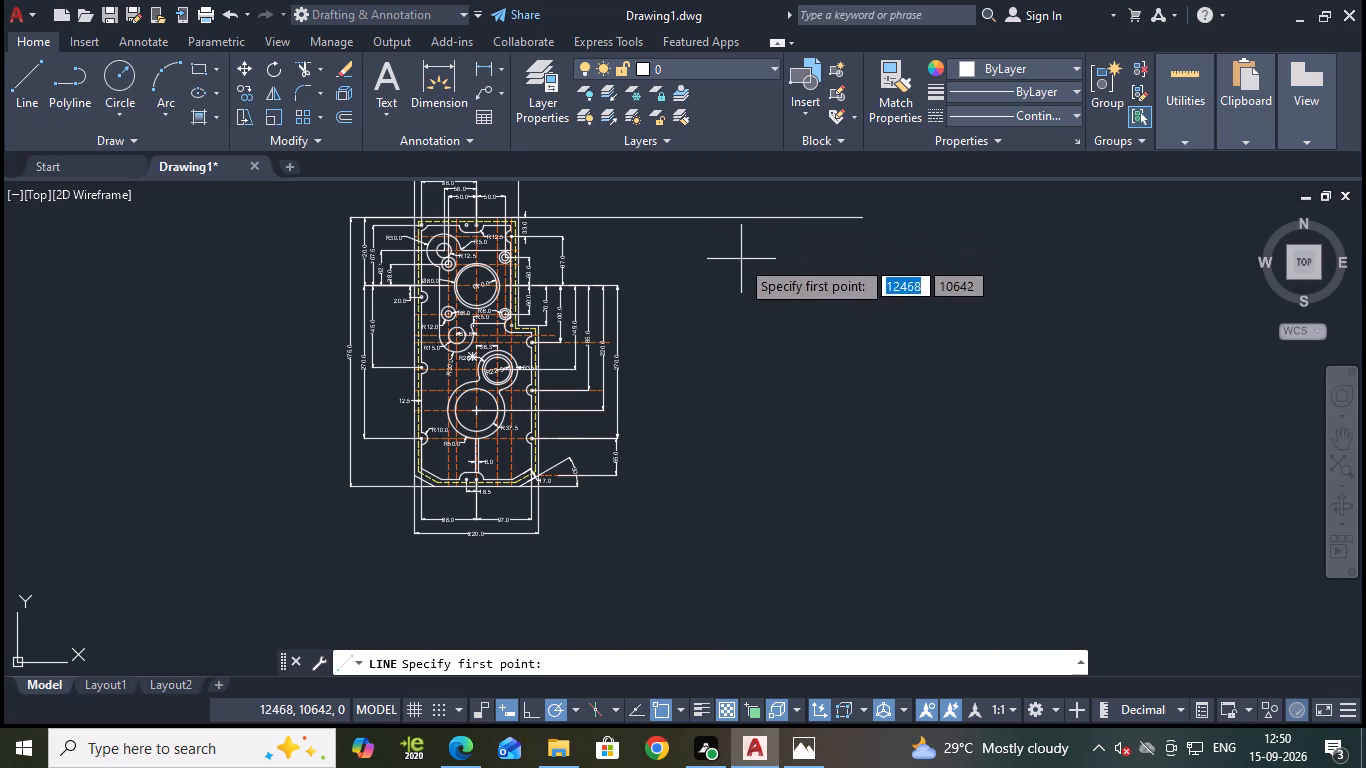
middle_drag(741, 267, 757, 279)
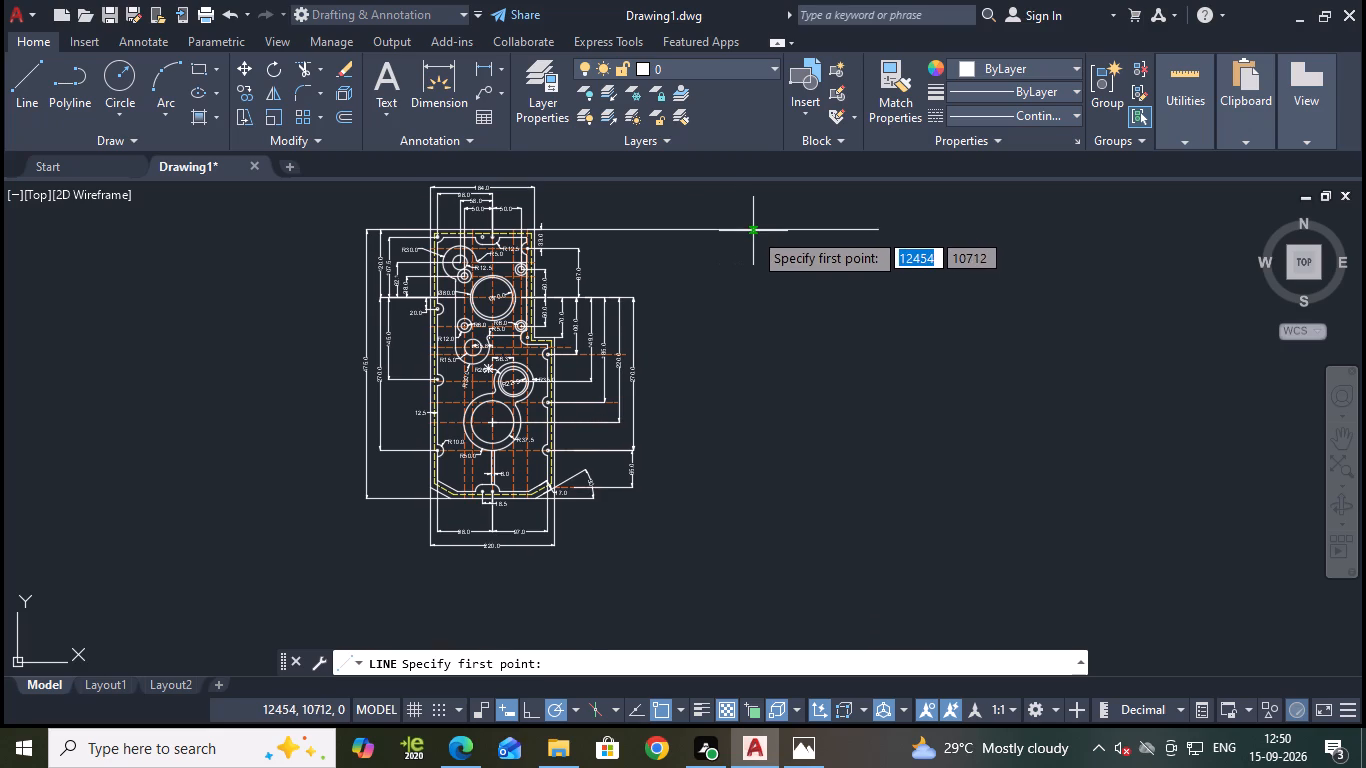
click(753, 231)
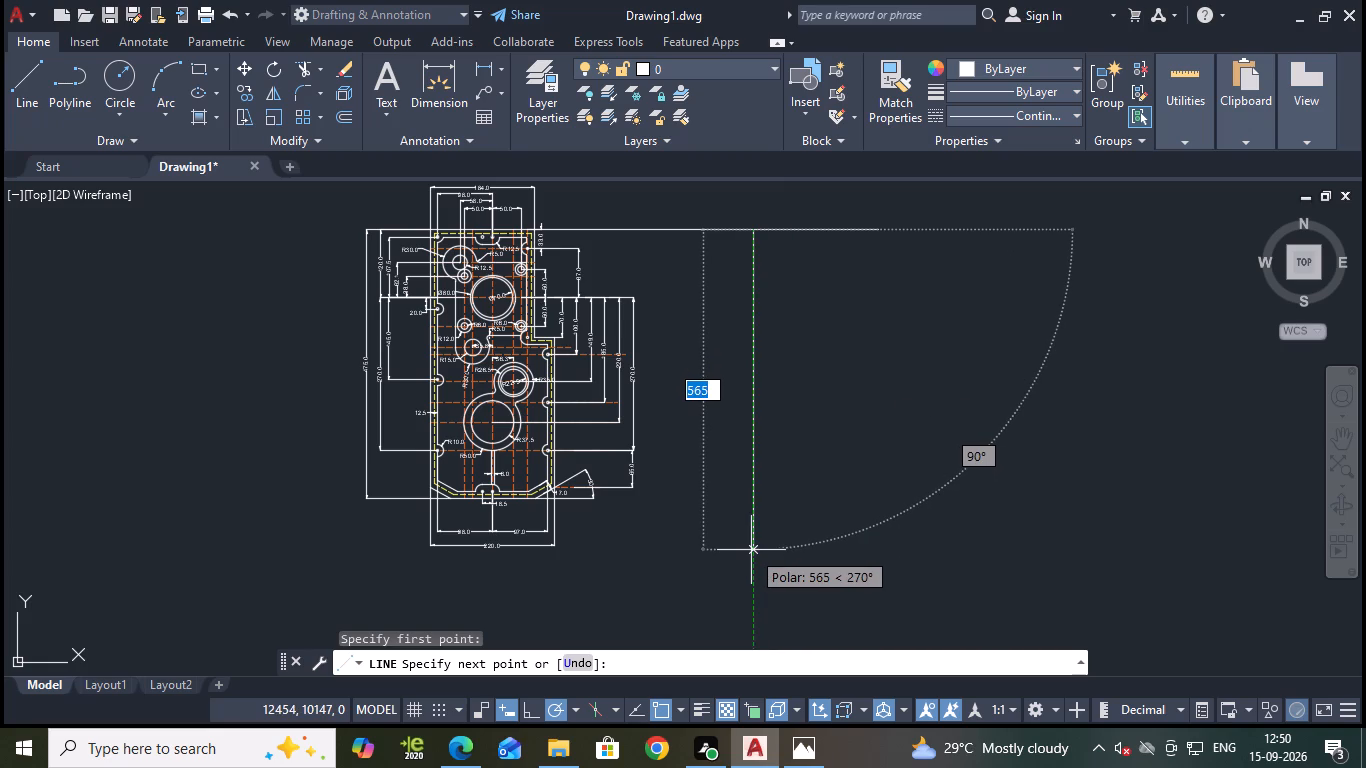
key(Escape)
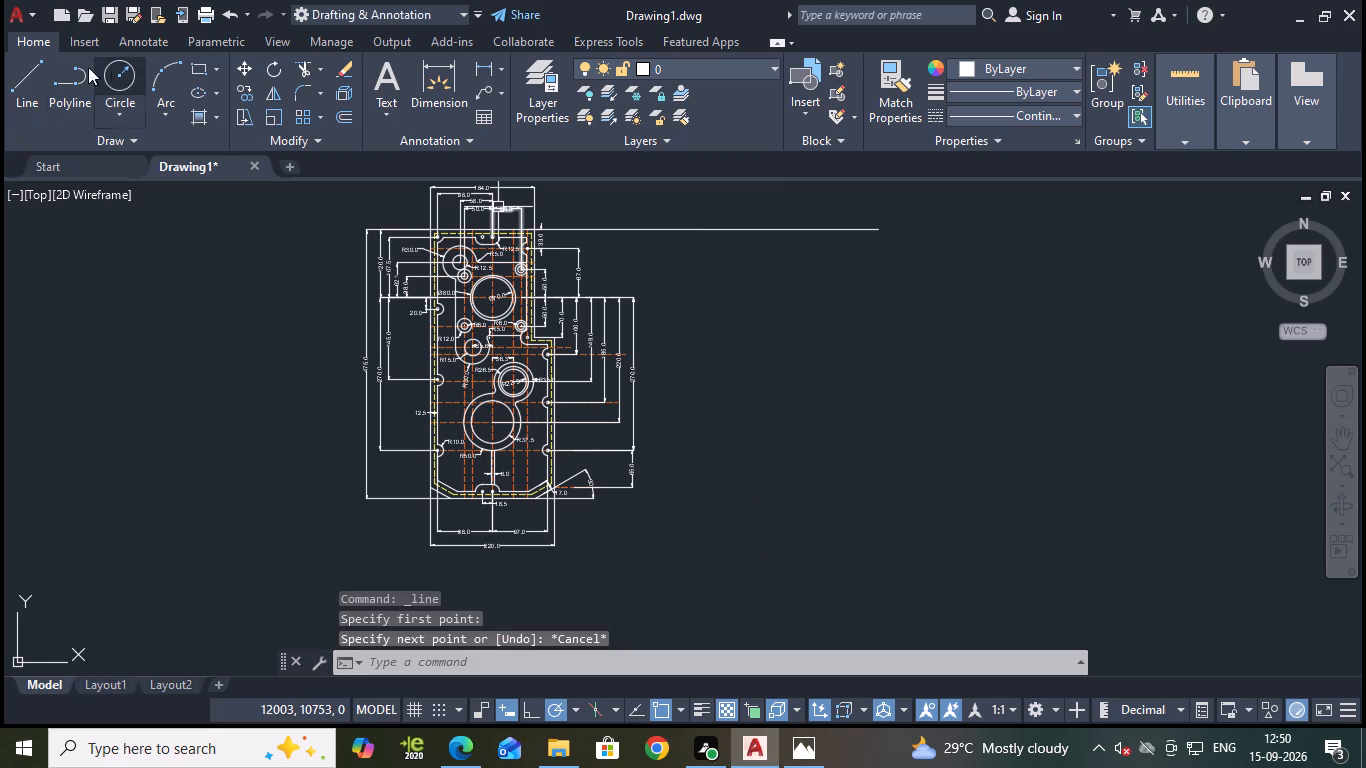
Draw a vertical line about 490 units long down from the upper projection line, to the right of the plate's dimensions.
click(21, 81)
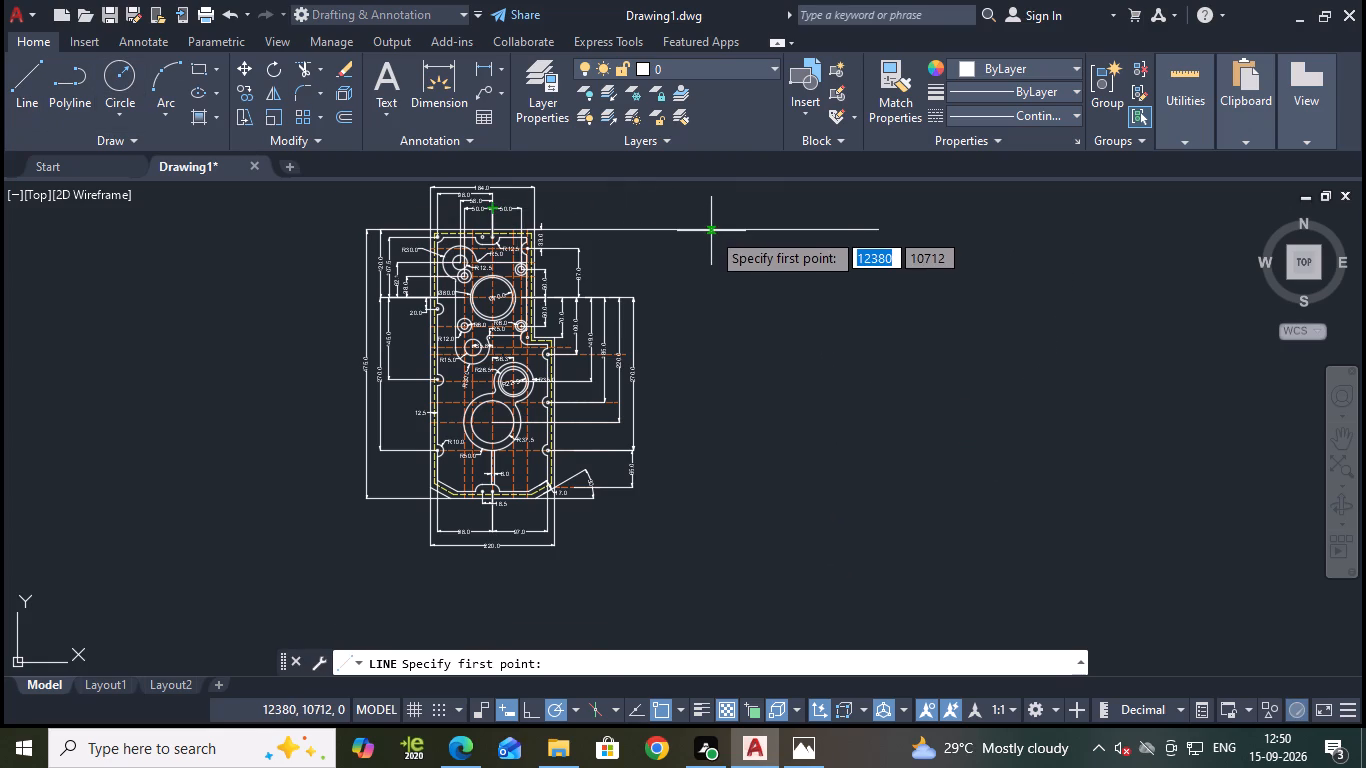
click(711, 230)
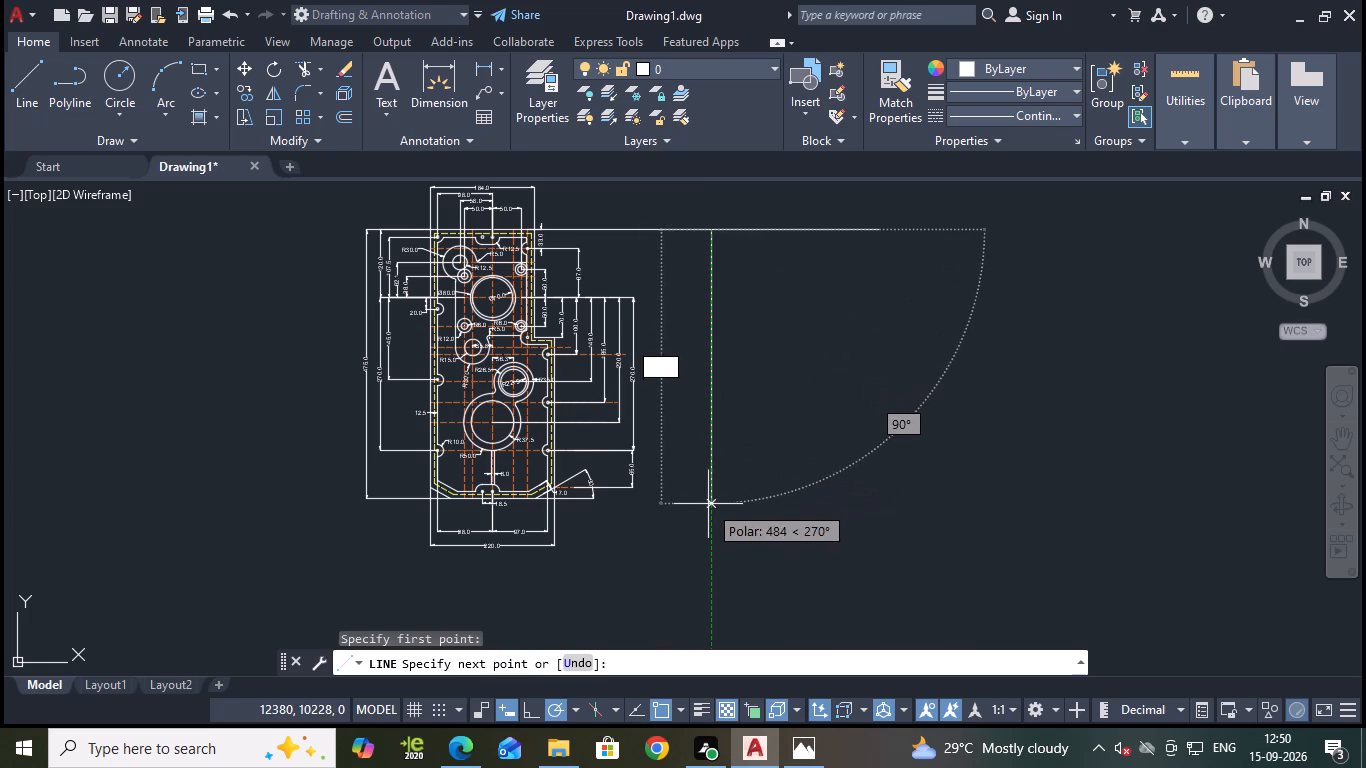
click(708, 510)
key(Escape)
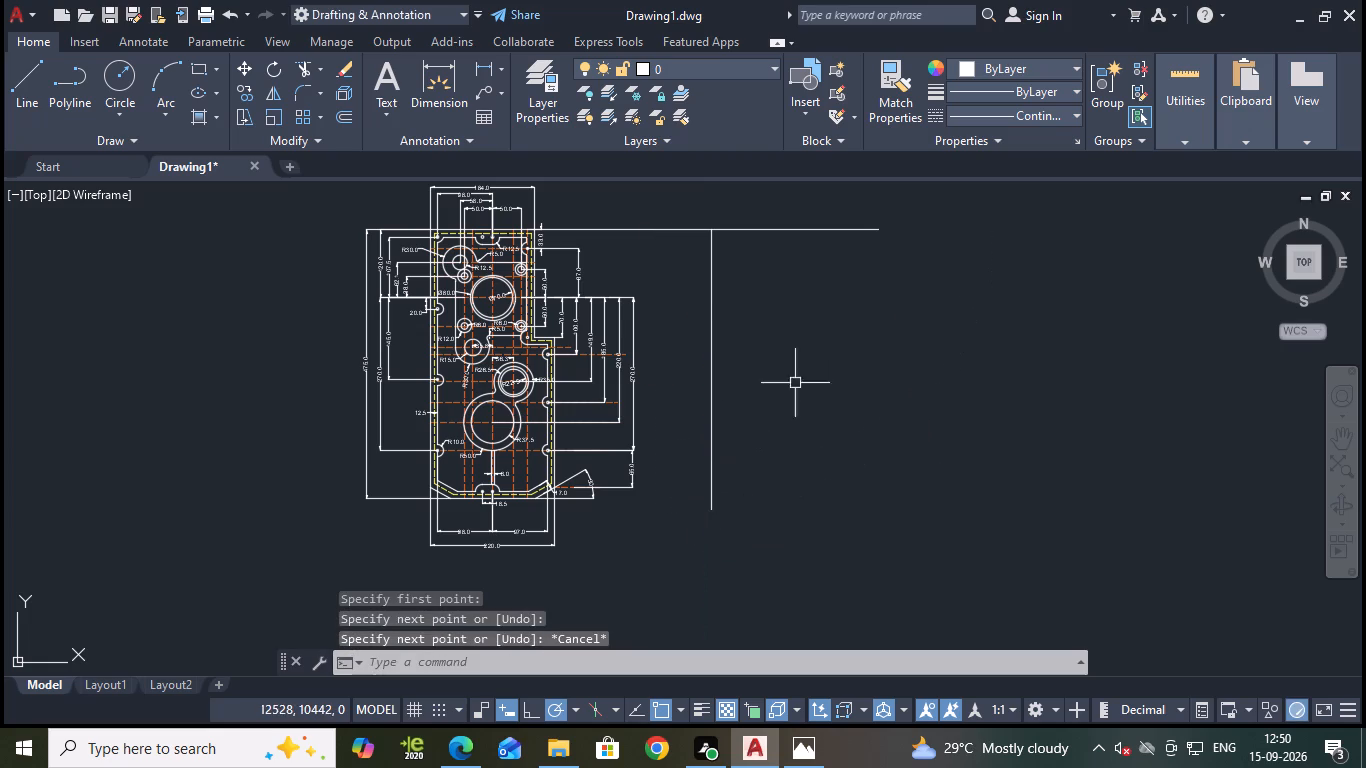
Draw a horizontal projection line about 366 units long from the plate's bottom-right corner, crossing the new vertical line.
click(29, 83)
scroll(390, 444, up, 1)
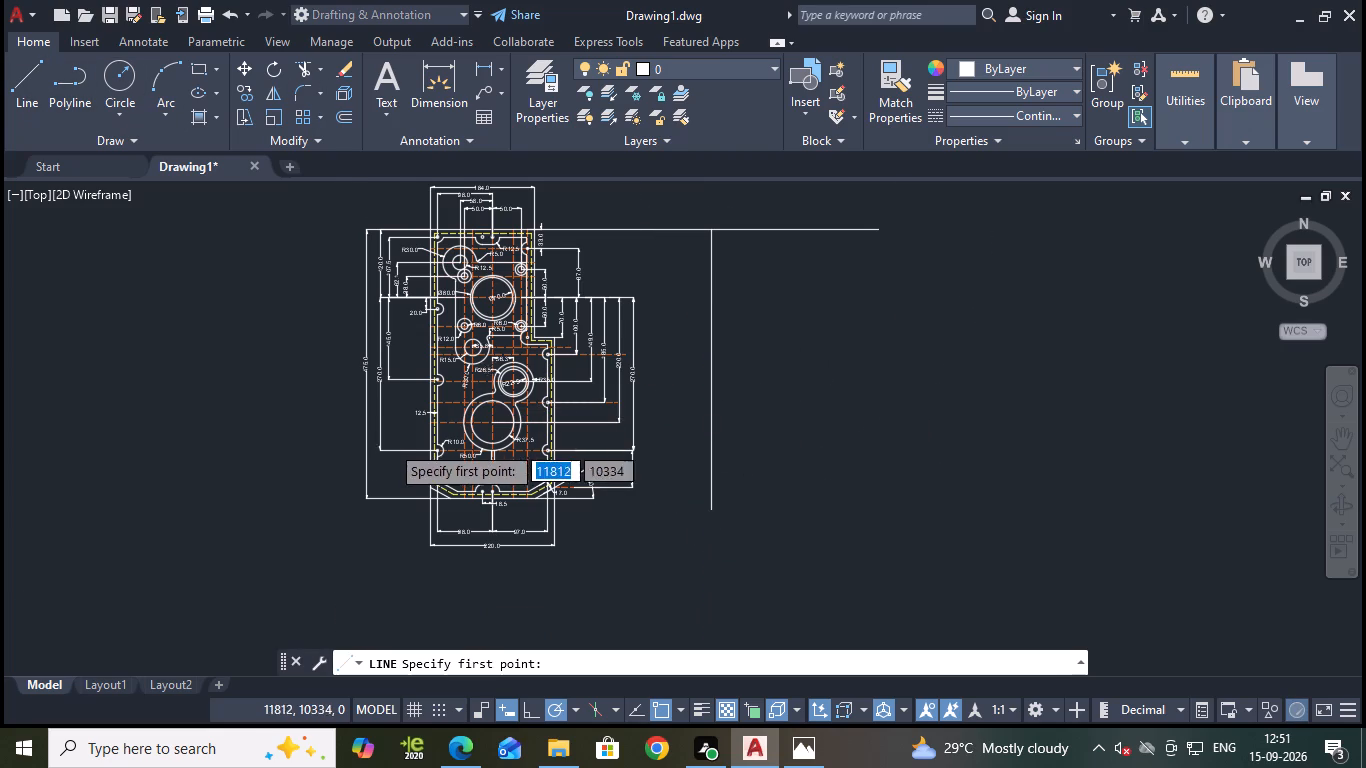
middle_drag(707, 575, 751, 466)
scroll(710, 425, up, 1)
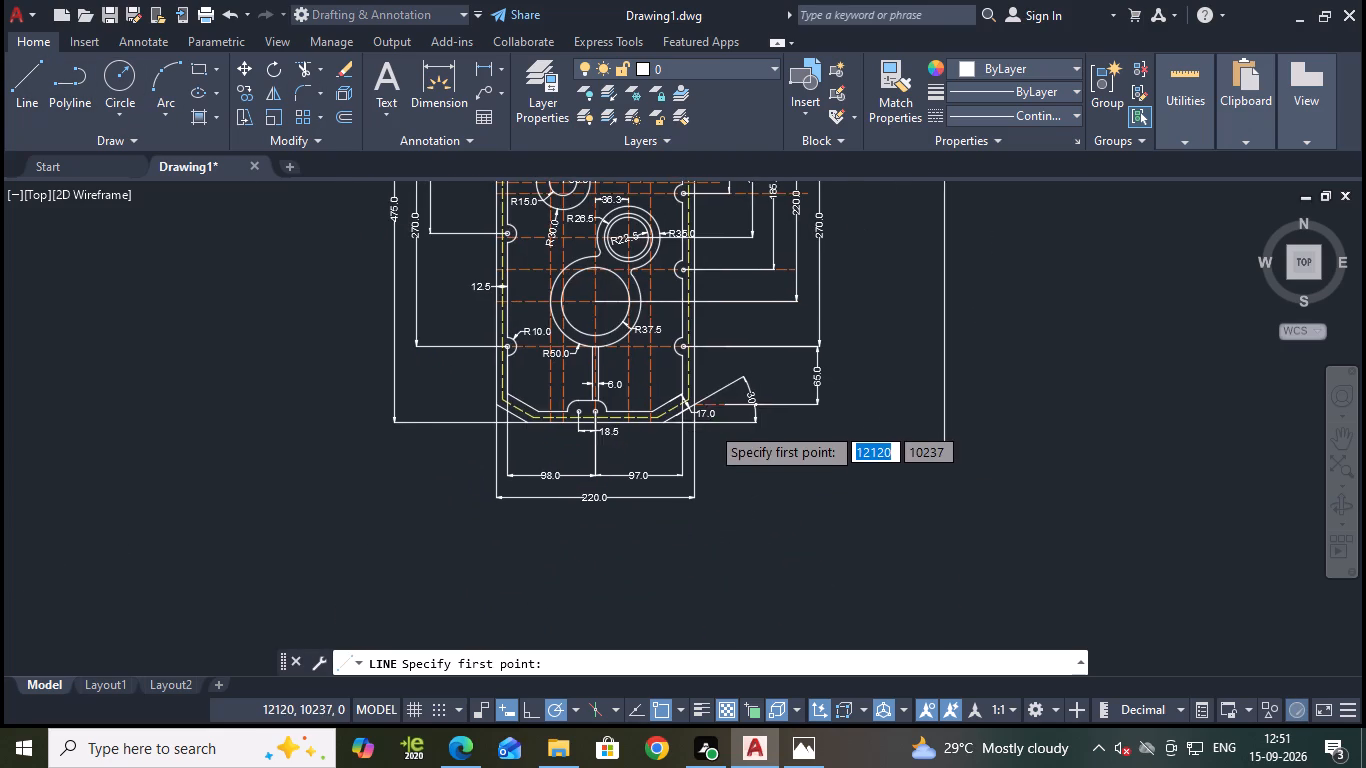
scroll(710, 425, up, 1)
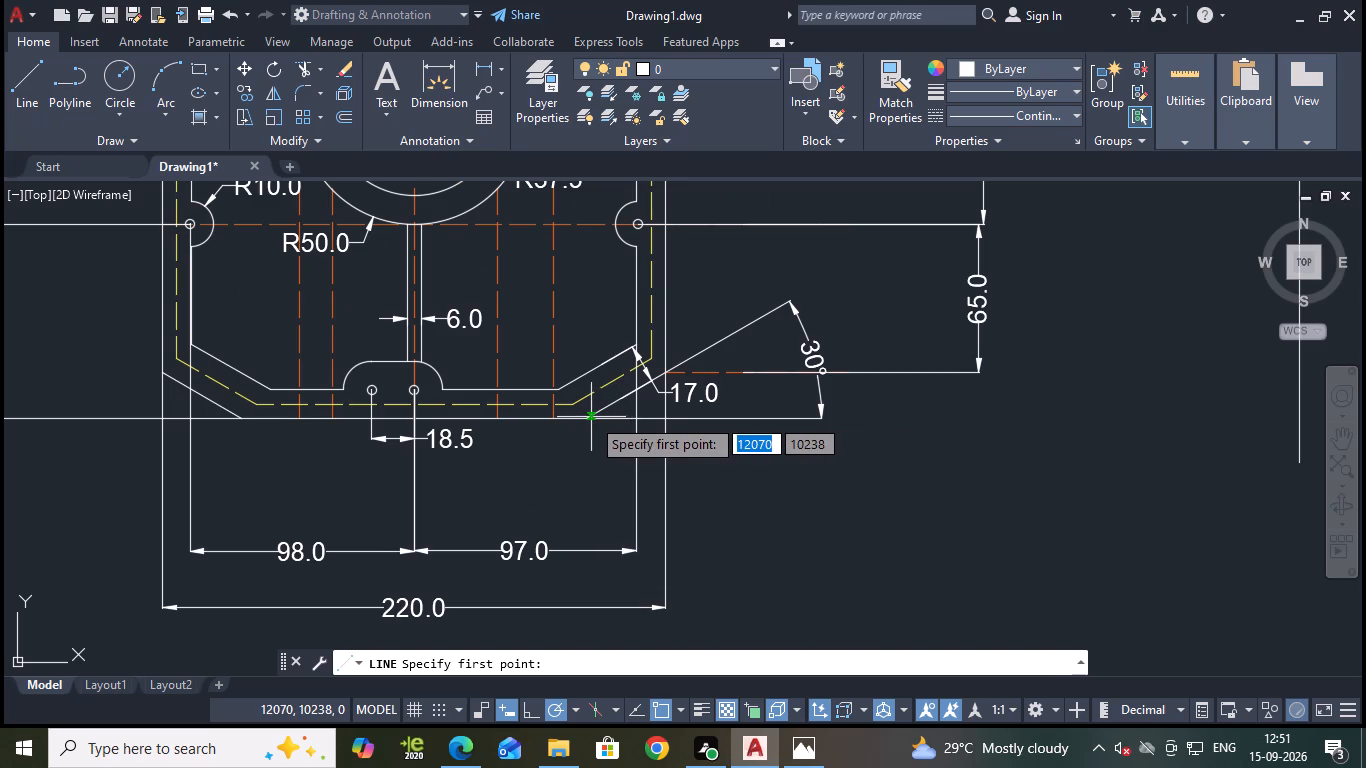
click(667, 420)
middle_drag(1055, 411, 816, 469)
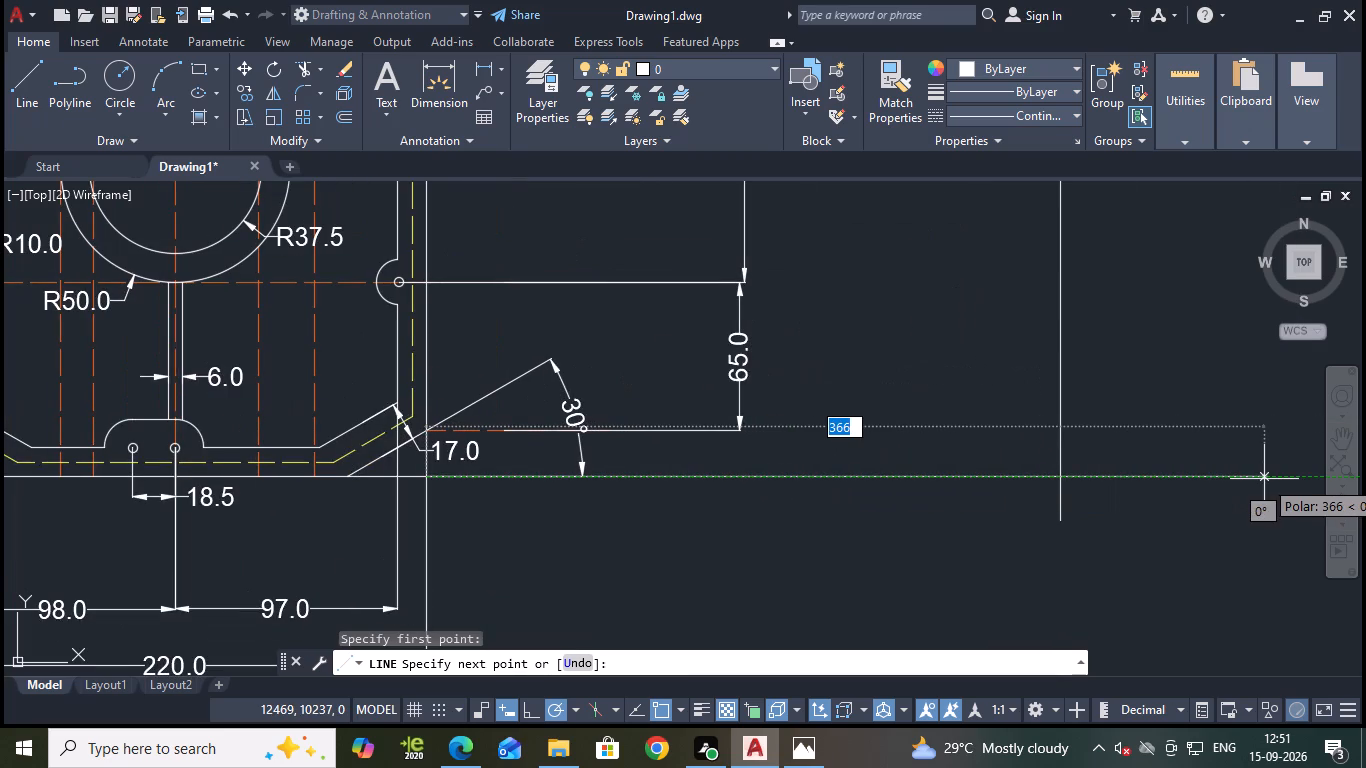
click(1264, 479)
key(Escape)
Offset the new vertical line 35 to the right to form the second side of the side view.
middle_drag(1175, 400, 1090, 556)
scroll(1059, 369, down, 1)
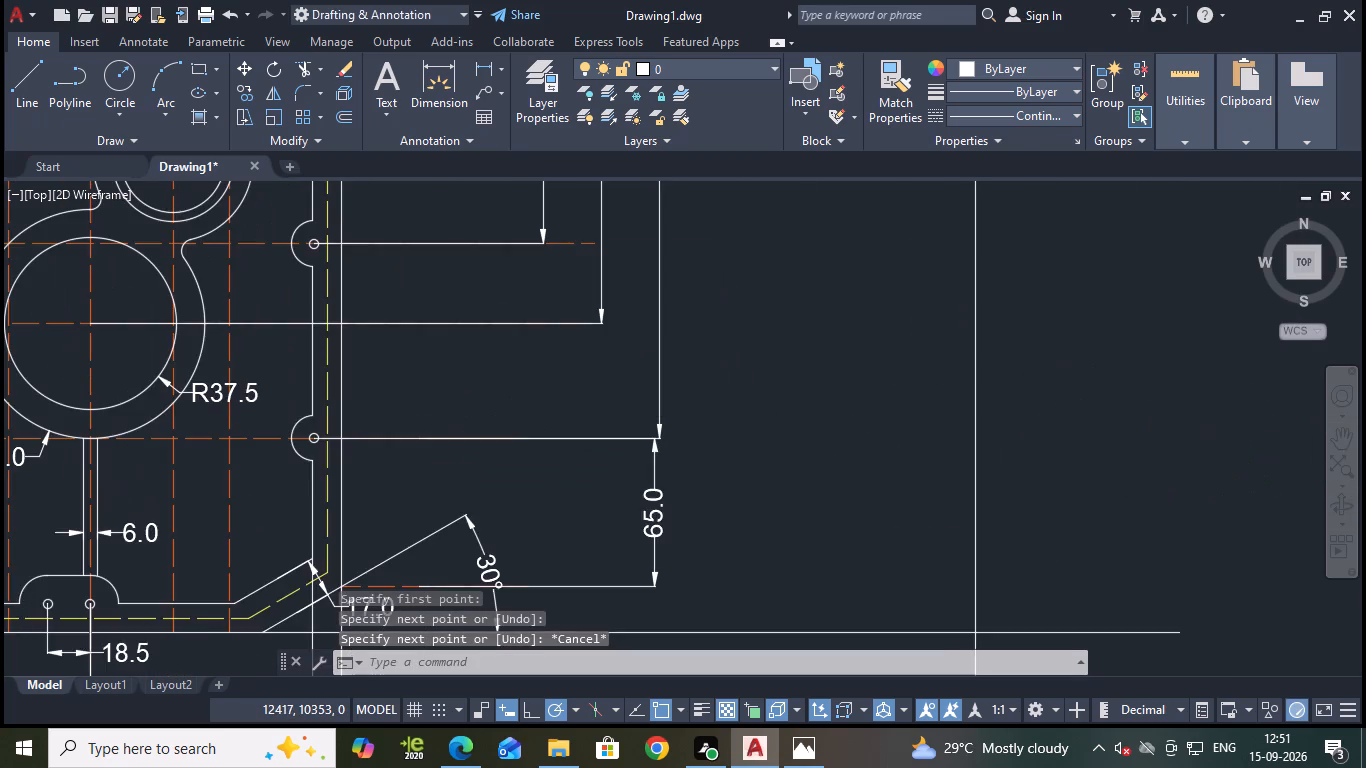
scroll(1031, 387, down, 1)
middle_drag(1061, 364, 929, 460)
scroll(943, 448, down, 1)
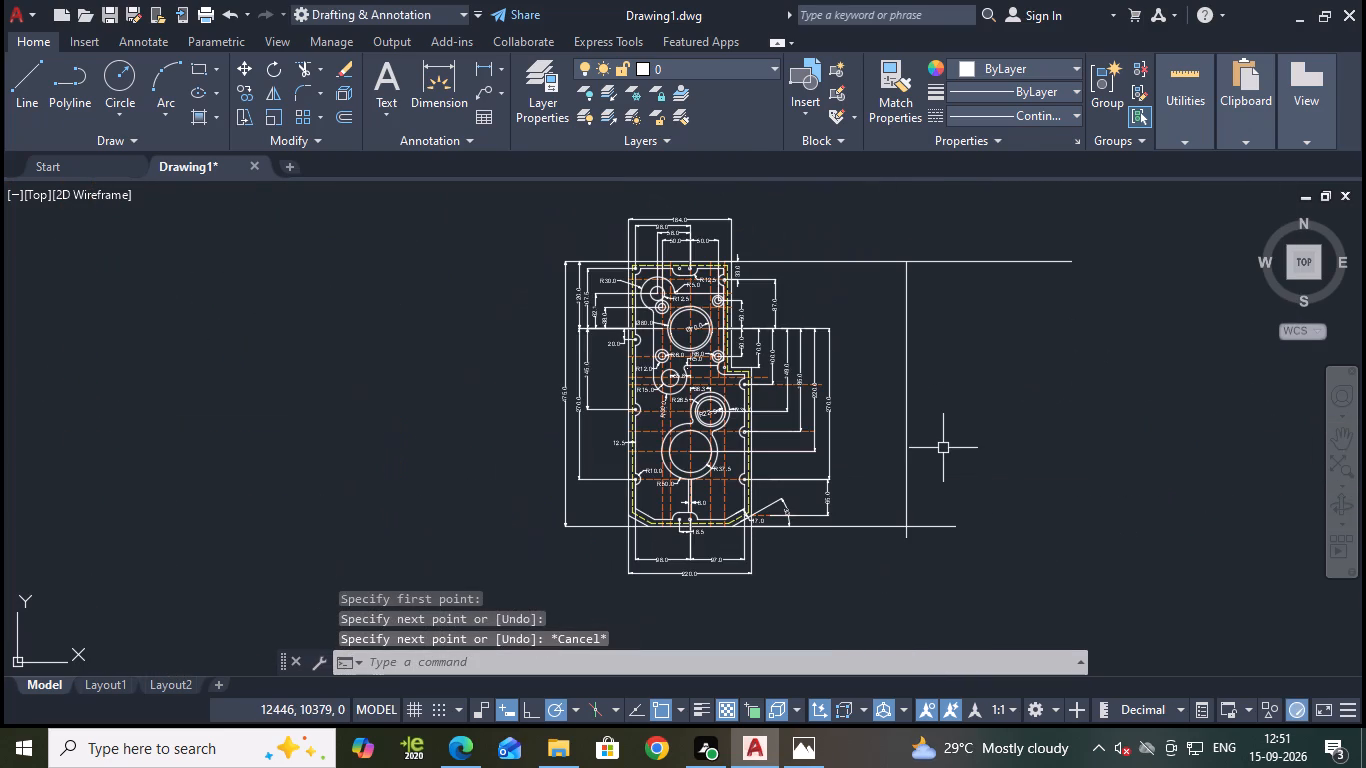
key(o)
key(Return)
key(Return)
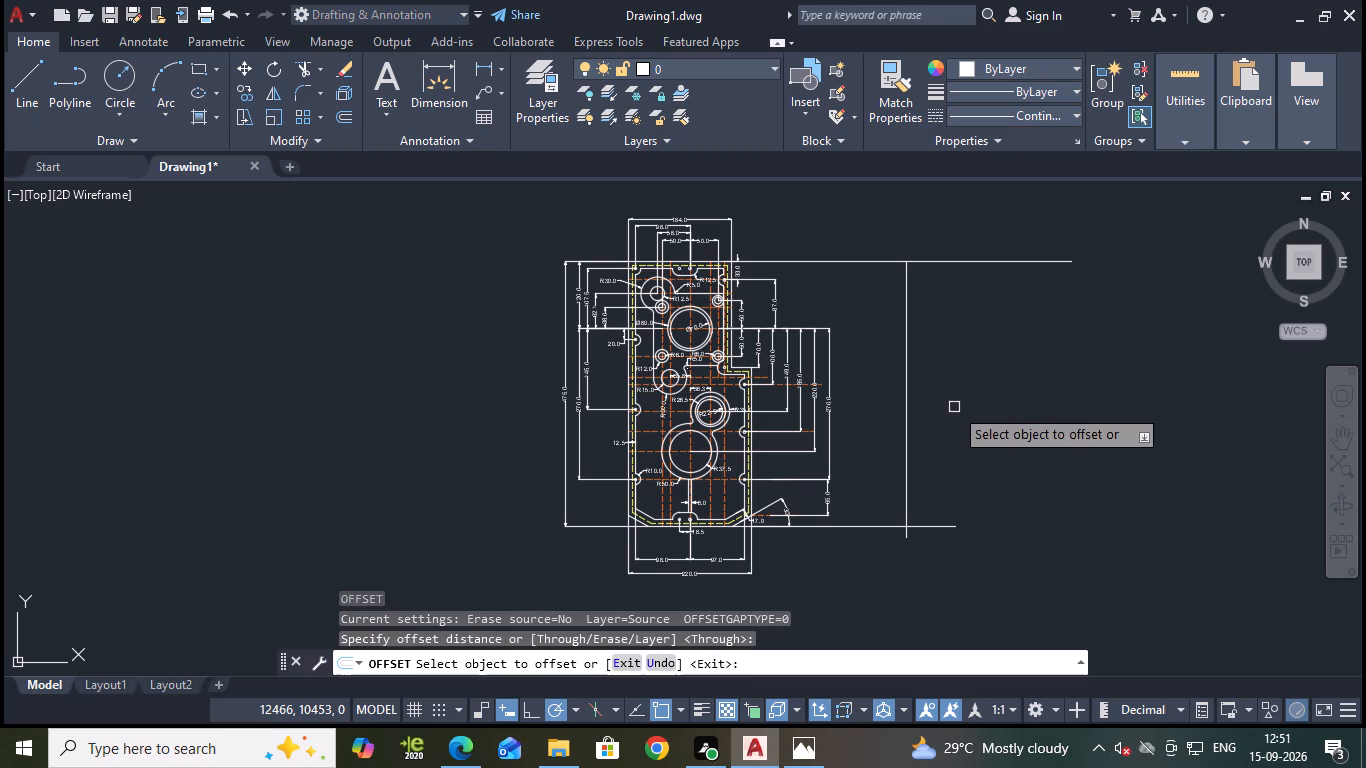
click(905, 395)
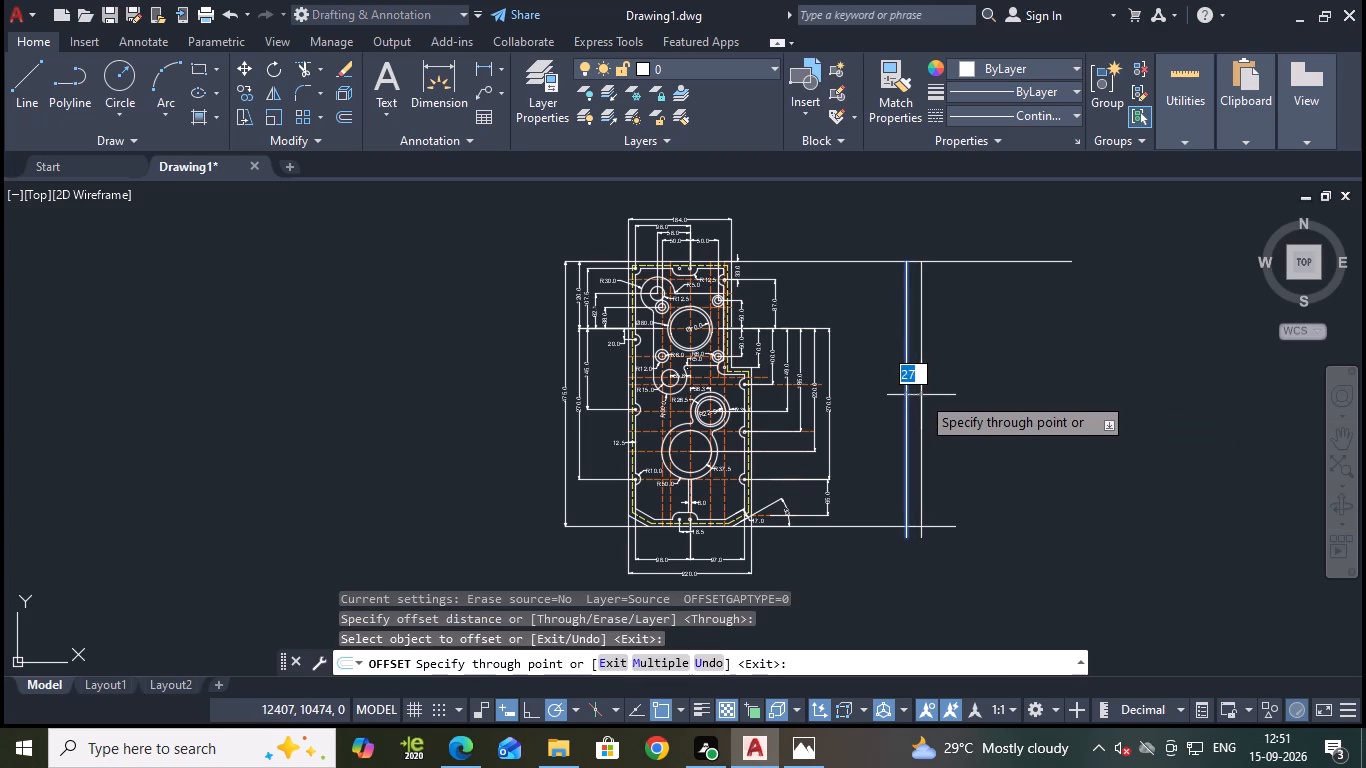
text(35)
key(Return)
scroll(907, 296, up, 1)
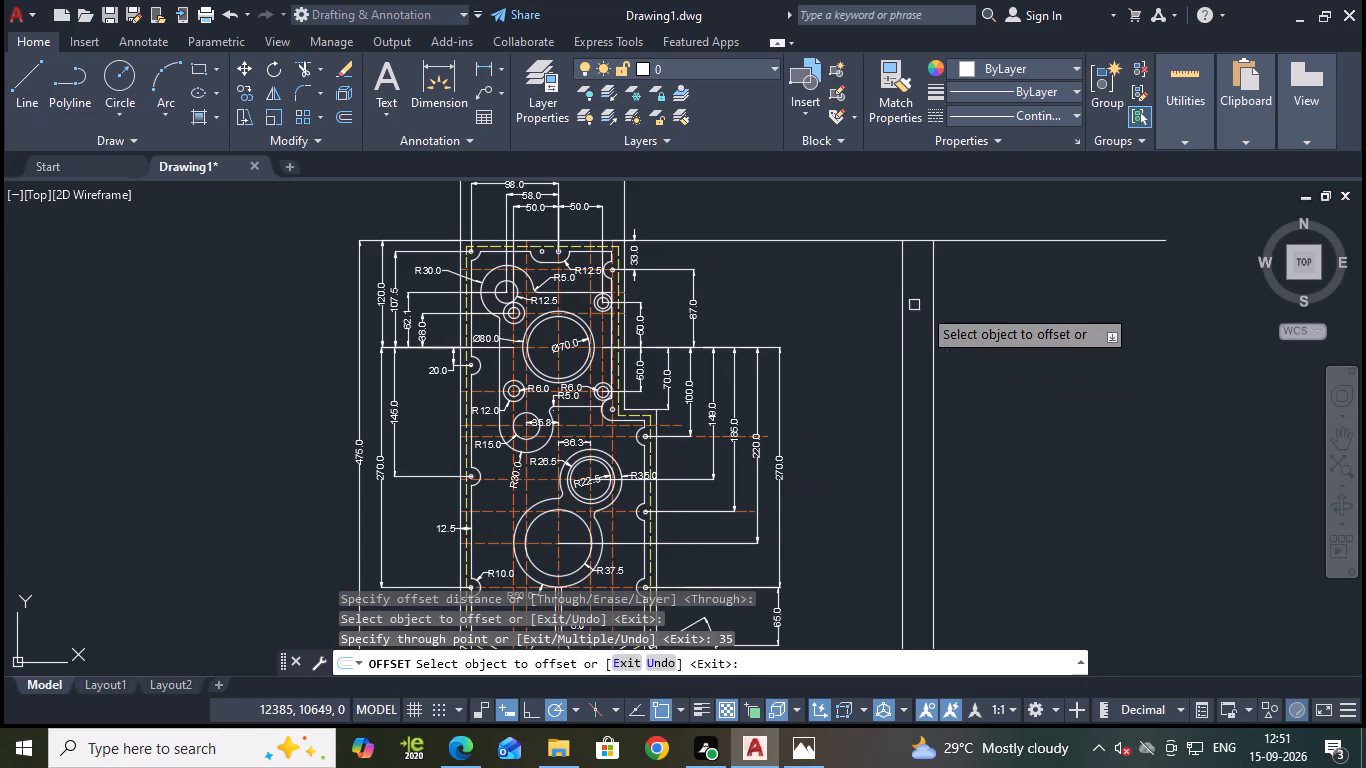
key(Escape)
Trim the projection lines' ends beyond the outer vertical line and both vertical lines' ends below the lower projection line.
key(t)
key(r)
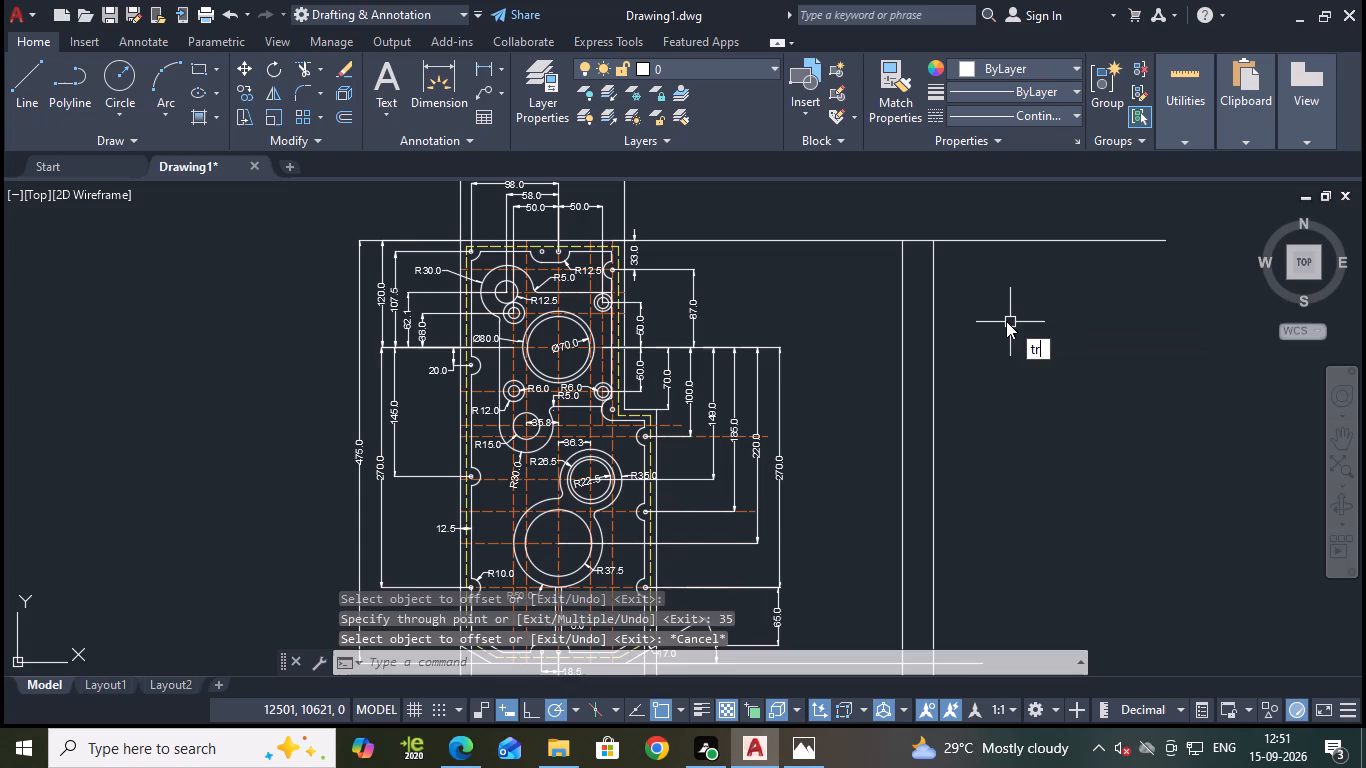
key(Return)
click(960, 243)
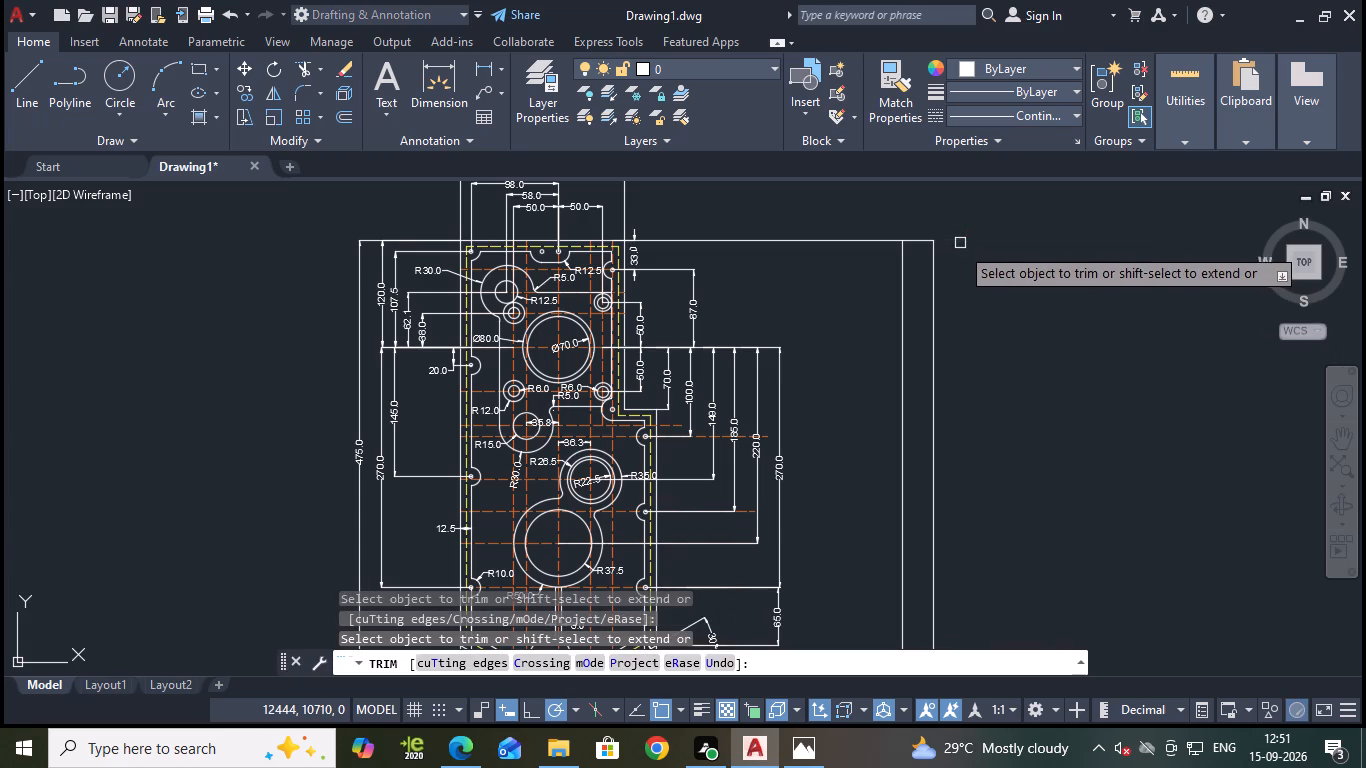
scroll(982, 369, up, 1)
middle_drag(988, 406, 969, 134)
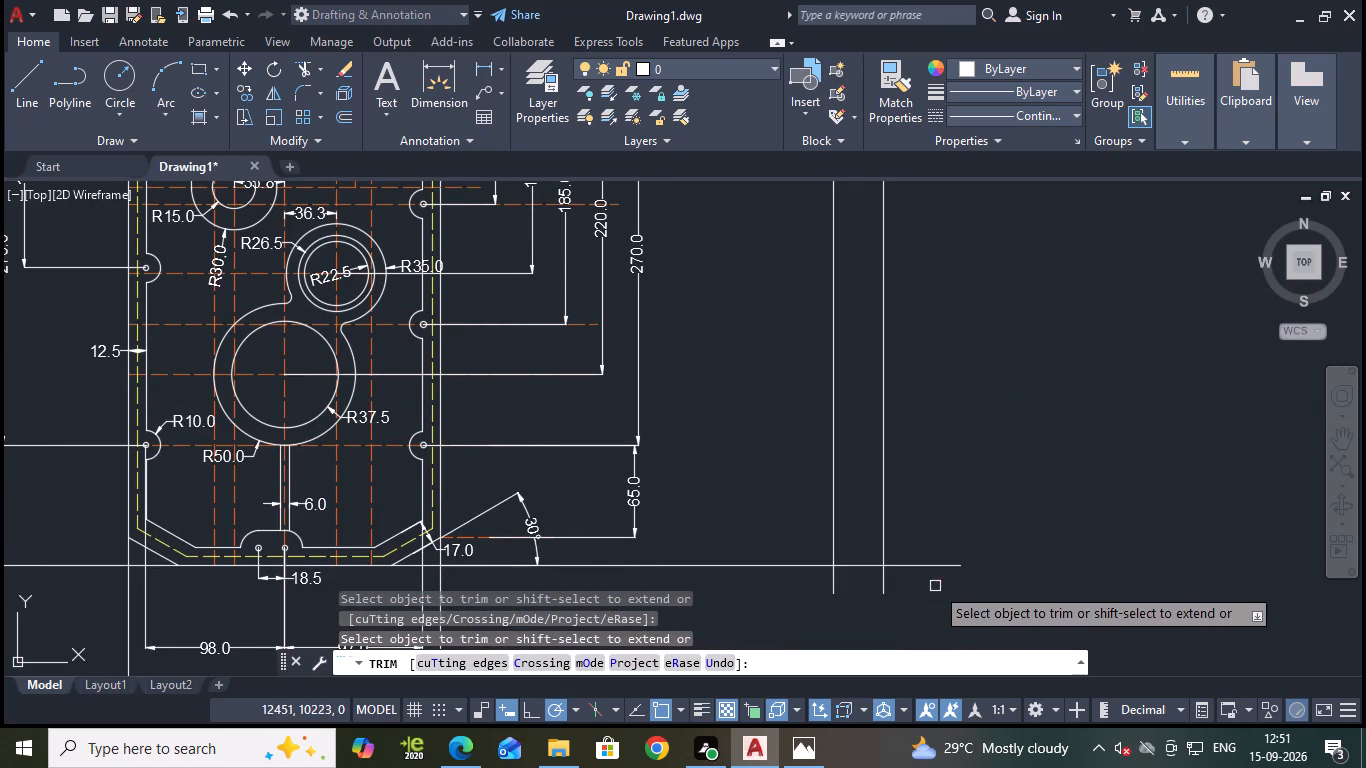
click(916, 571)
click(887, 590)
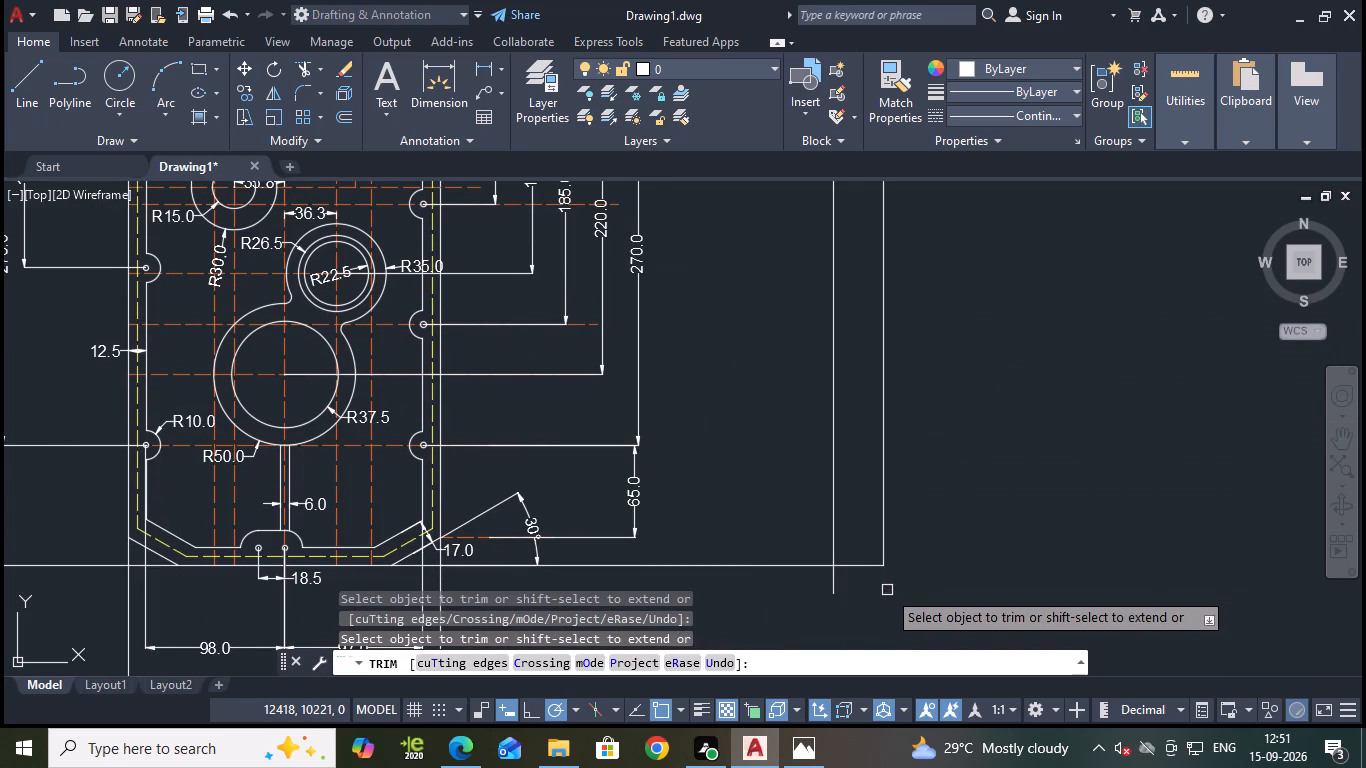
click(836, 593)
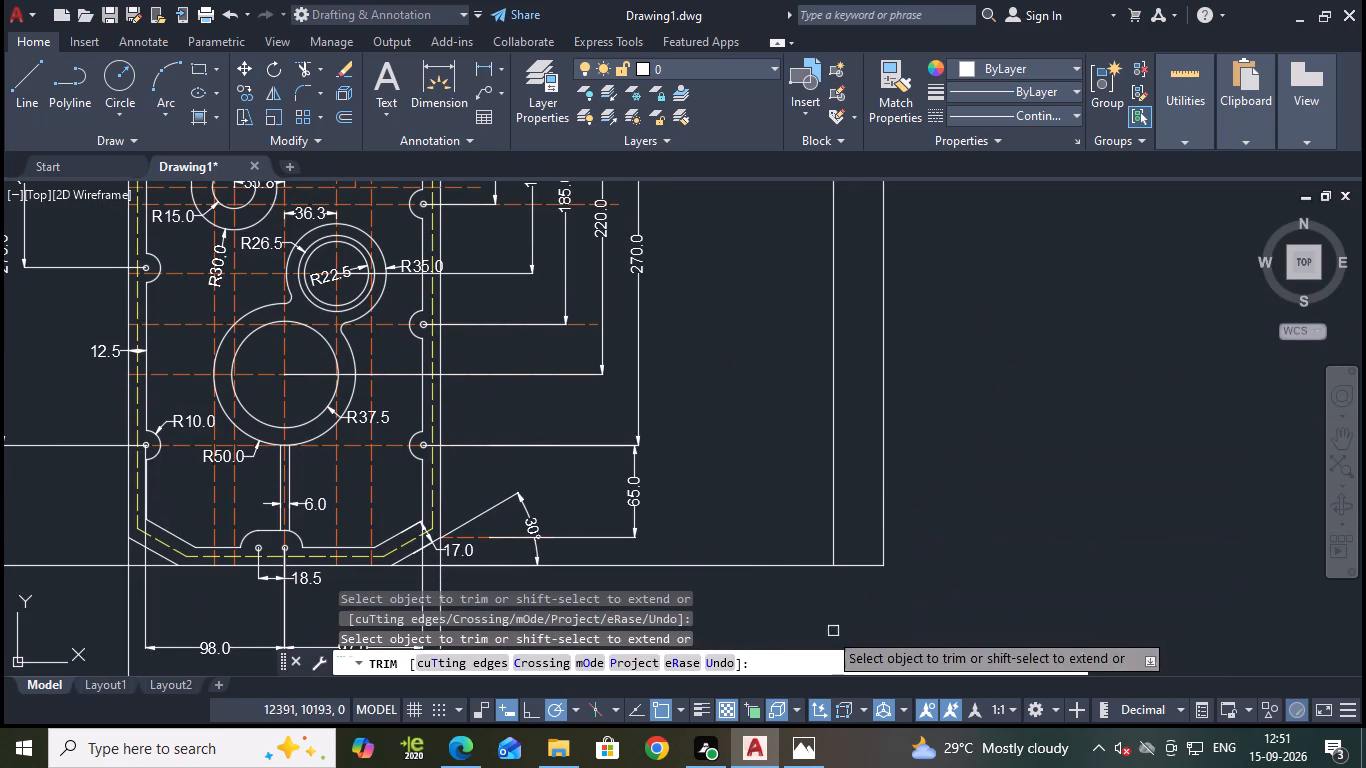
Trim away the lower and upper projection lines between the plate and the side view, leaving a separate rectangle.
click(797, 564)
scroll(973, 409, down, 1)
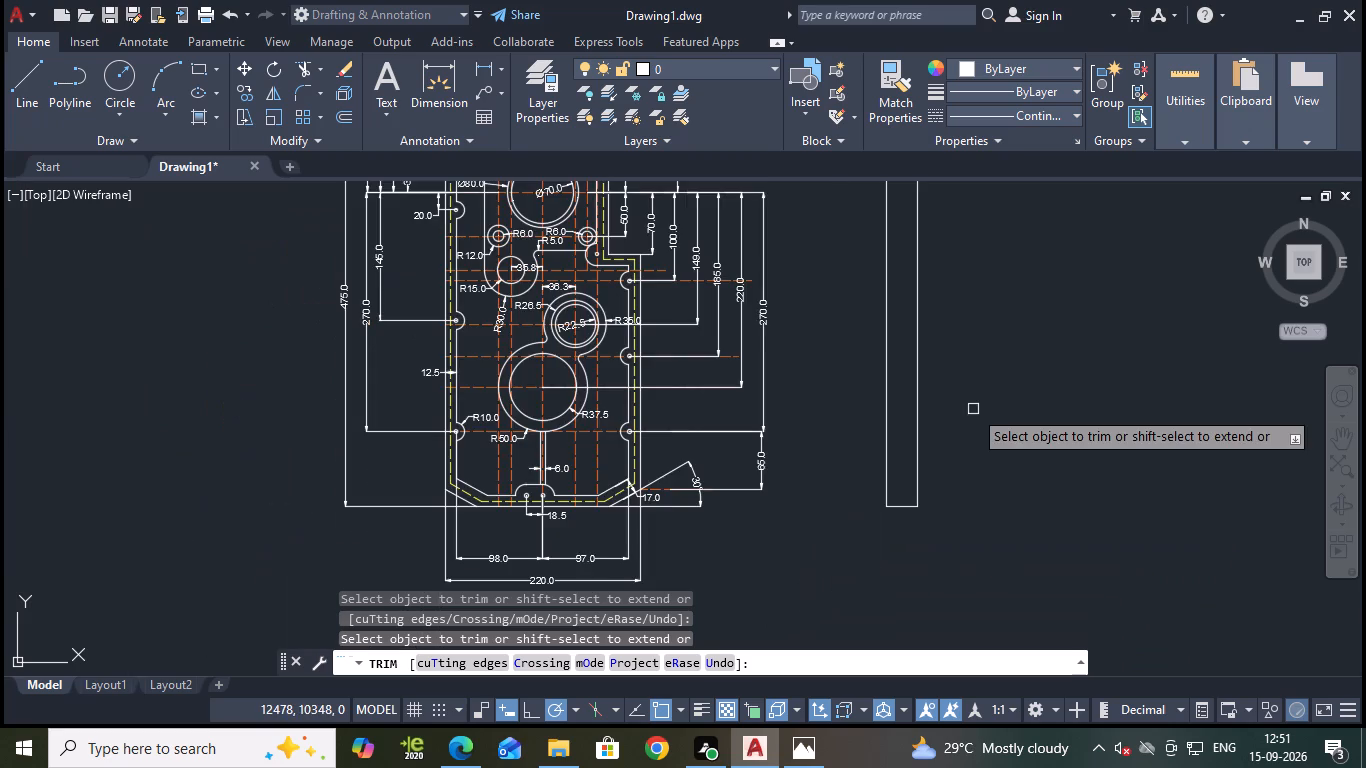
middle_drag(987, 404, 969, 495)
middle_drag(1014, 307, 994, 441)
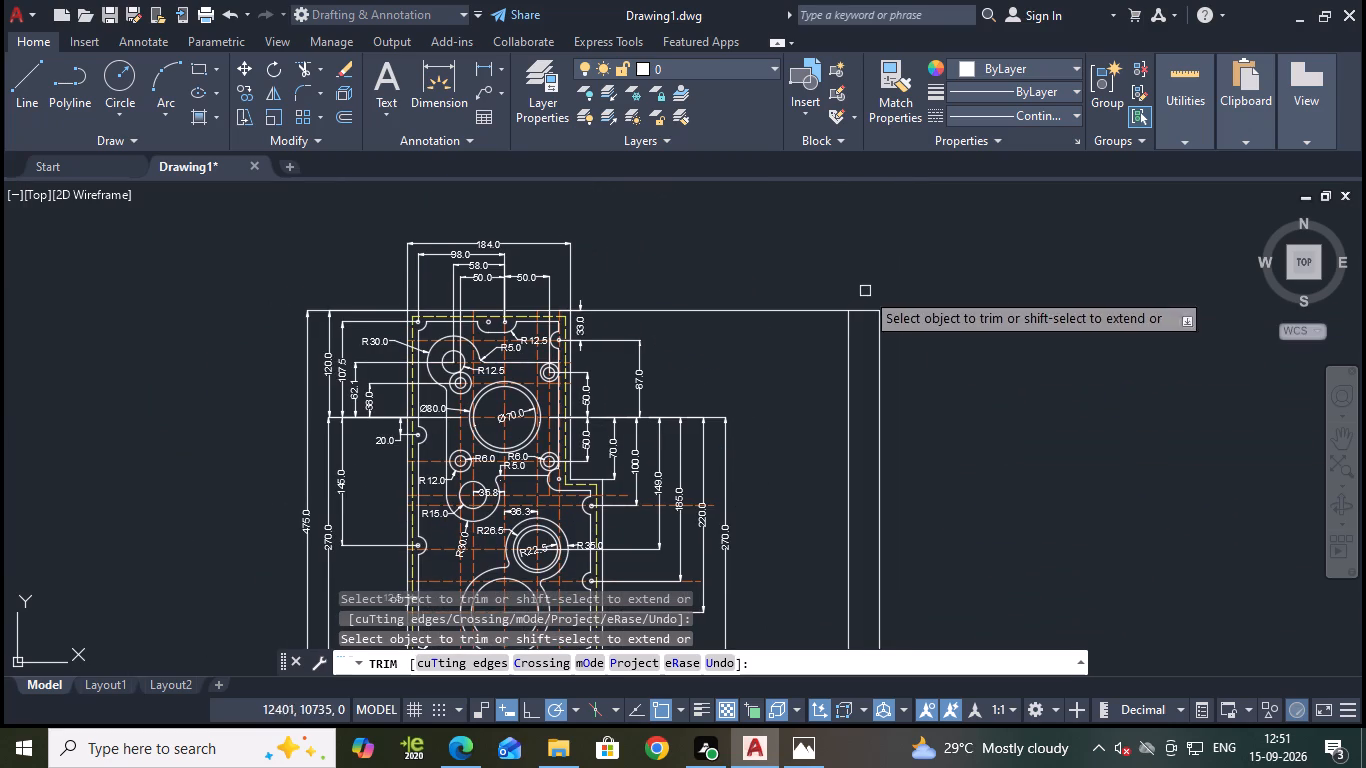
click(832, 308)
scroll(905, 327, up, 3)
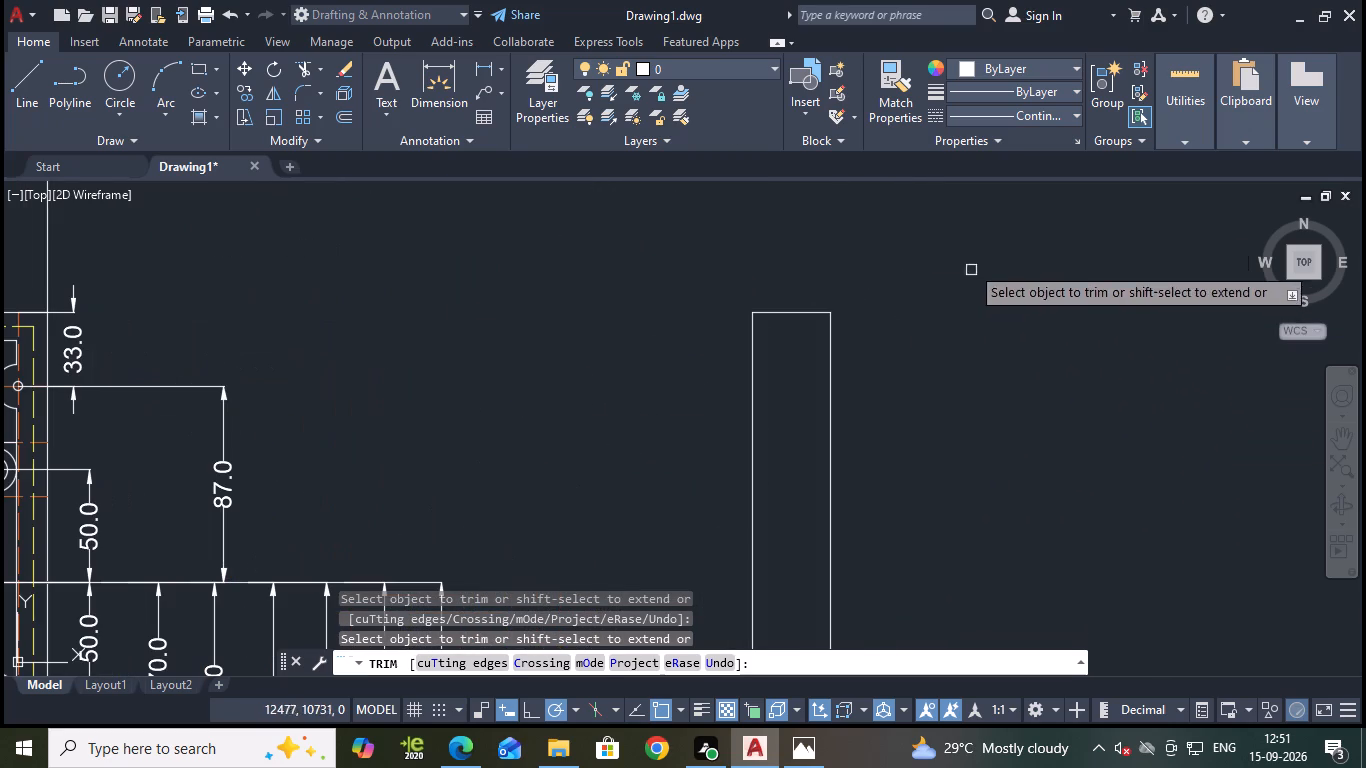
scroll(994, 317, up, 2)
key(Escape)
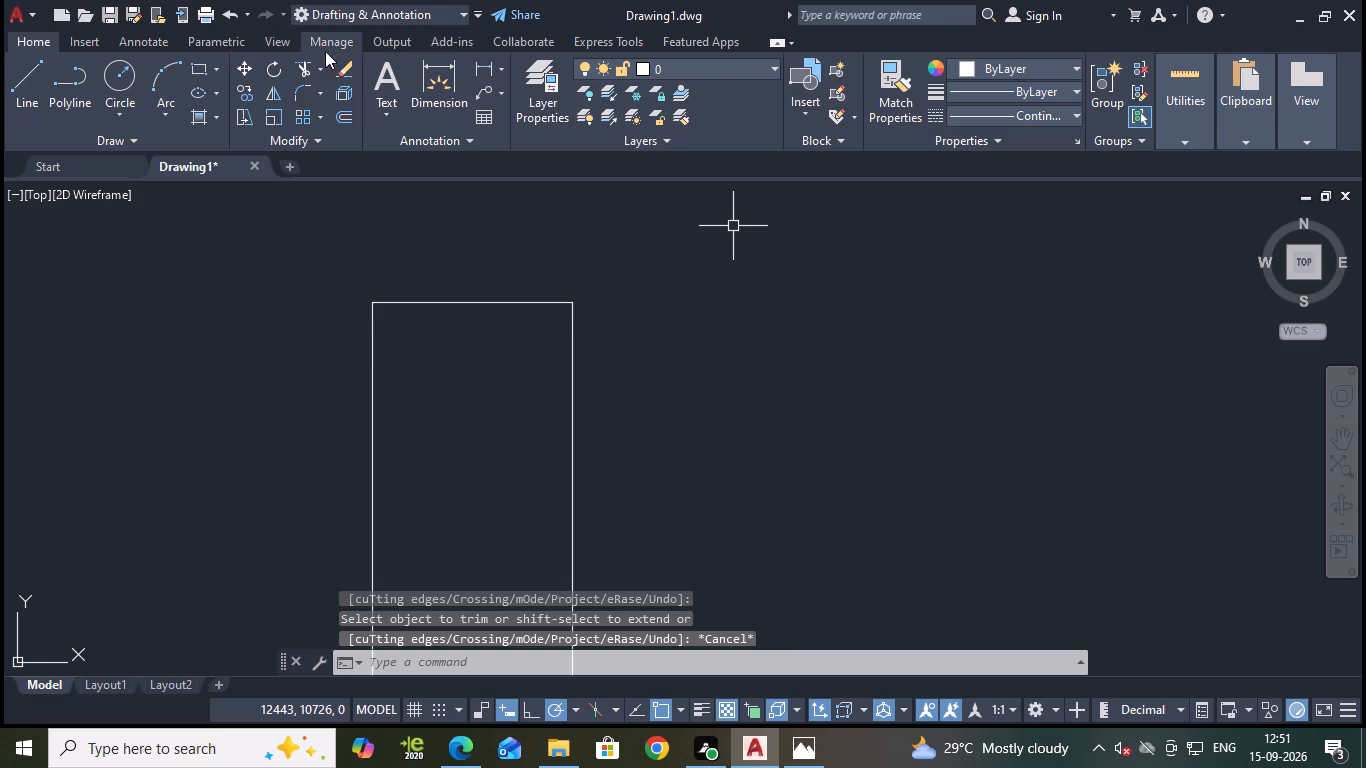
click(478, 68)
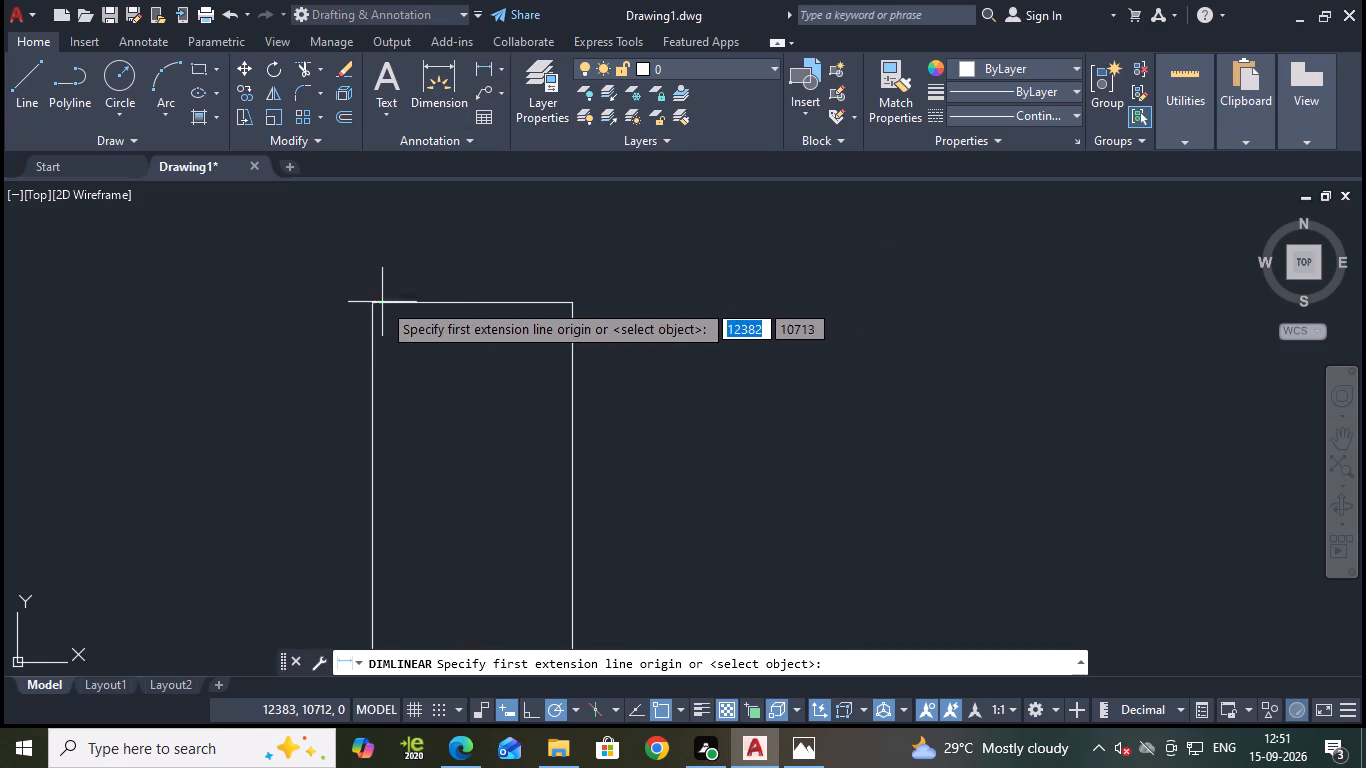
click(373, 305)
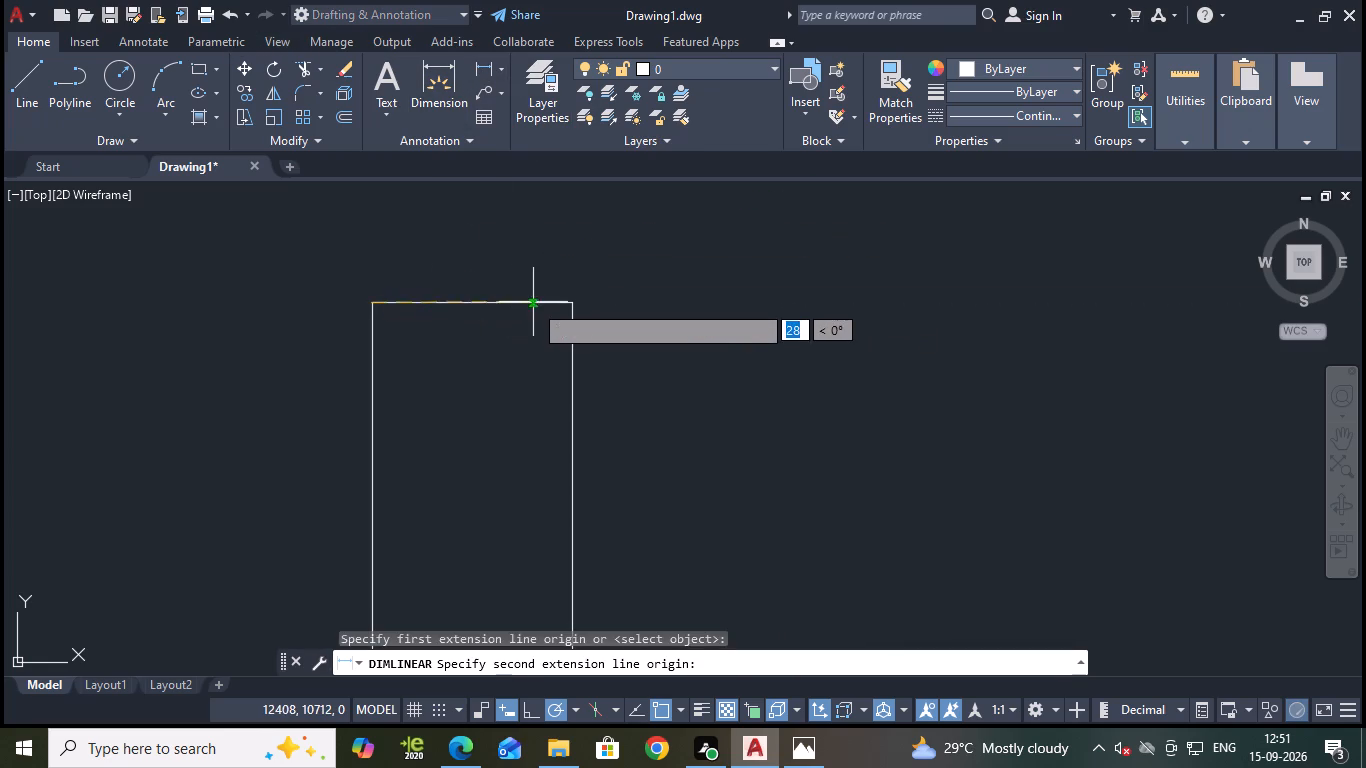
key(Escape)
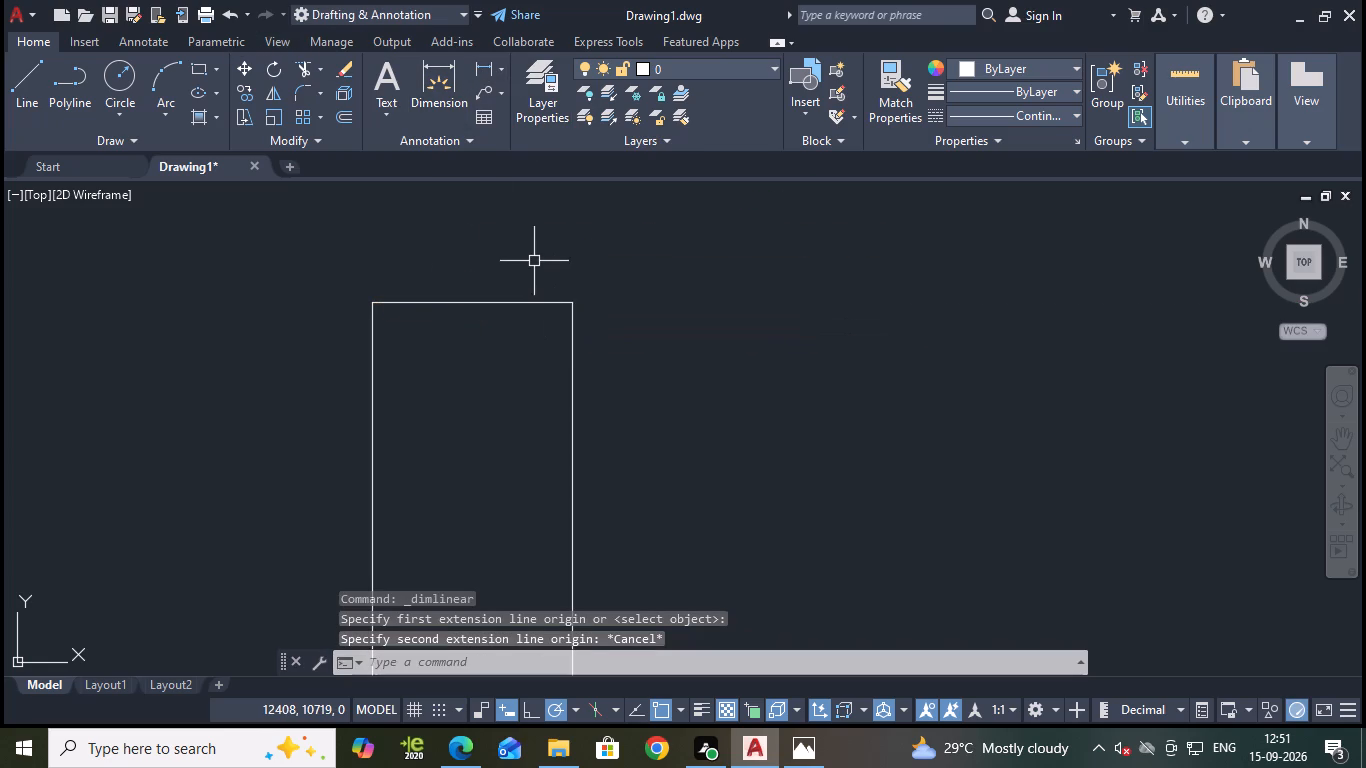
Save the drawing.
key(ctrl+s)
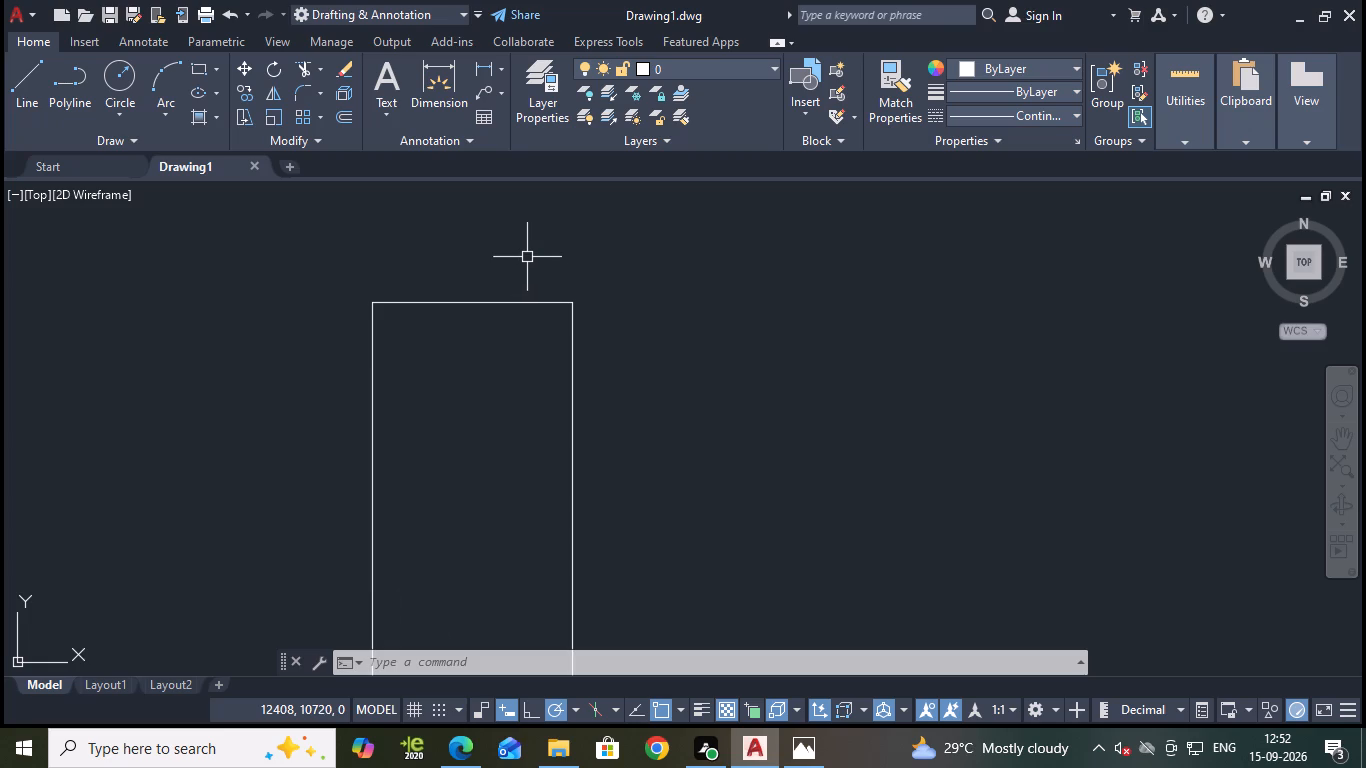
key(Escape)
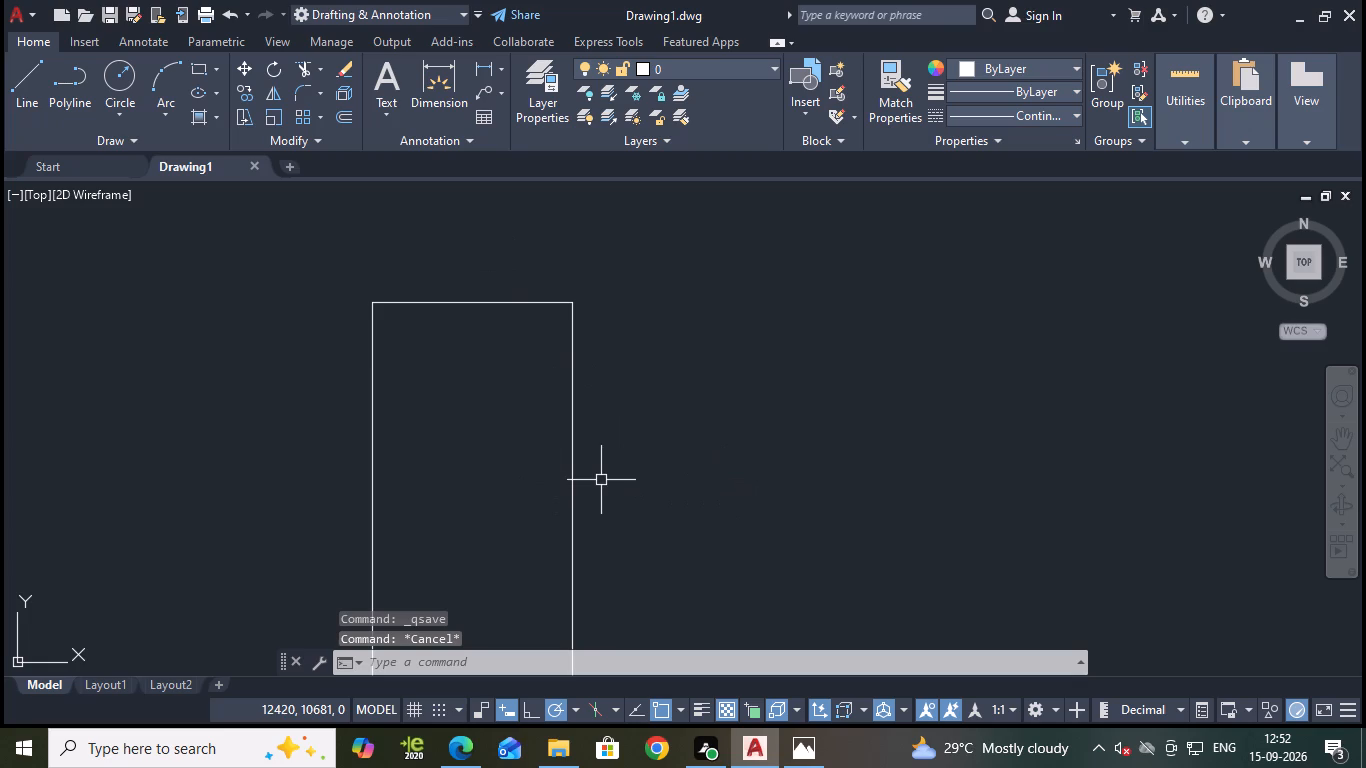
Offset the side view's left vertical line 5.5 inward, and offset the resulting line a further 27.5 toward the right edge.
key(o)
key(Return)
key(Return)
click(368, 445)
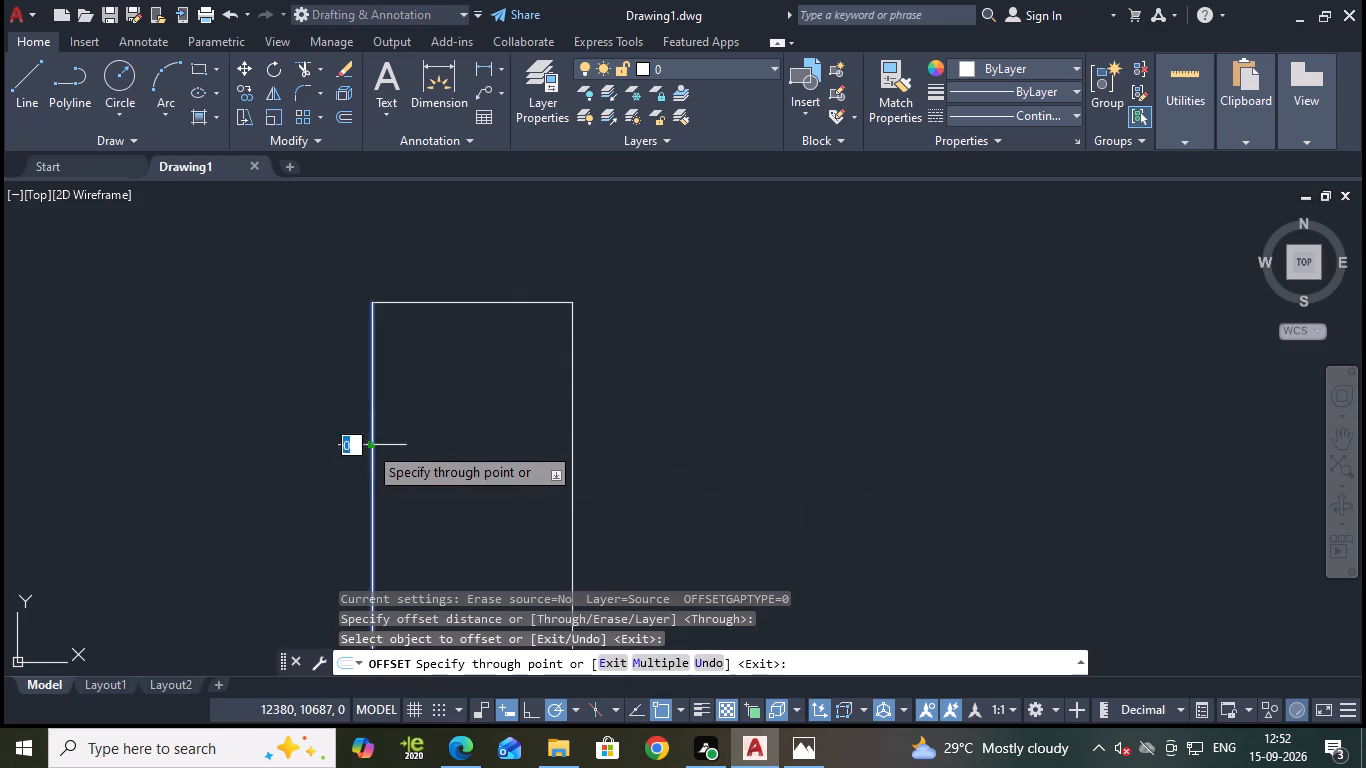
text(5.5)
key(Return)
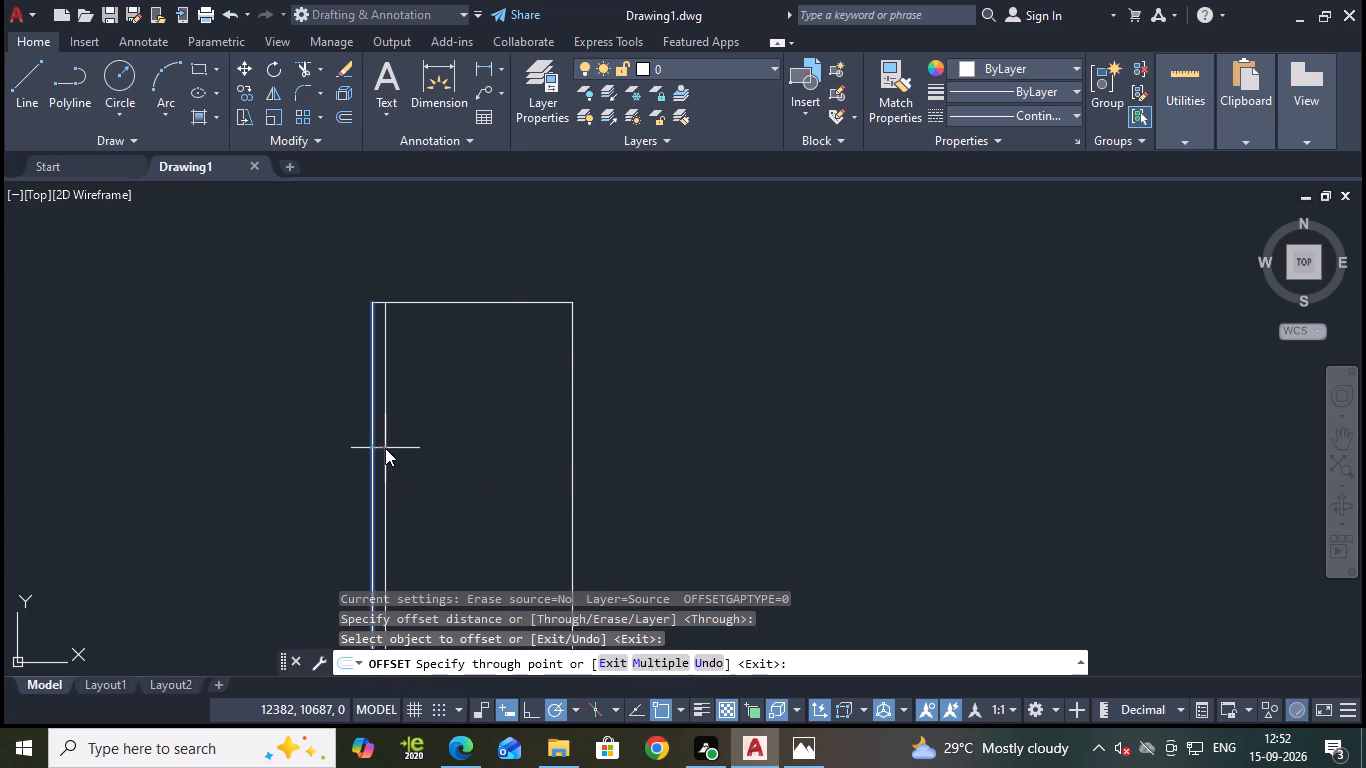
click(404, 425)
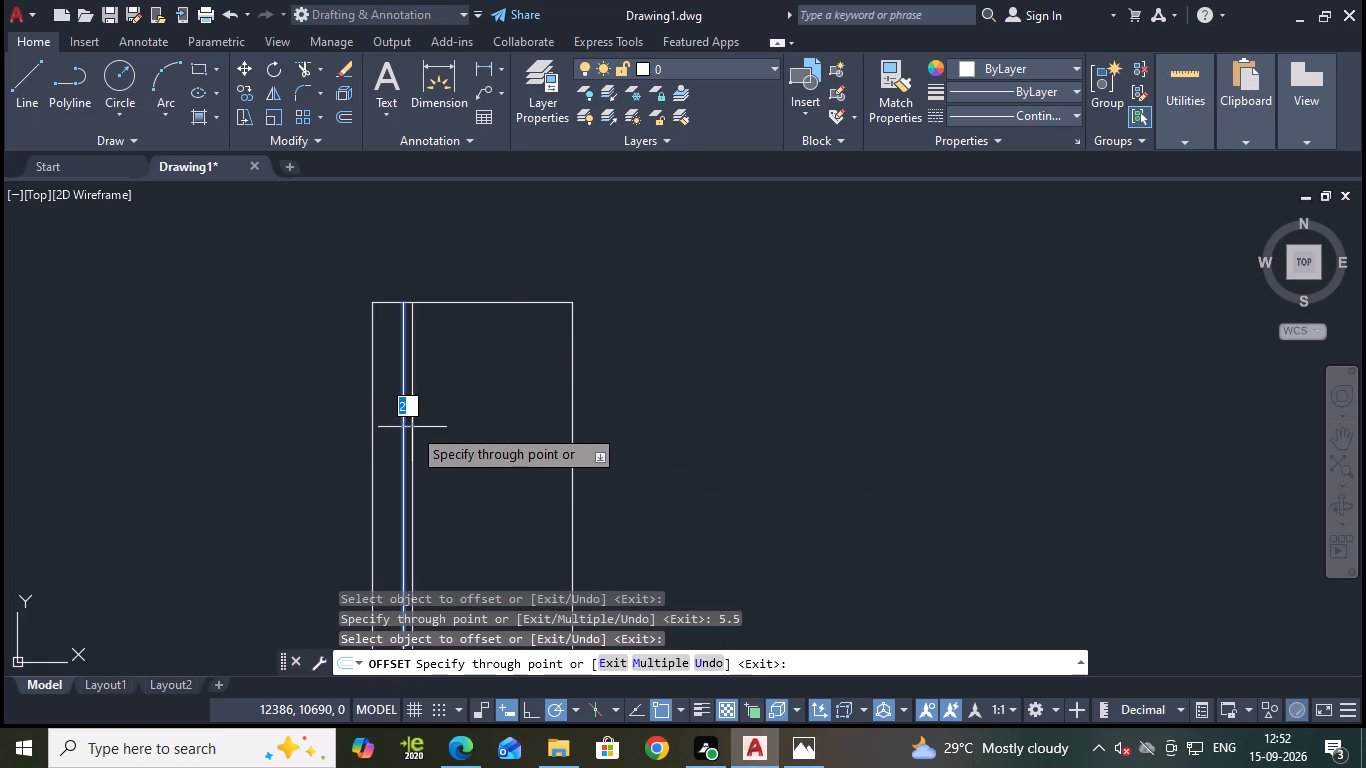
text(27.5)
key(Return)
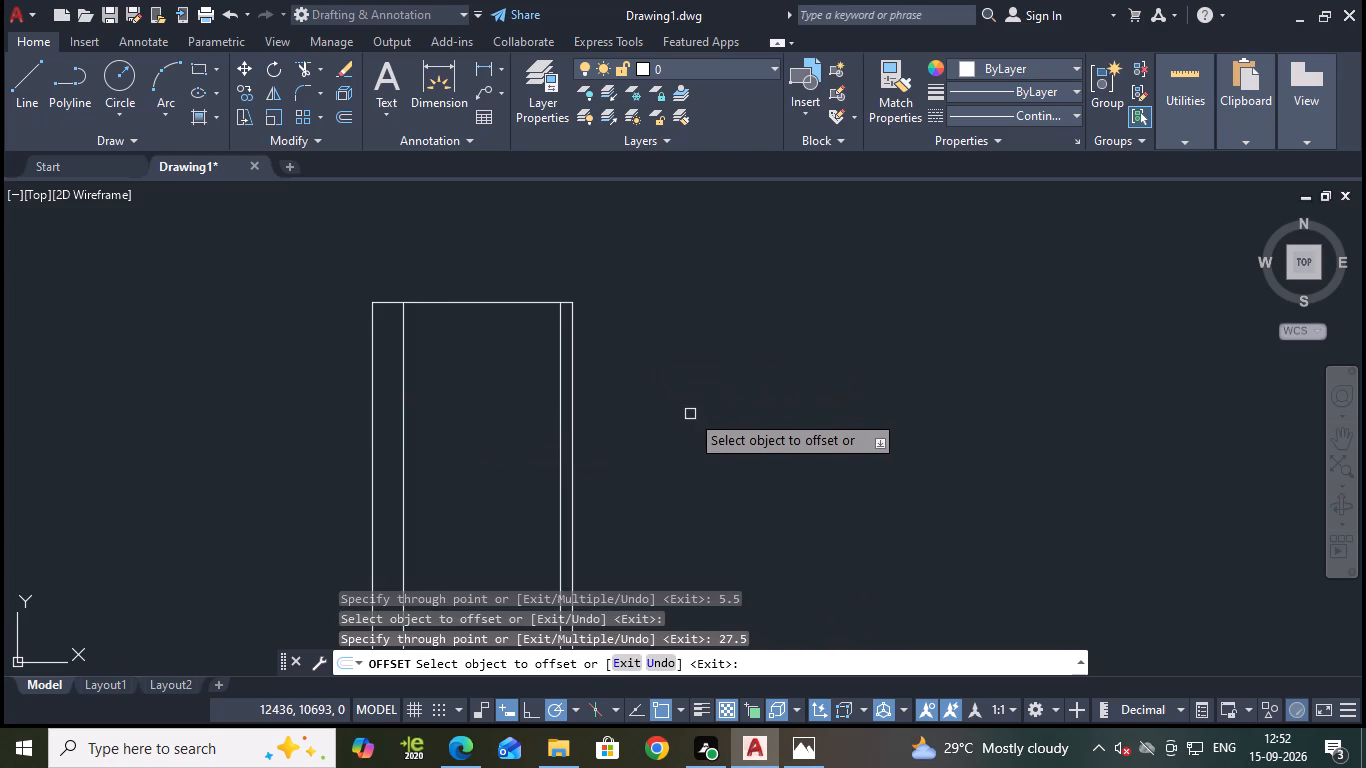
Draw horizontal projection lines about 465 units long from the top and bottom of the Ø80 circle, crossing the side view.
scroll(691, 413, down, 1)
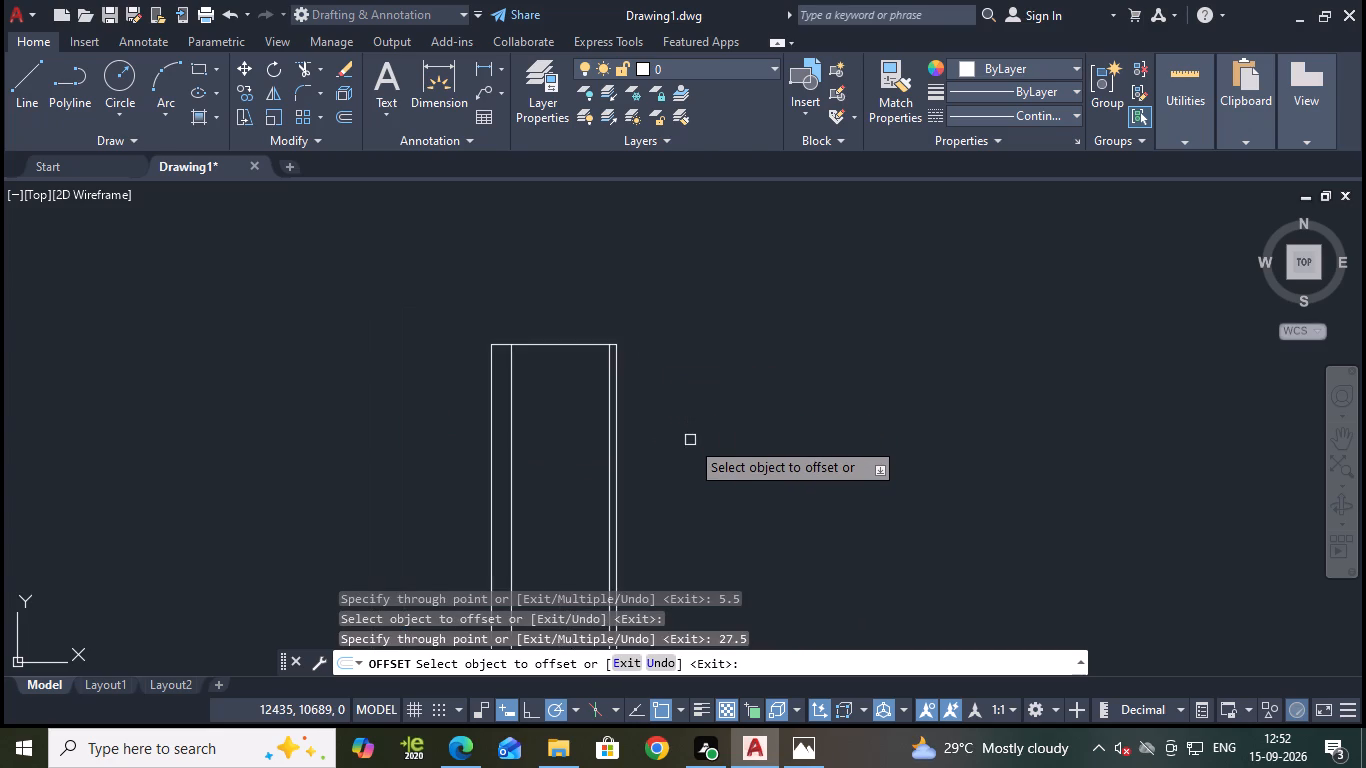
scroll(691, 447, down, 2)
middle_drag(721, 462, 711, 326)
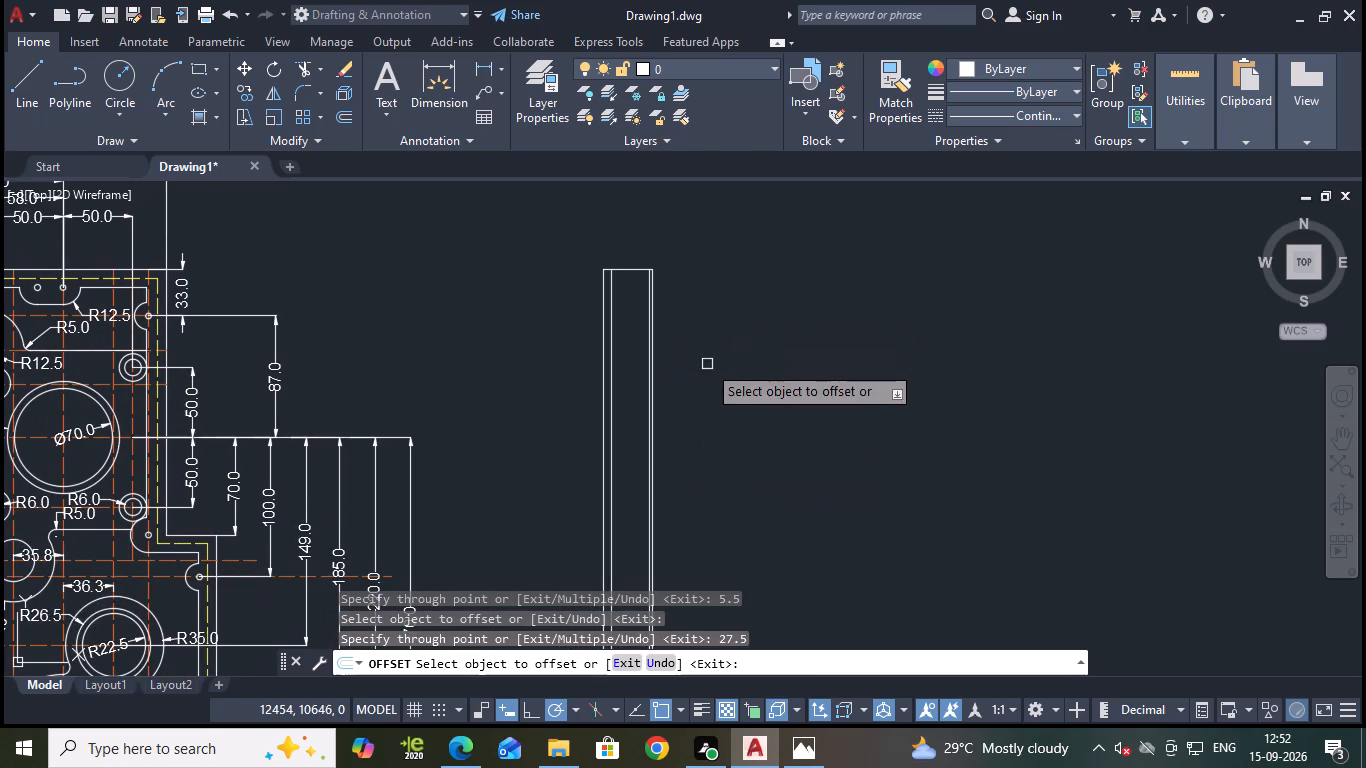
middle_drag(717, 461, 728, 282)
scroll(730, 459, down, 2)
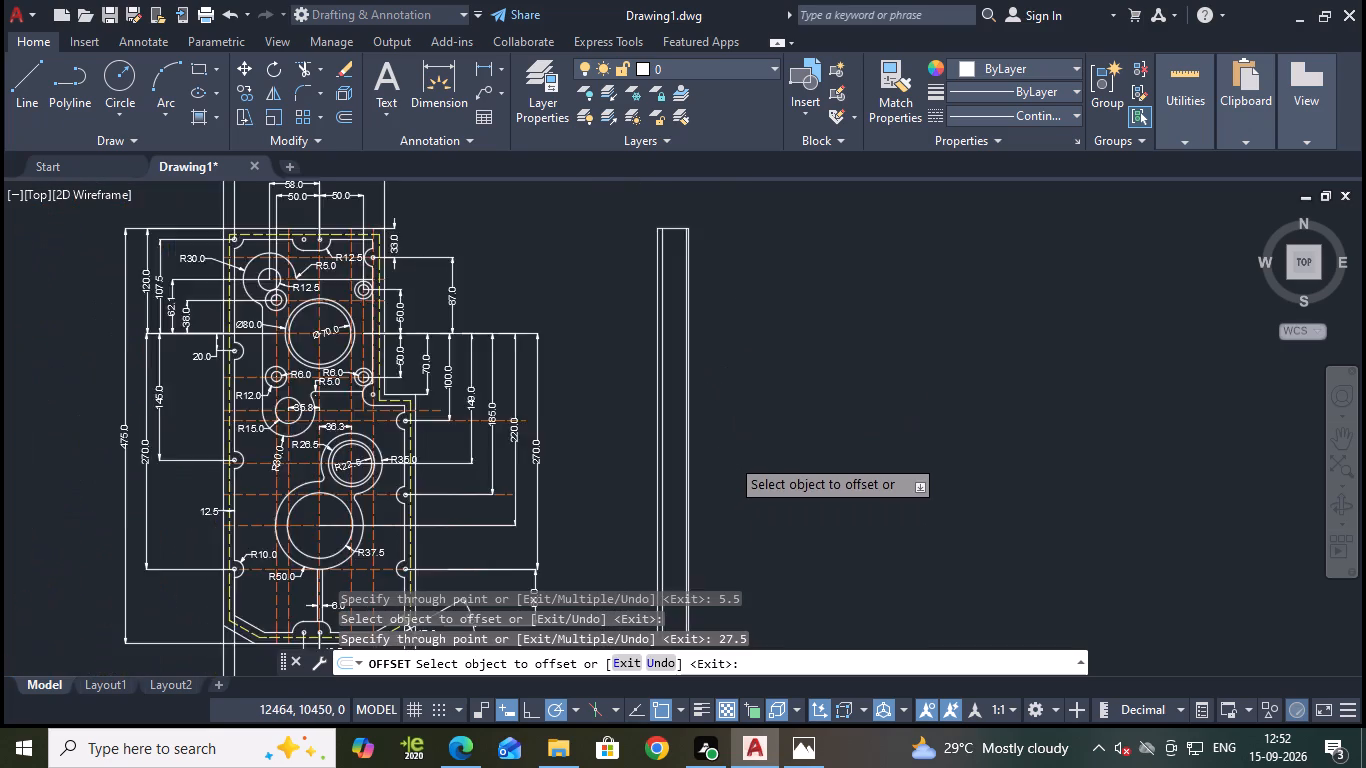
scroll(698, 394, up, 1)
scroll(777, 295, up, 2)
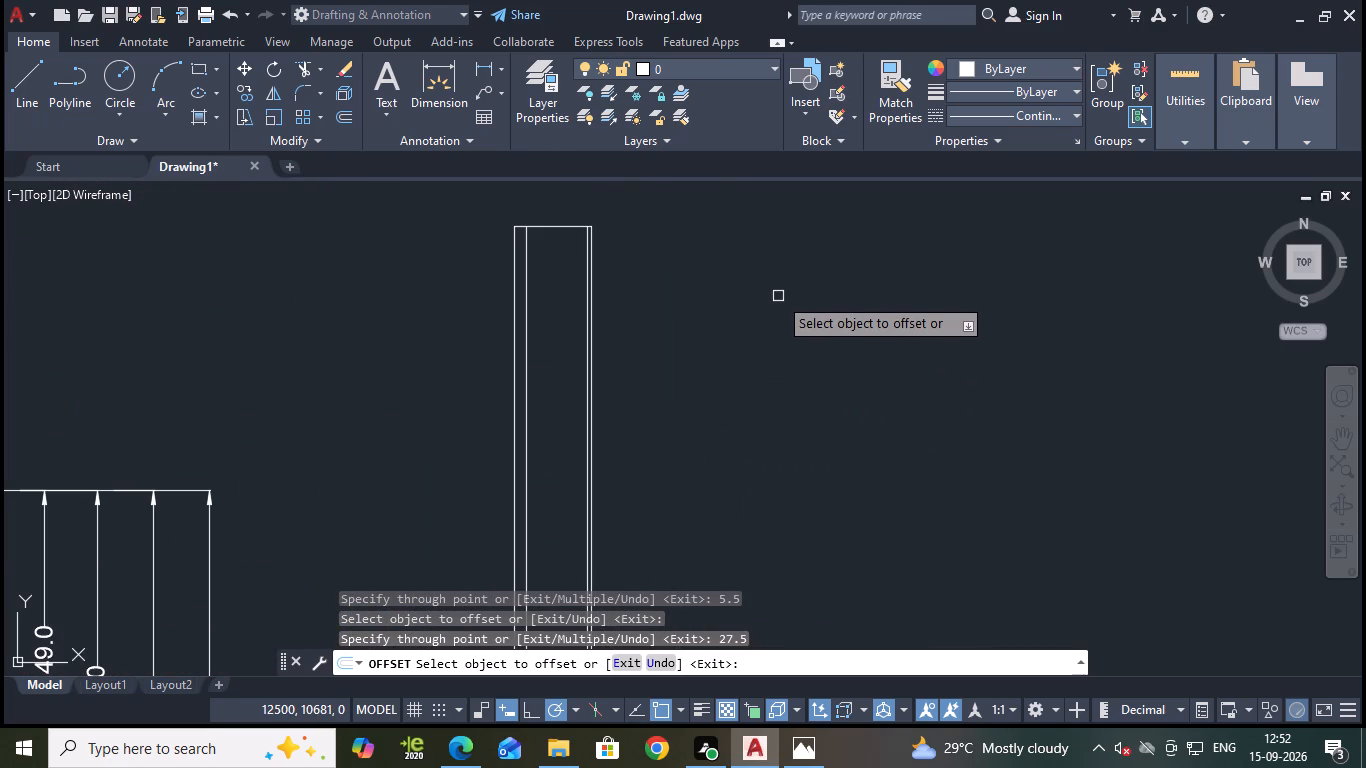
scroll(778, 299, down, 2)
scroll(552, 320, up, 2)
middle_drag(566, 314, 666, 287)
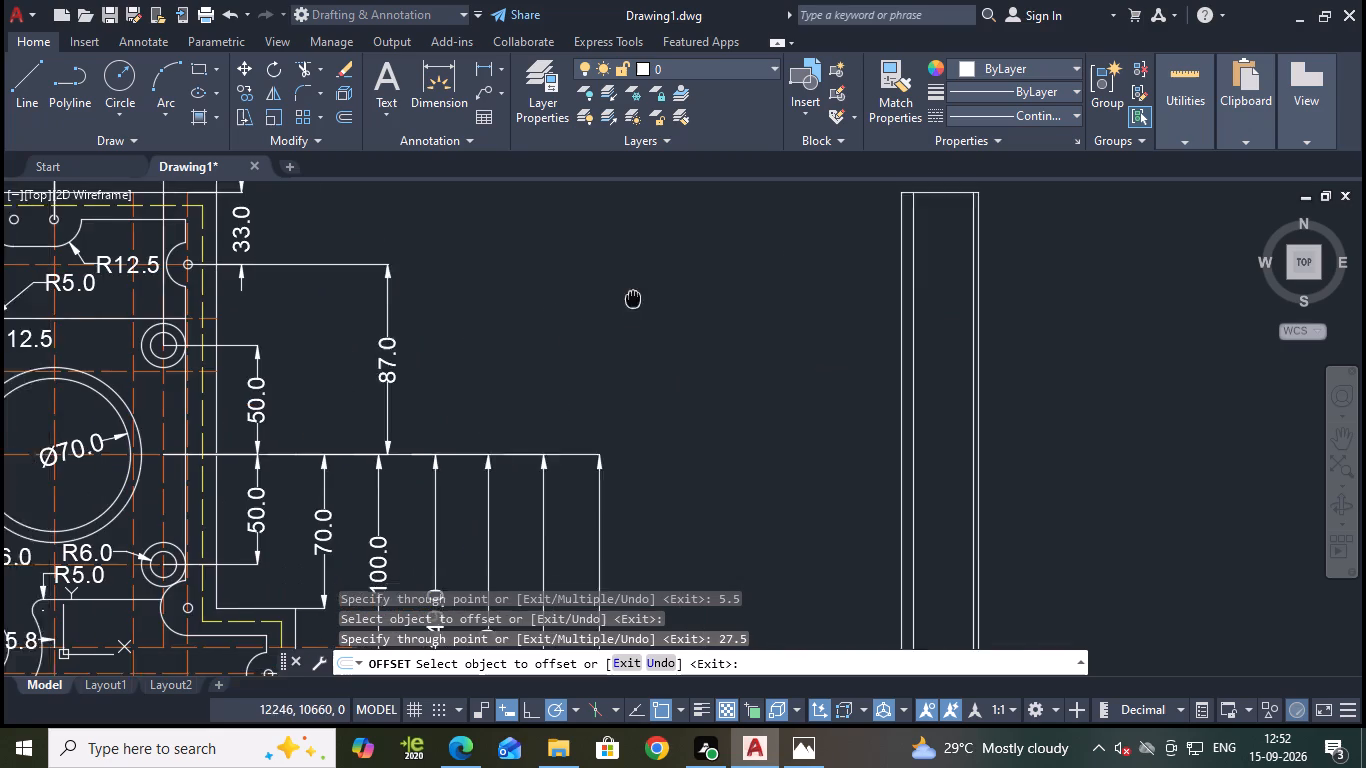
middle_drag(666, 287, 771, 267)
key(Escape)
click(19, 77)
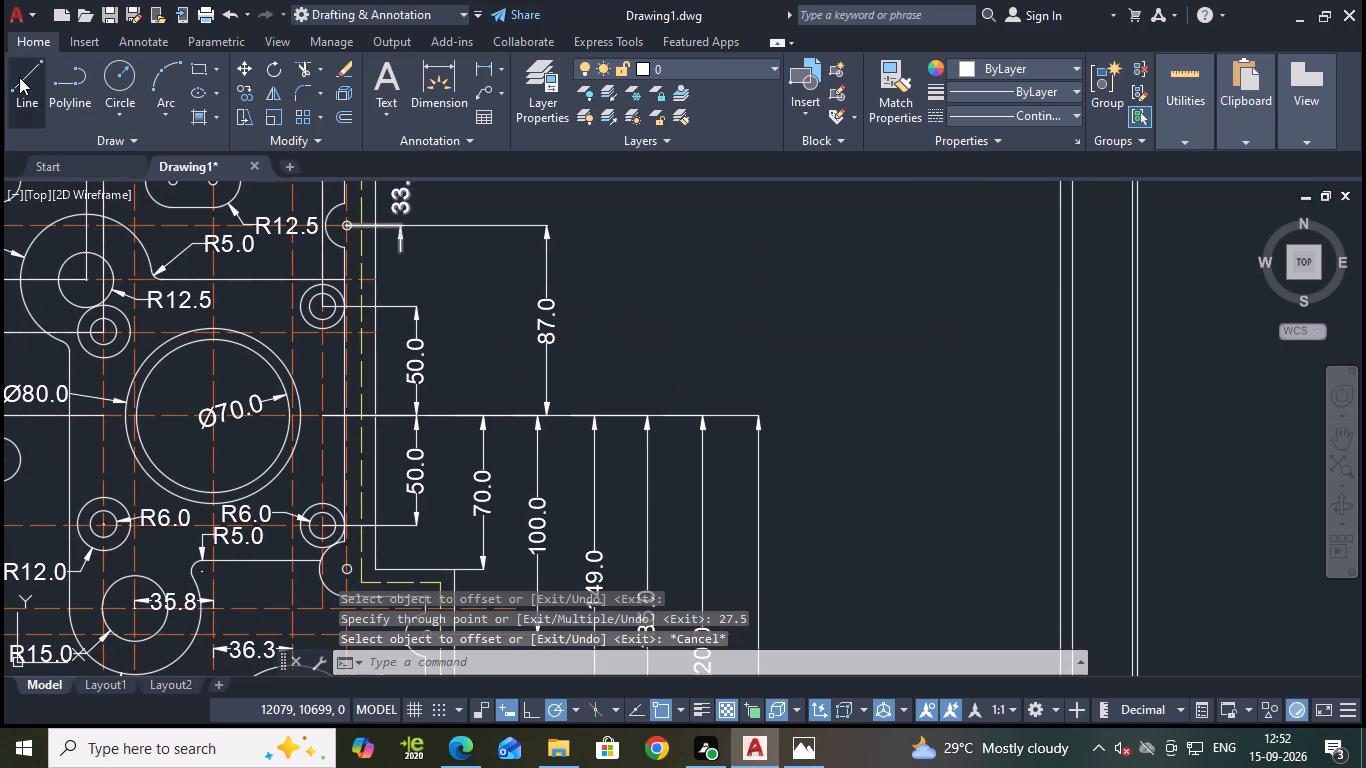
click(212, 329)
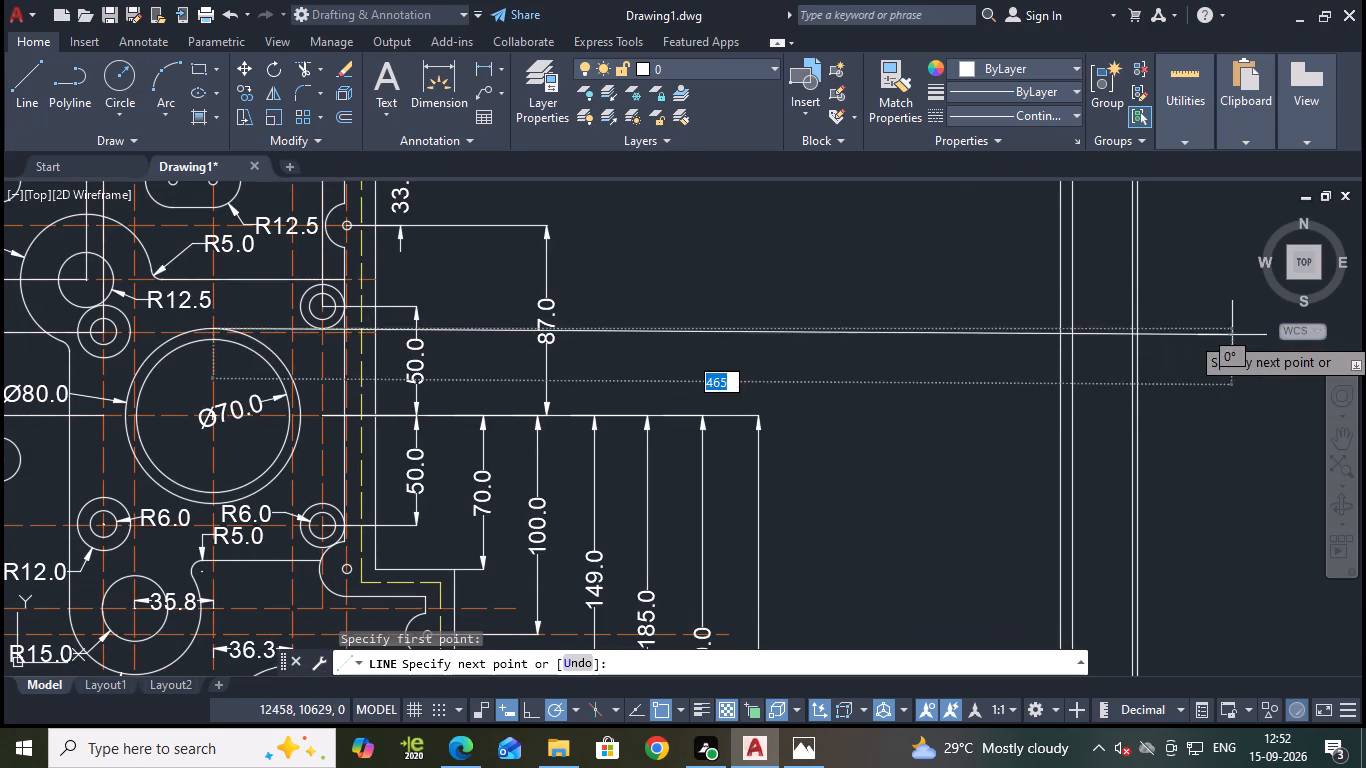
click(1233, 331)
key(Escape)
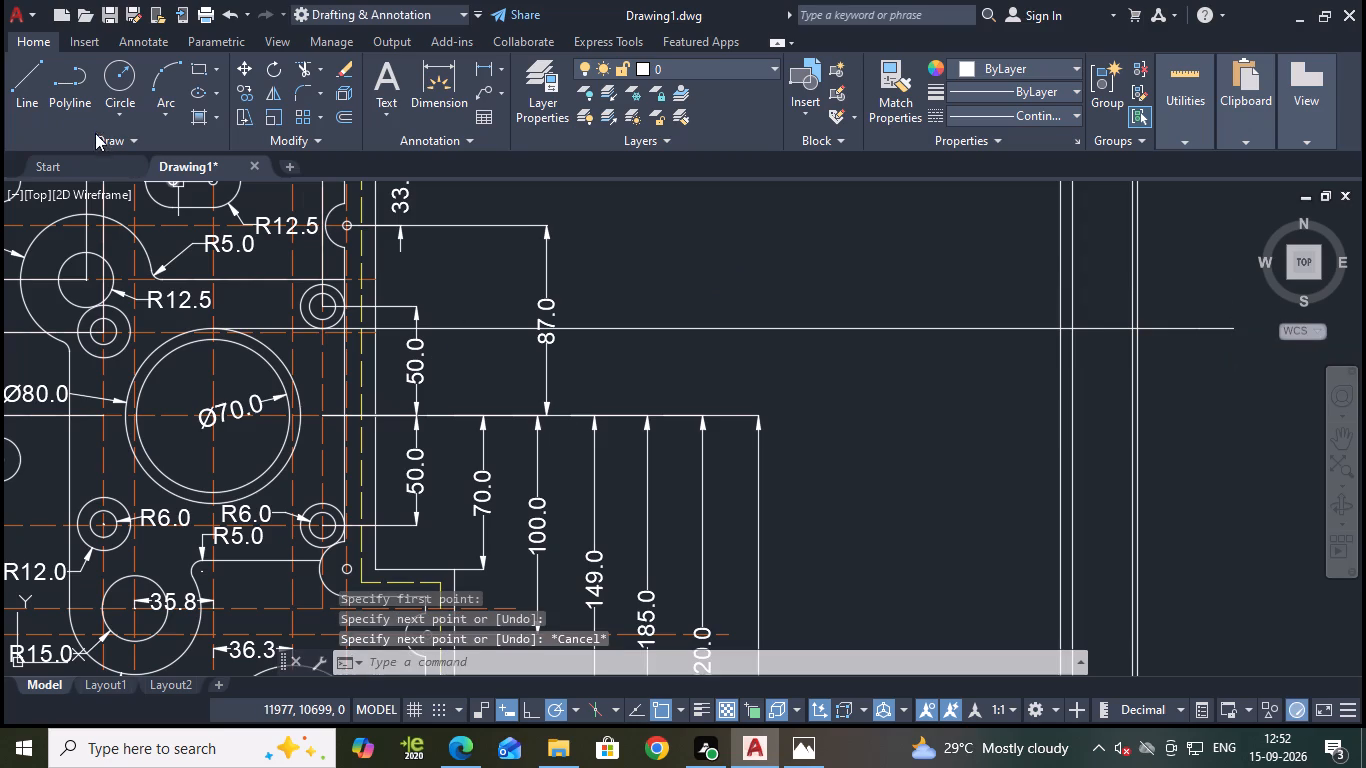
click(30, 80)
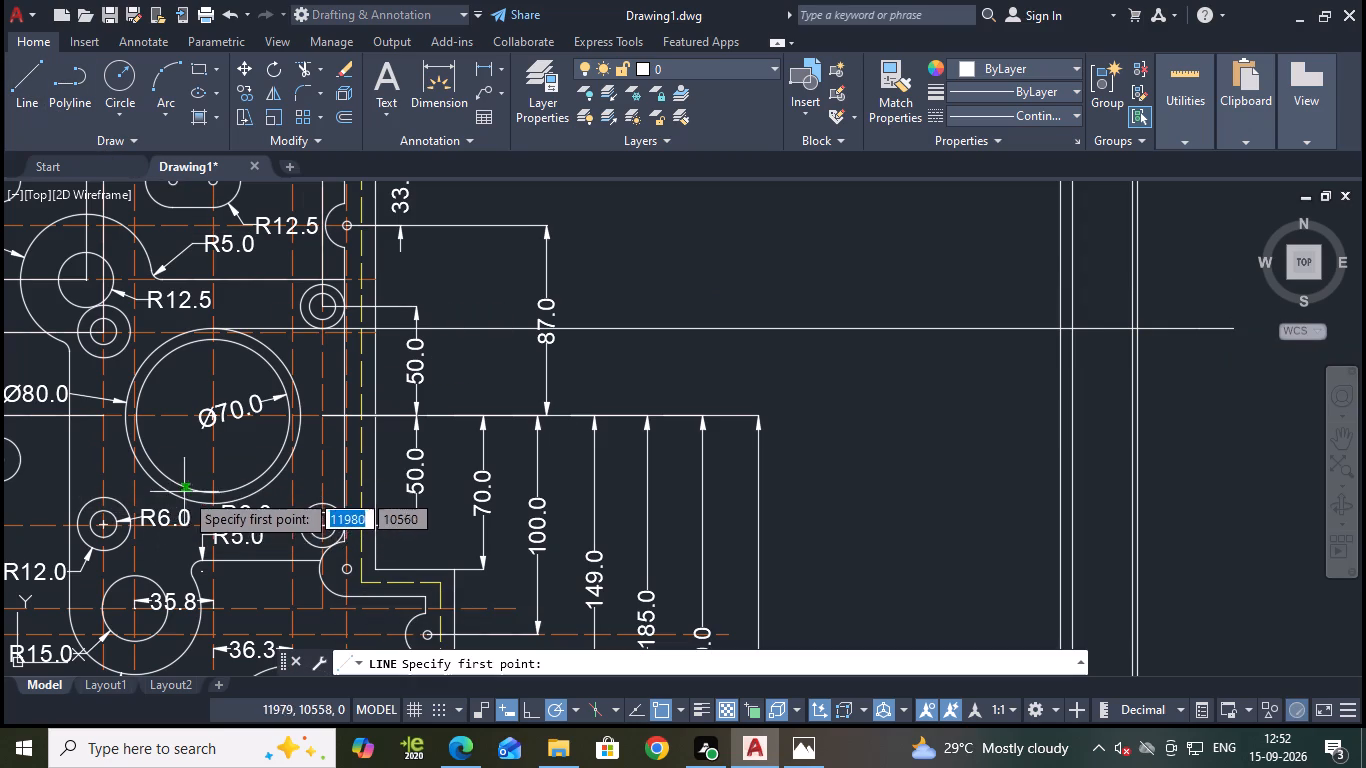
click(212, 503)
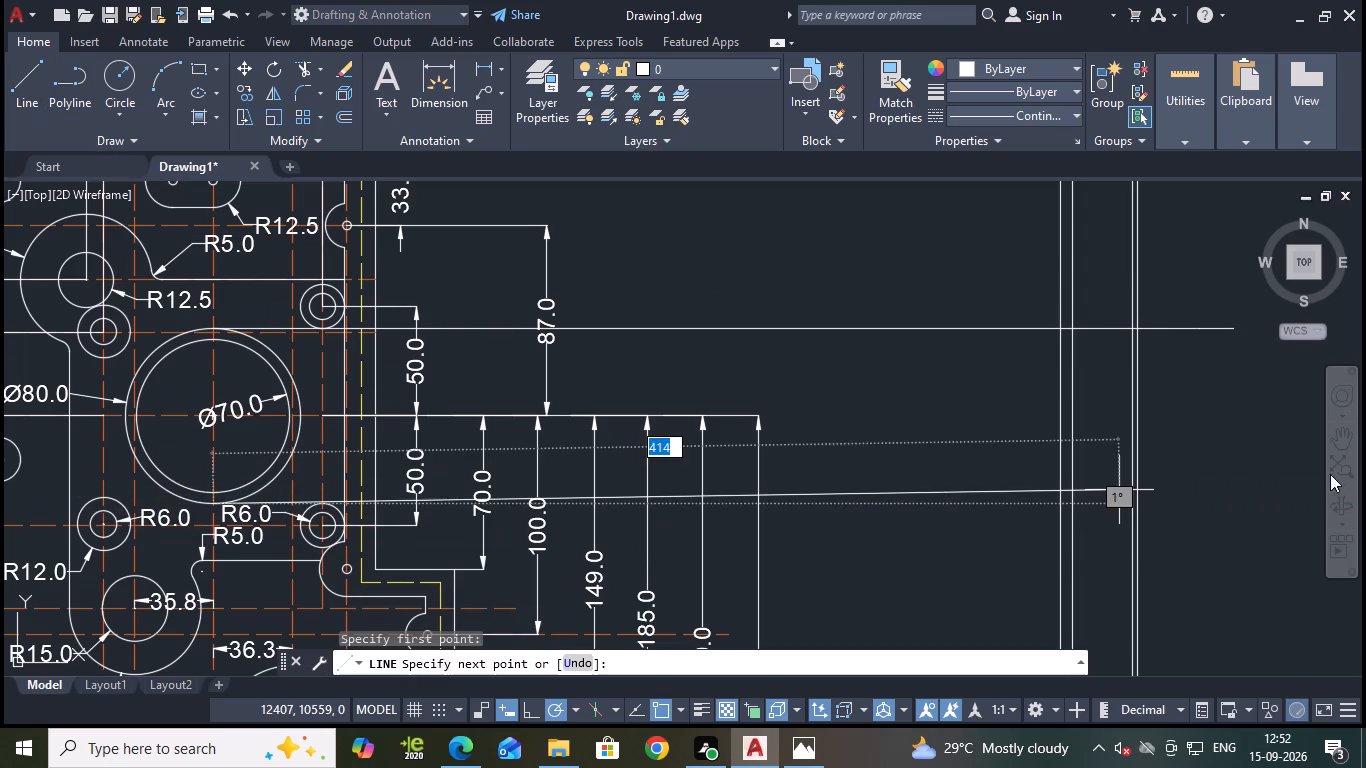
click(1230, 500)
key(Escape)
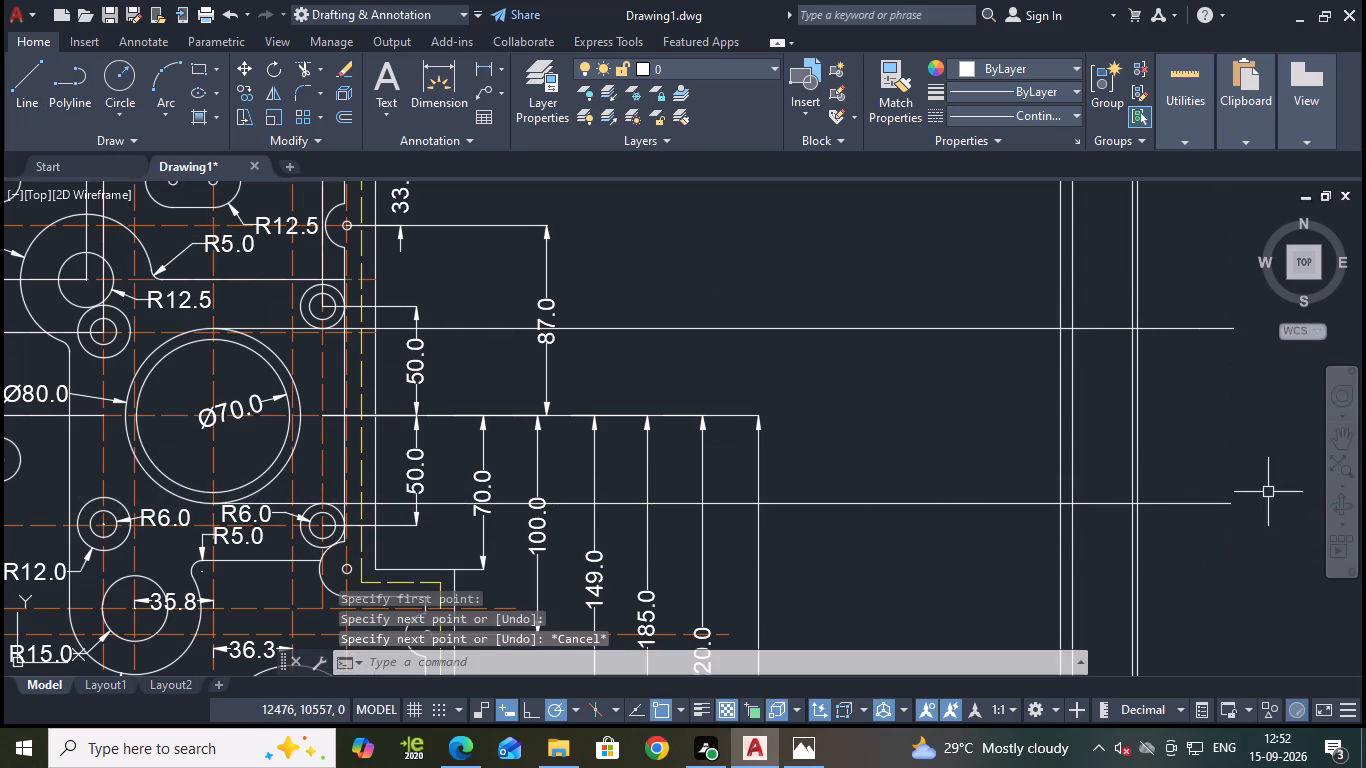
Draw horizontal projection lines about 470 units long from the top and bottom of the Ø70 circle, crossing the side view.
key(space)
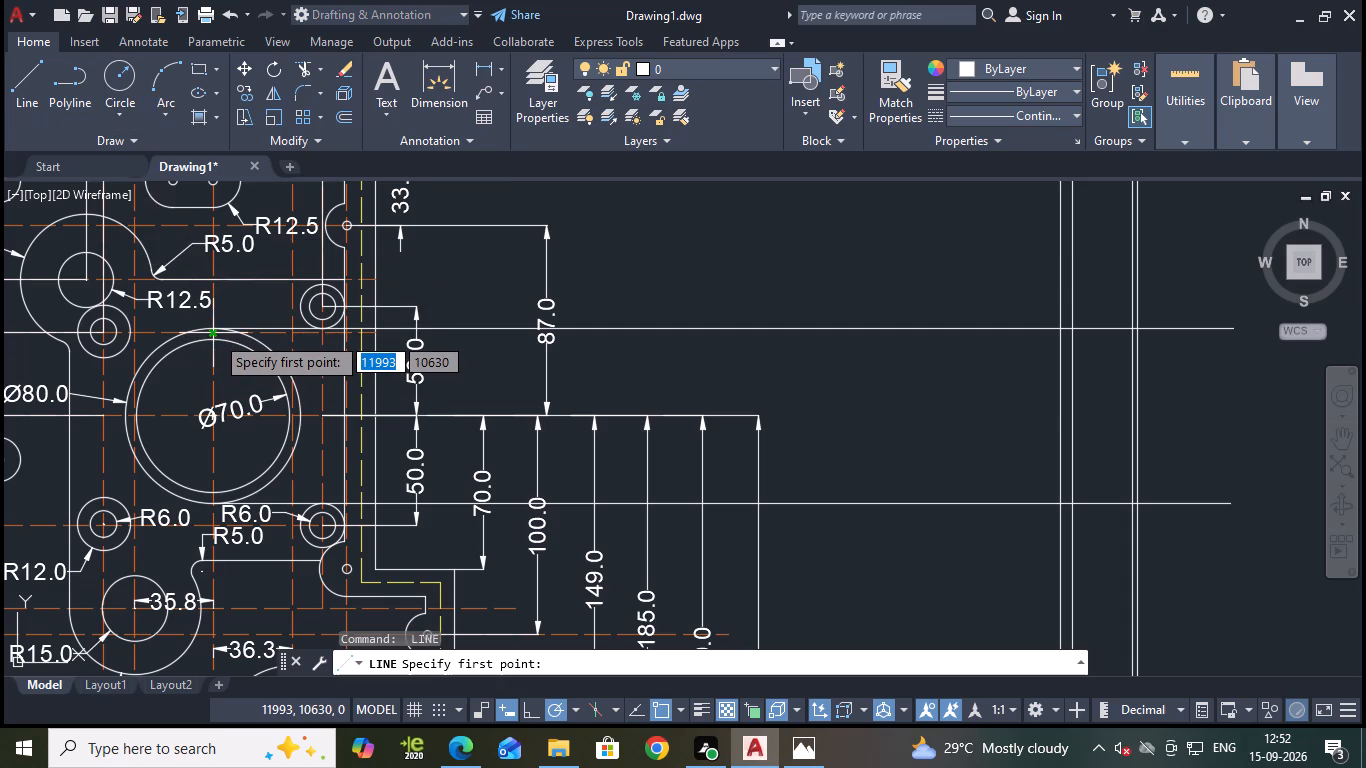
click(215, 338)
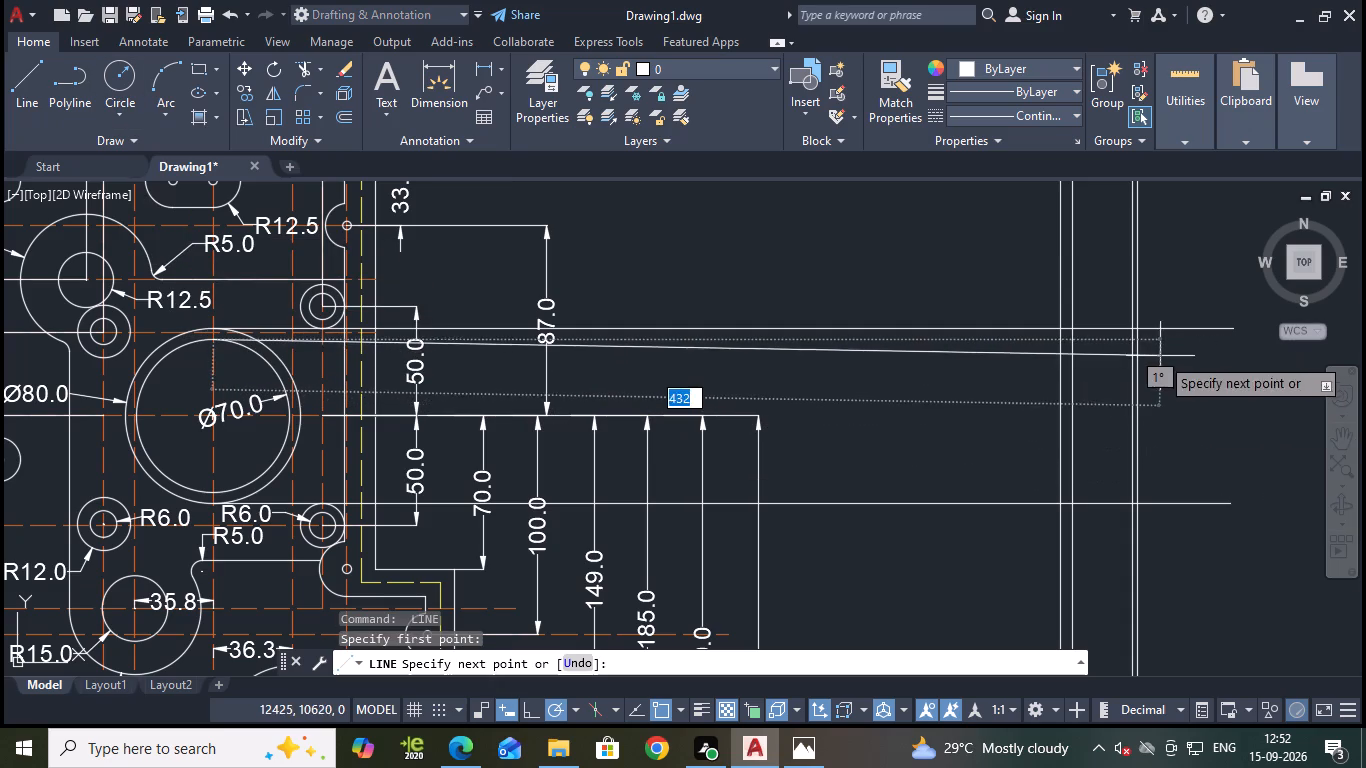
click(1248, 337)
key(space)
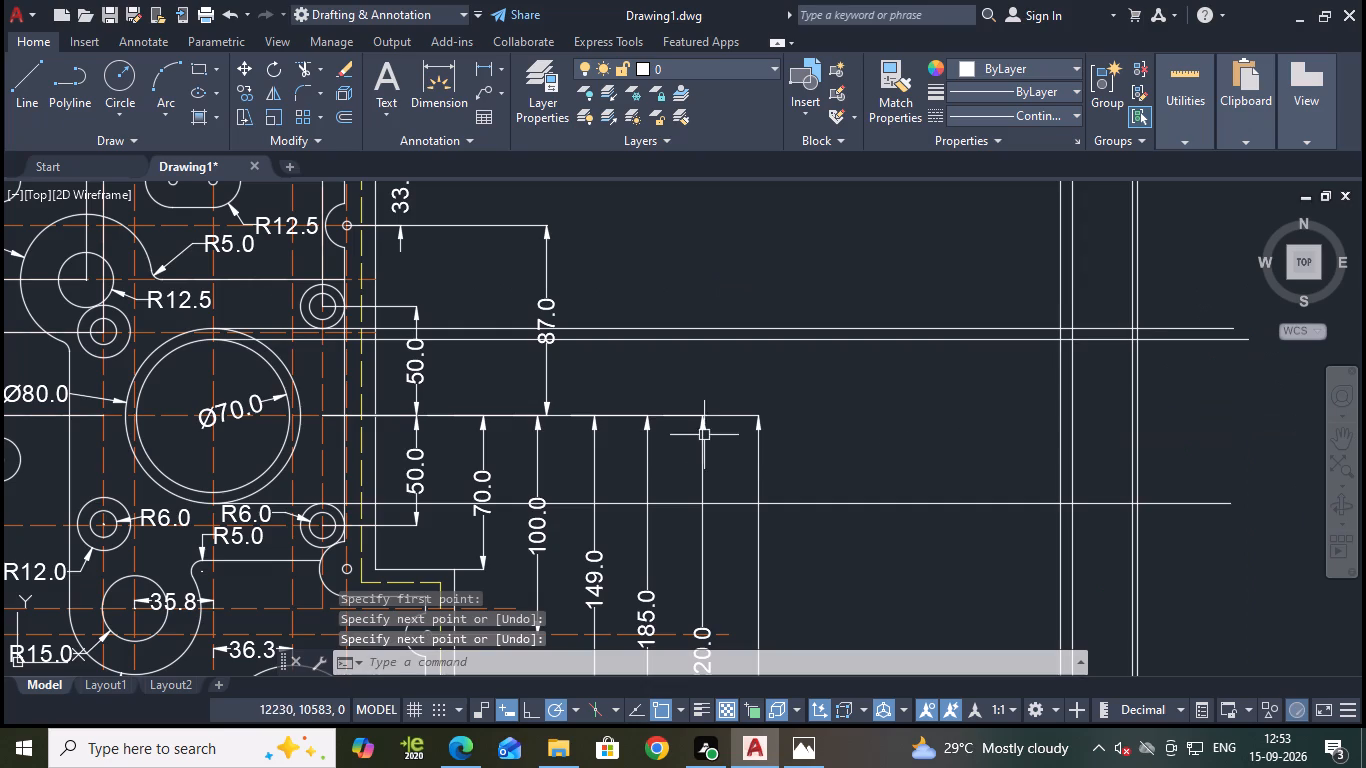
key(space)
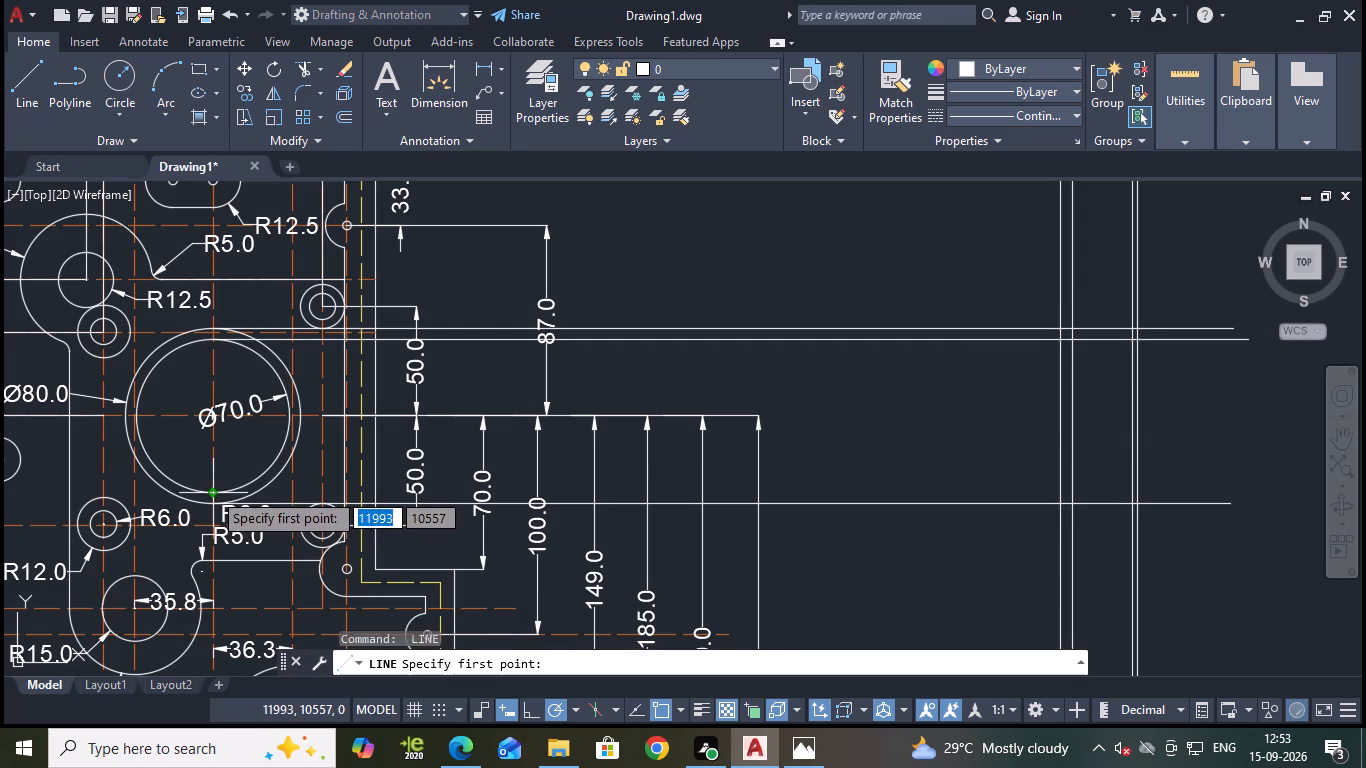
drag(212, 492, 234, 493)
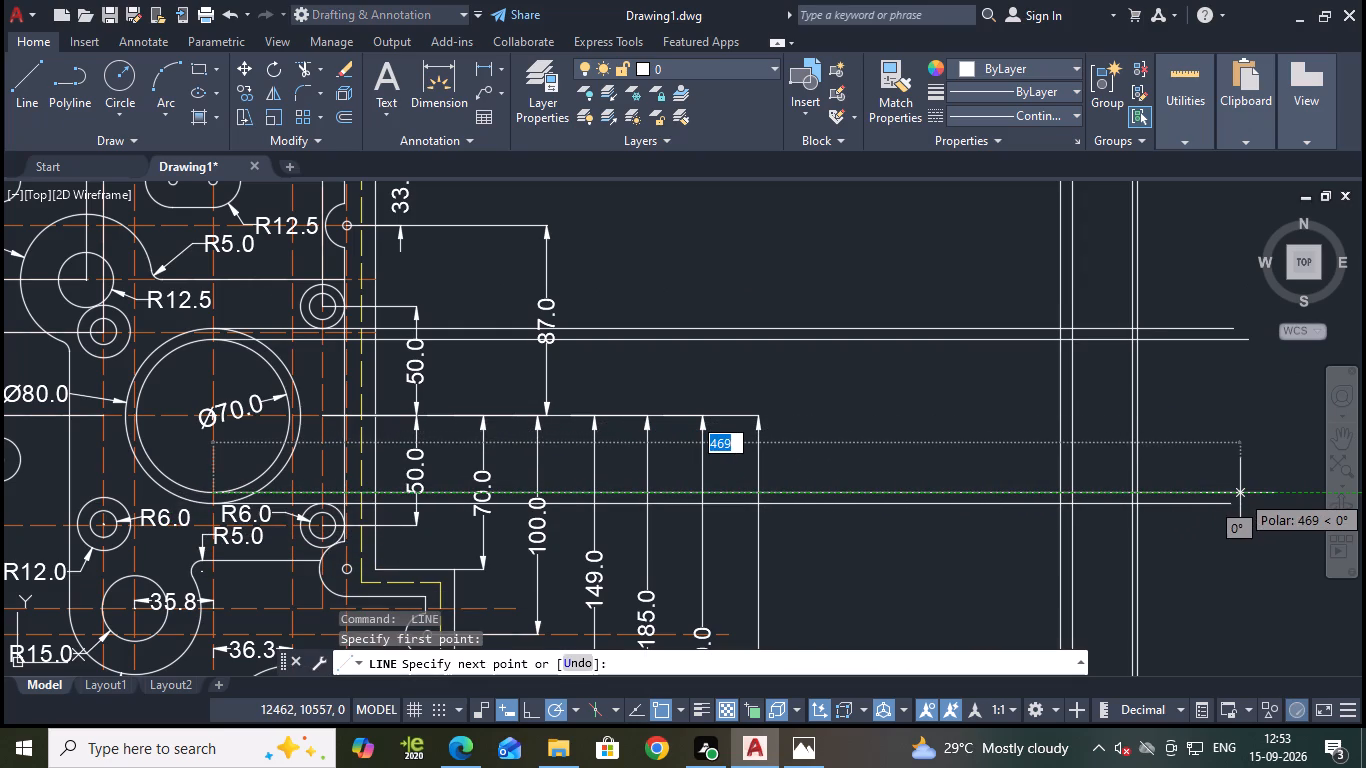
click(1240, 493)
key(Escape)
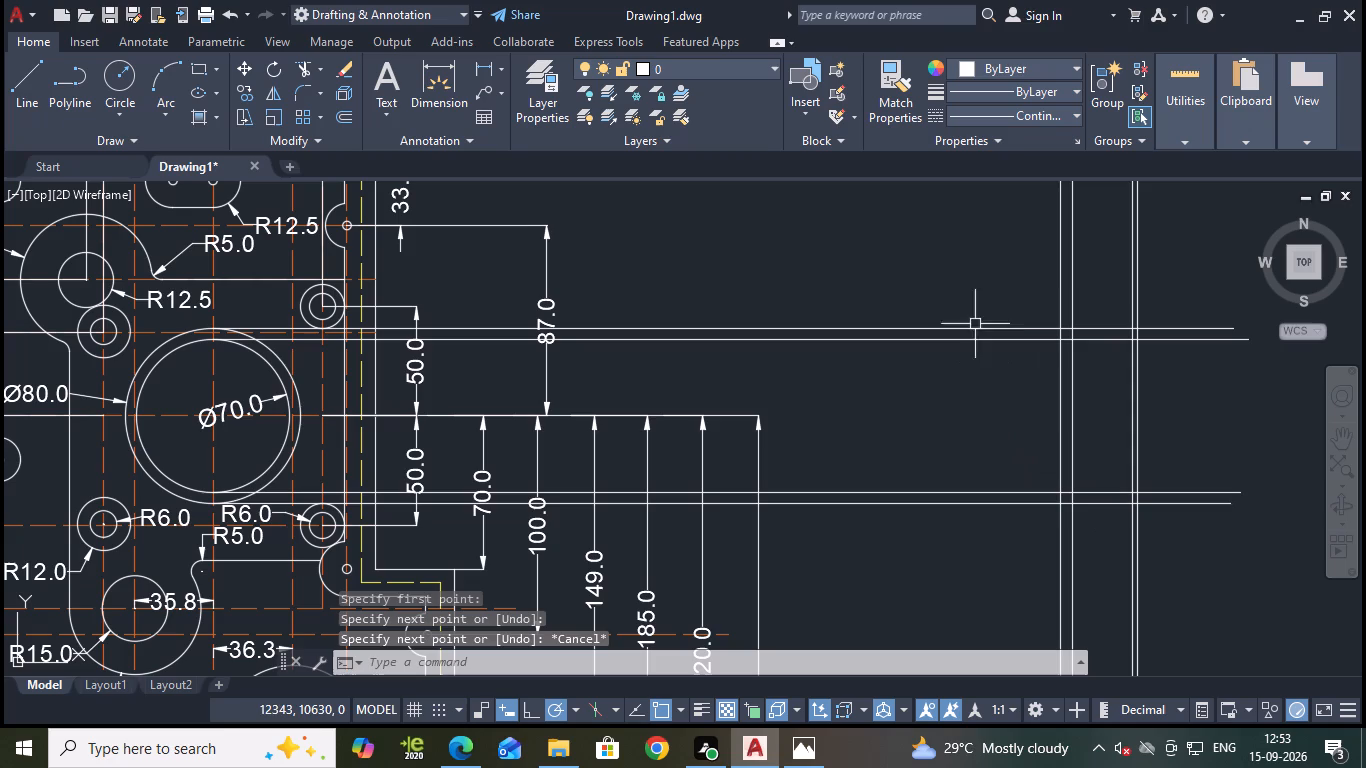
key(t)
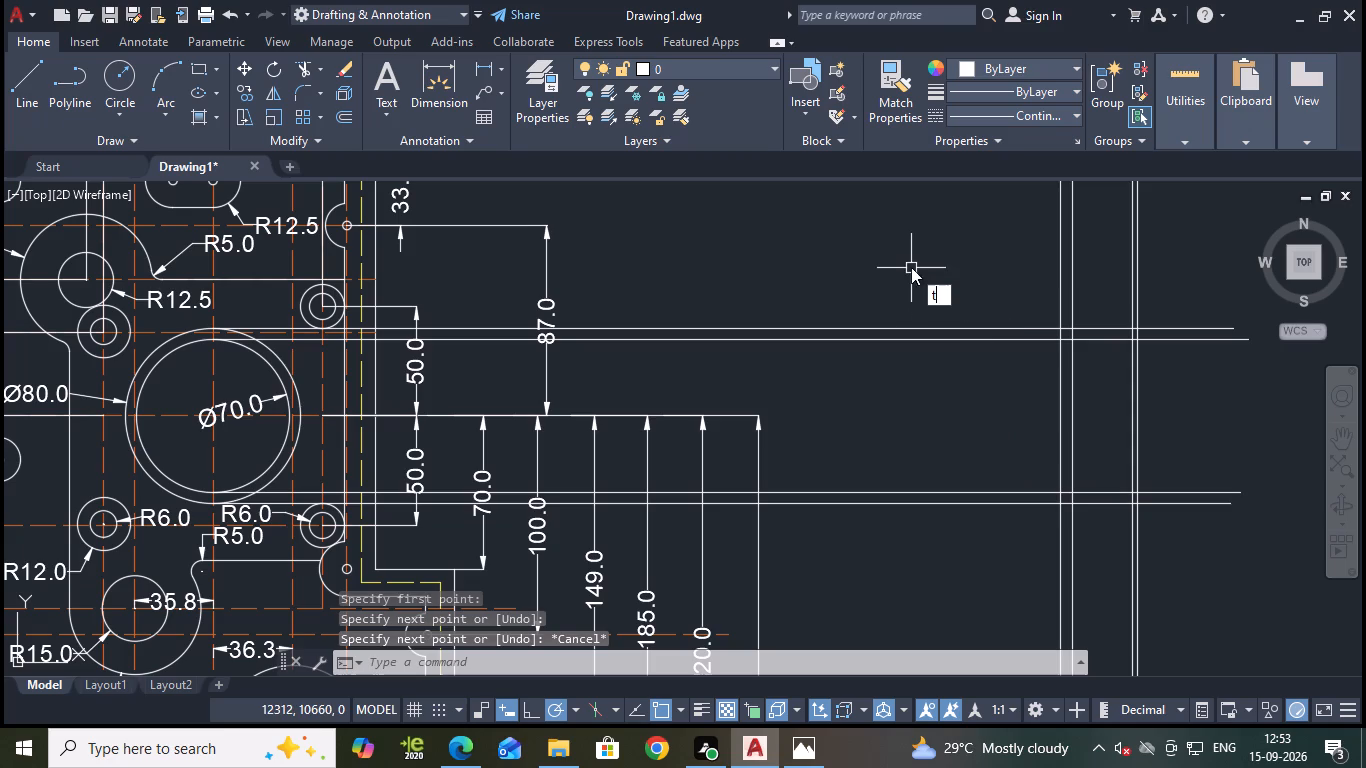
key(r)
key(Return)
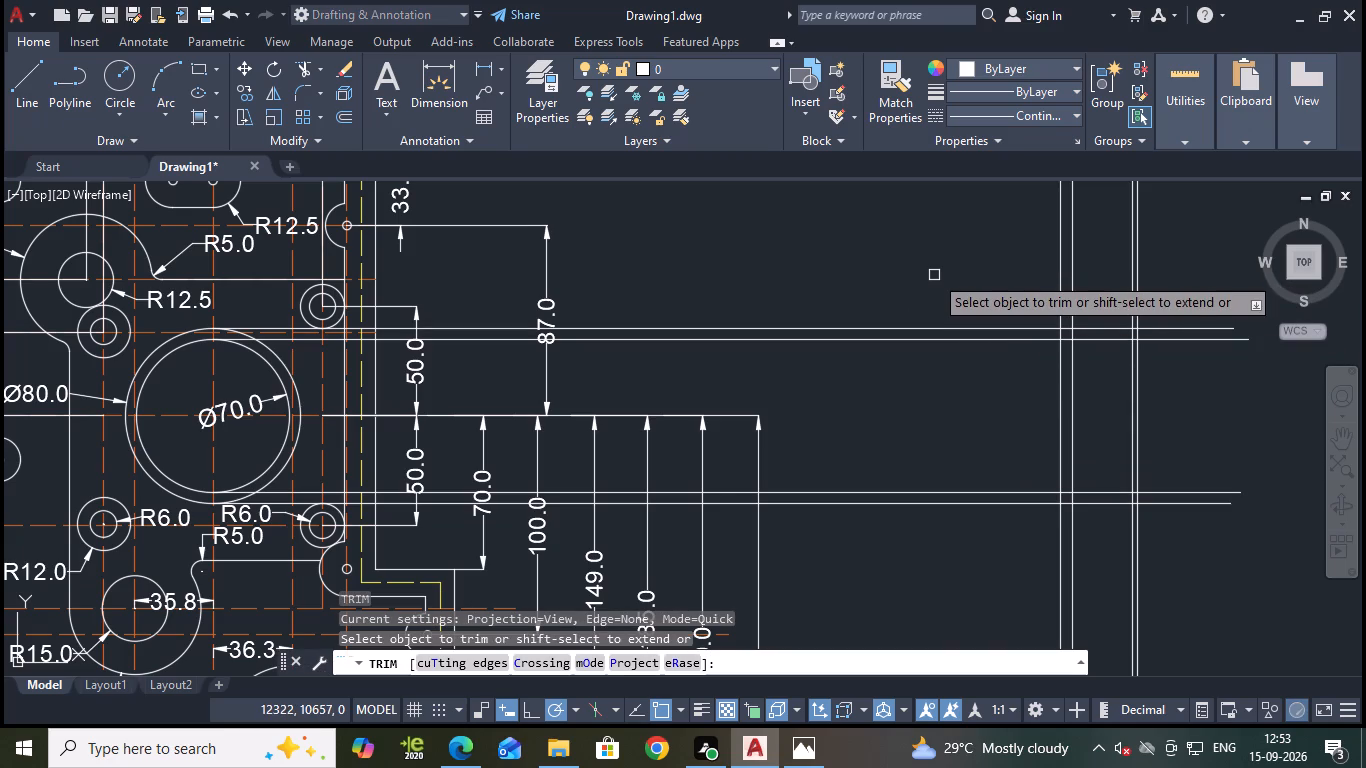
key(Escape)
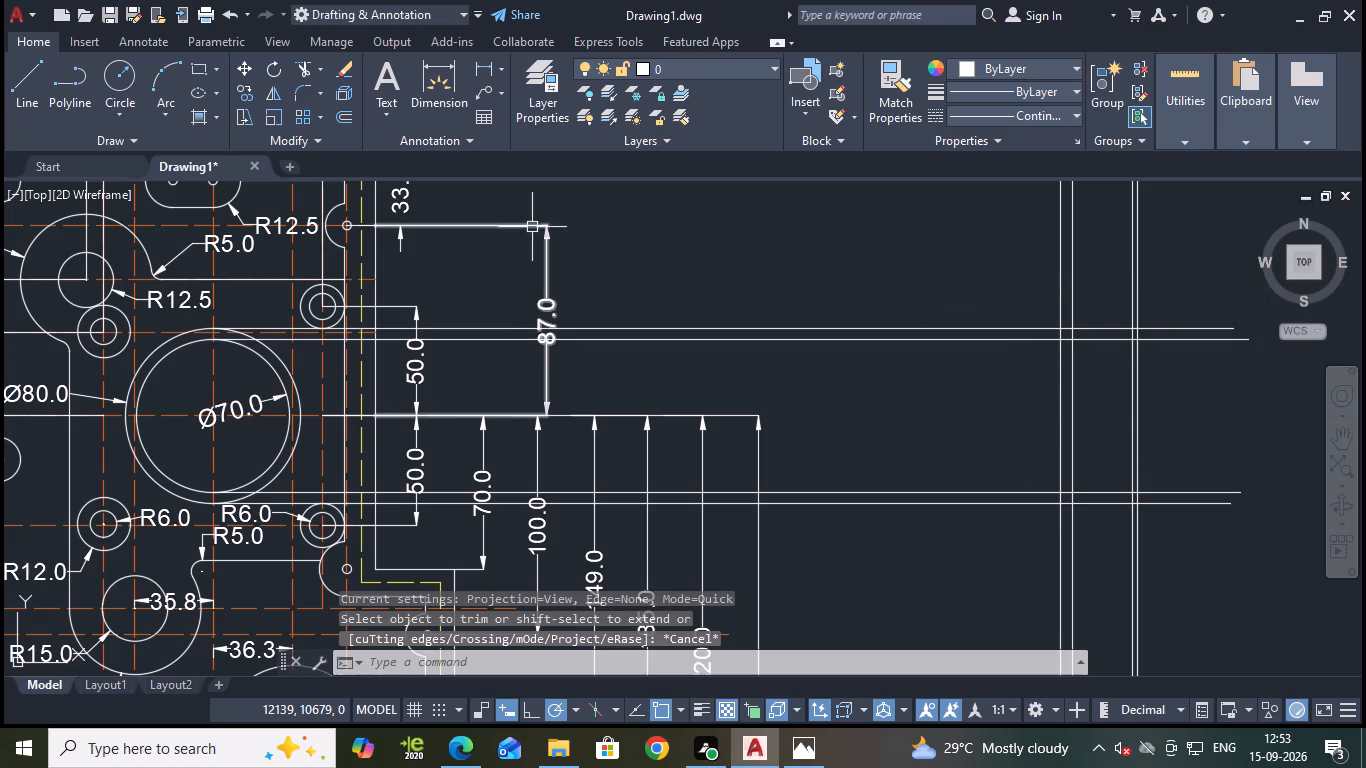
Draw a vertical cutting line about 130 units long across the four projection lines, between the front view's dimensions and the side view.
click(33, 86)
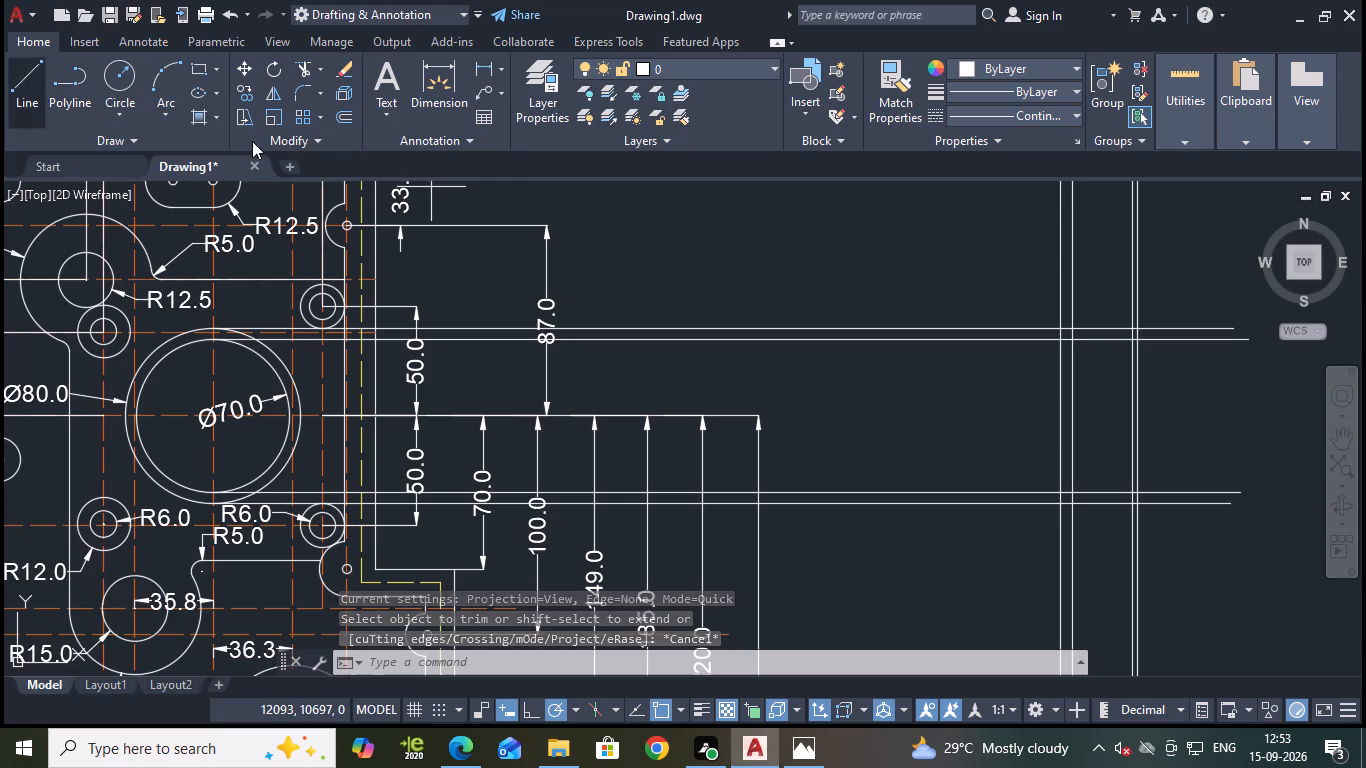
click(855, 289)
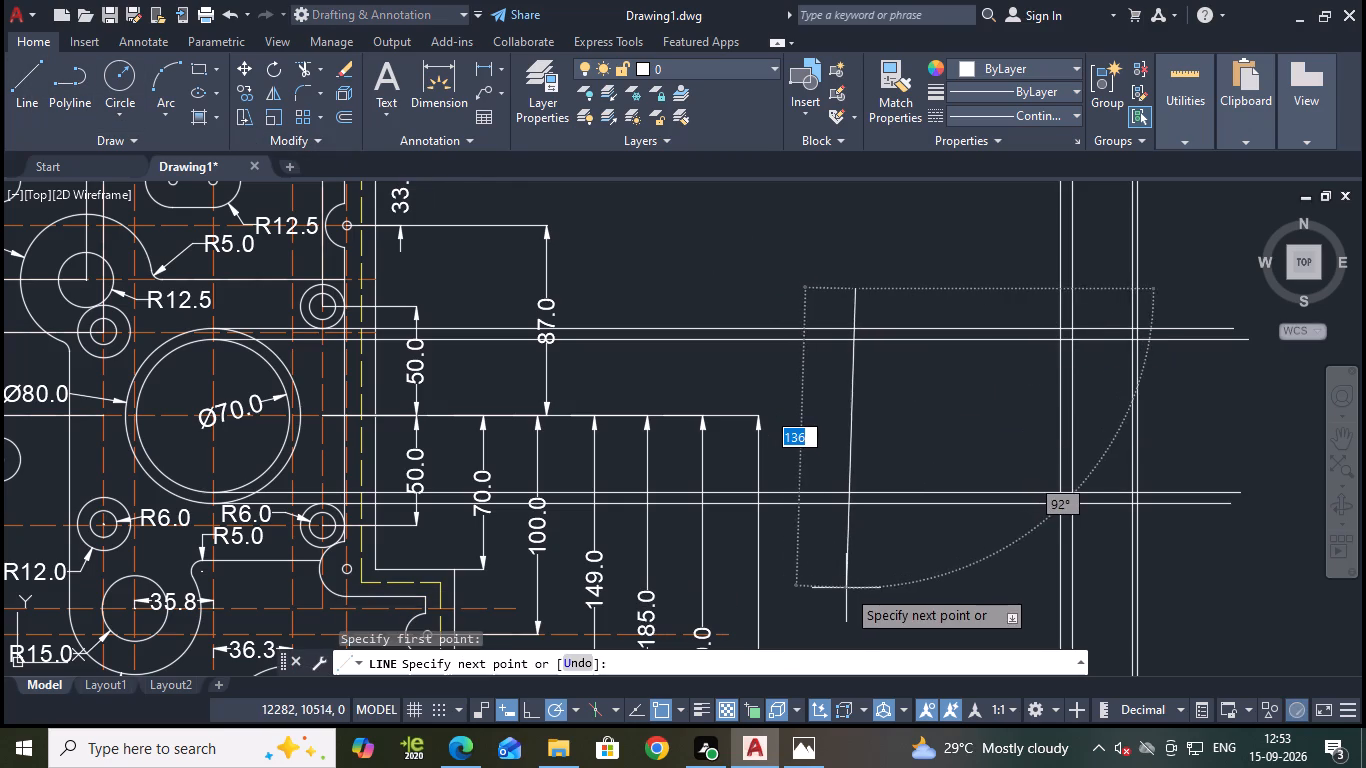
click(852, 573)
key(Escape)
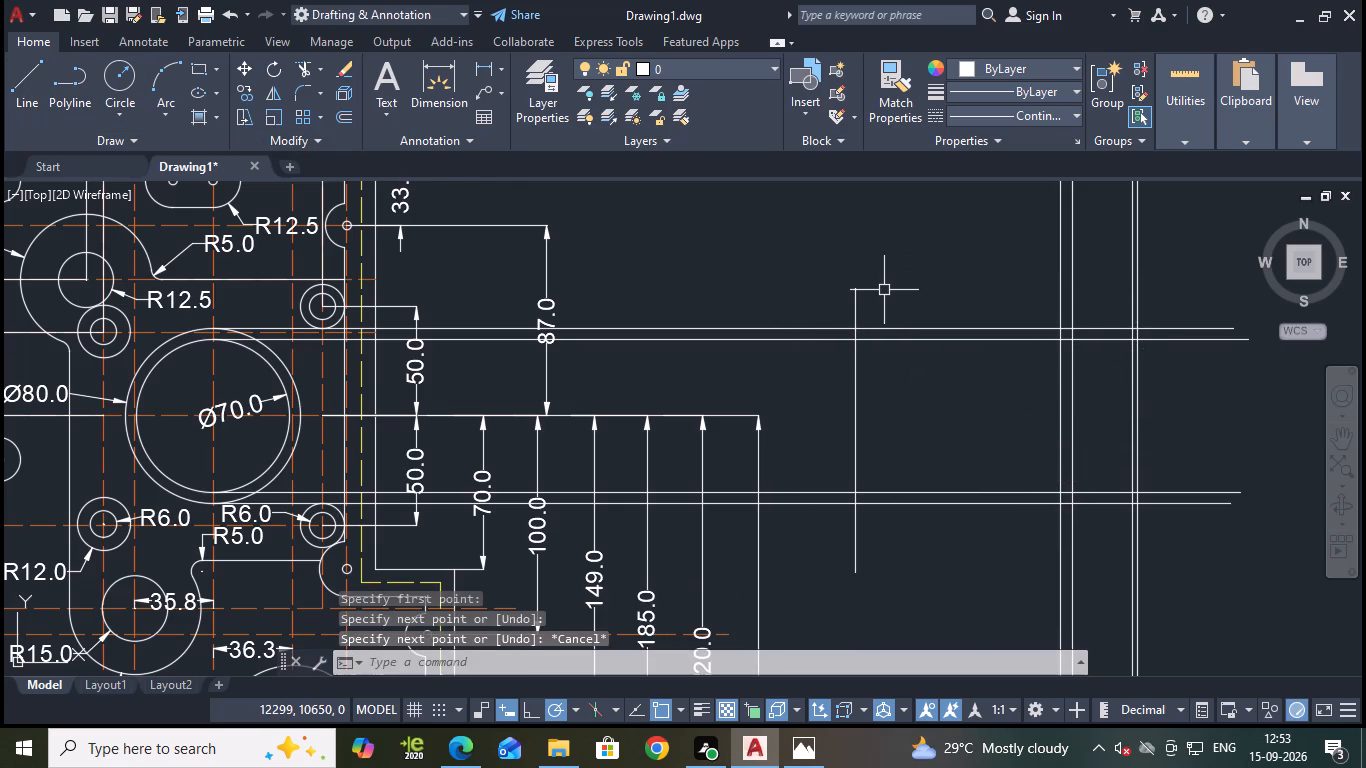
Trim away the four projection lines between the vertical cutting line and the side view's left edge.
key(t)
key(r)
key(Return)
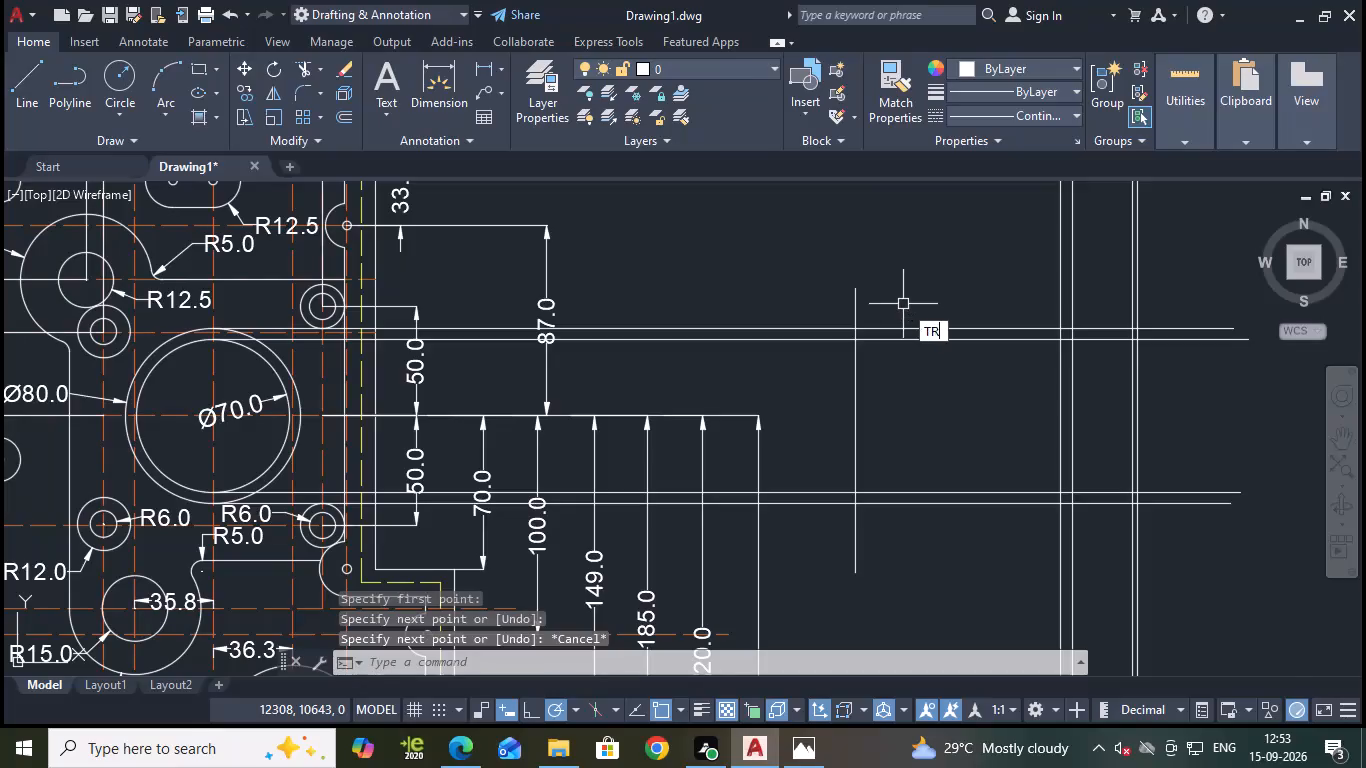
click(902, 330)
drag(916, 290, 920, 337)
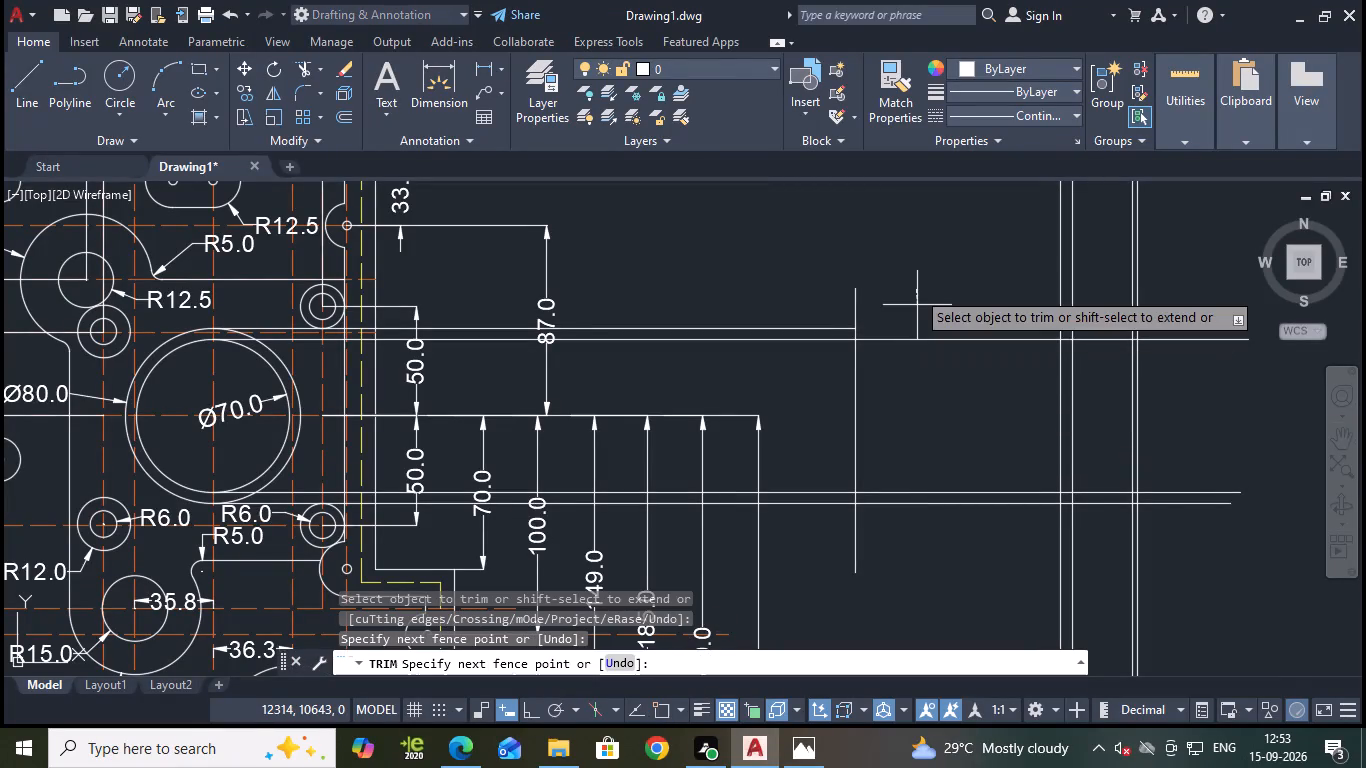
drag(920, 337, 925, 541)
click(926, 542)
key(Escape)
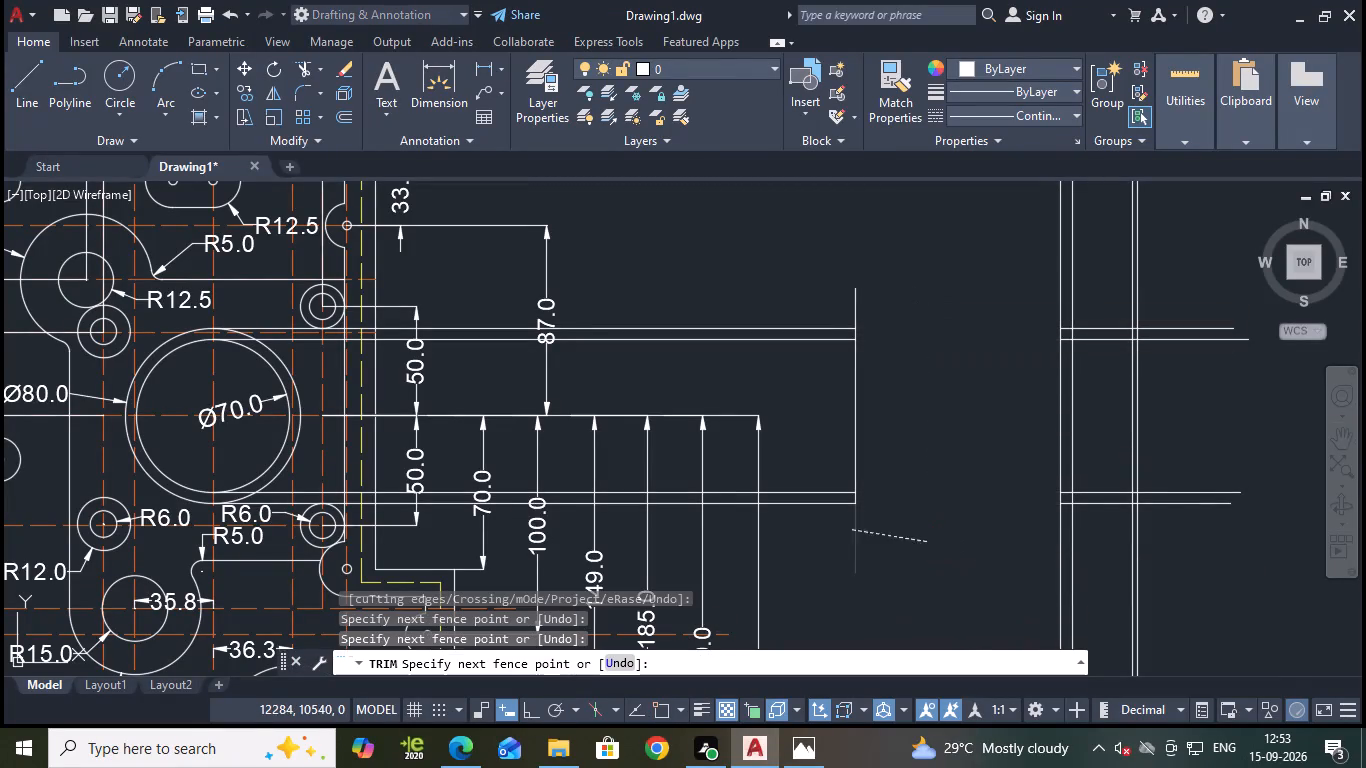
Erase the four leftover projection lines beside the front view together with the vertical cutting line.
click(808, 505)
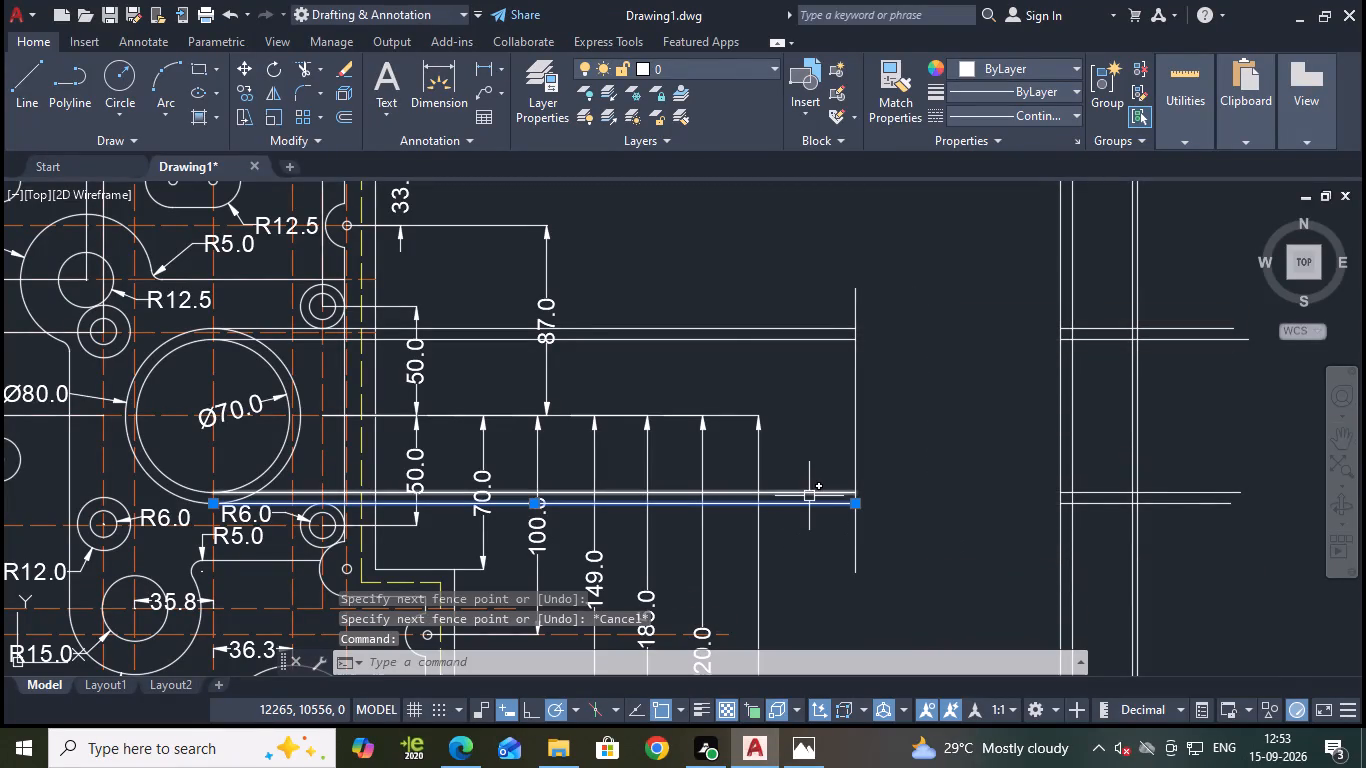
click(809, 496)
click(770, 343)
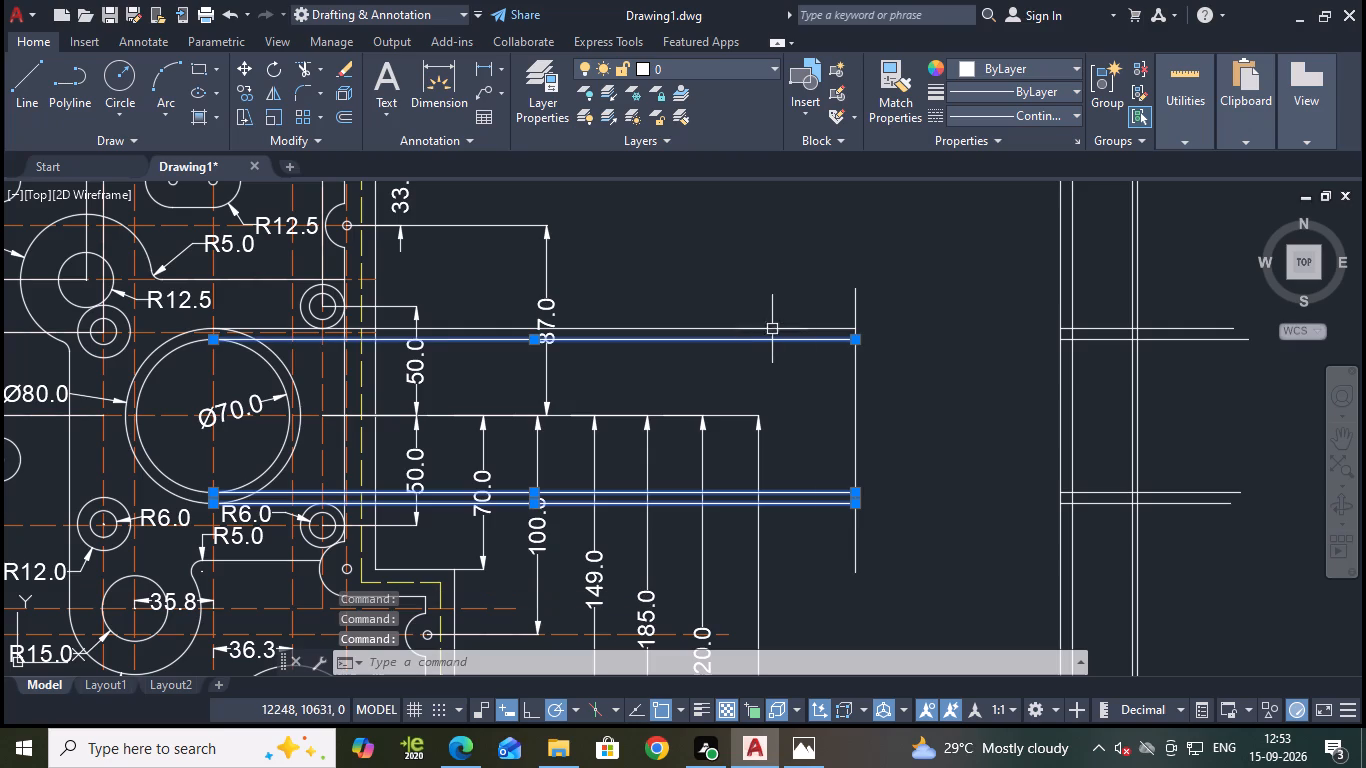
click(775, 327)
click(859, 298)
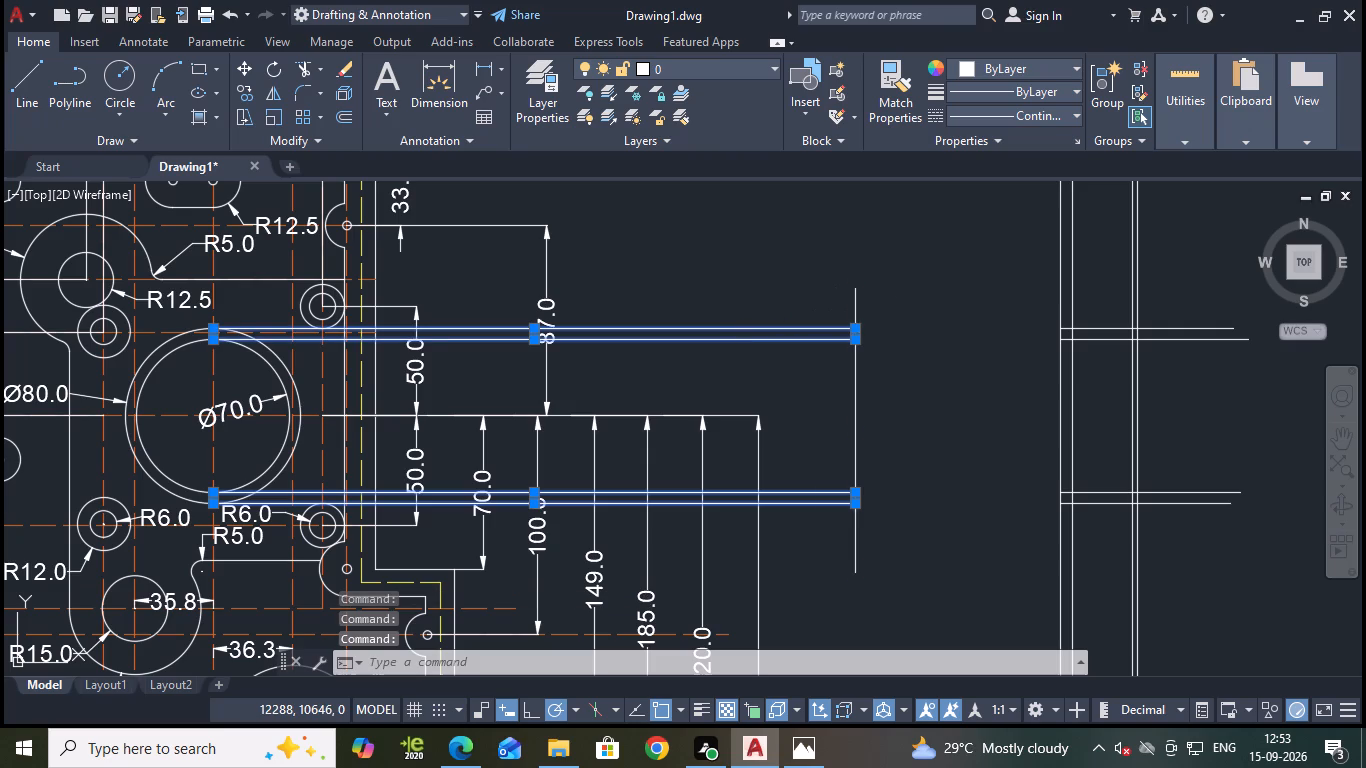
key(e)
key(Return)
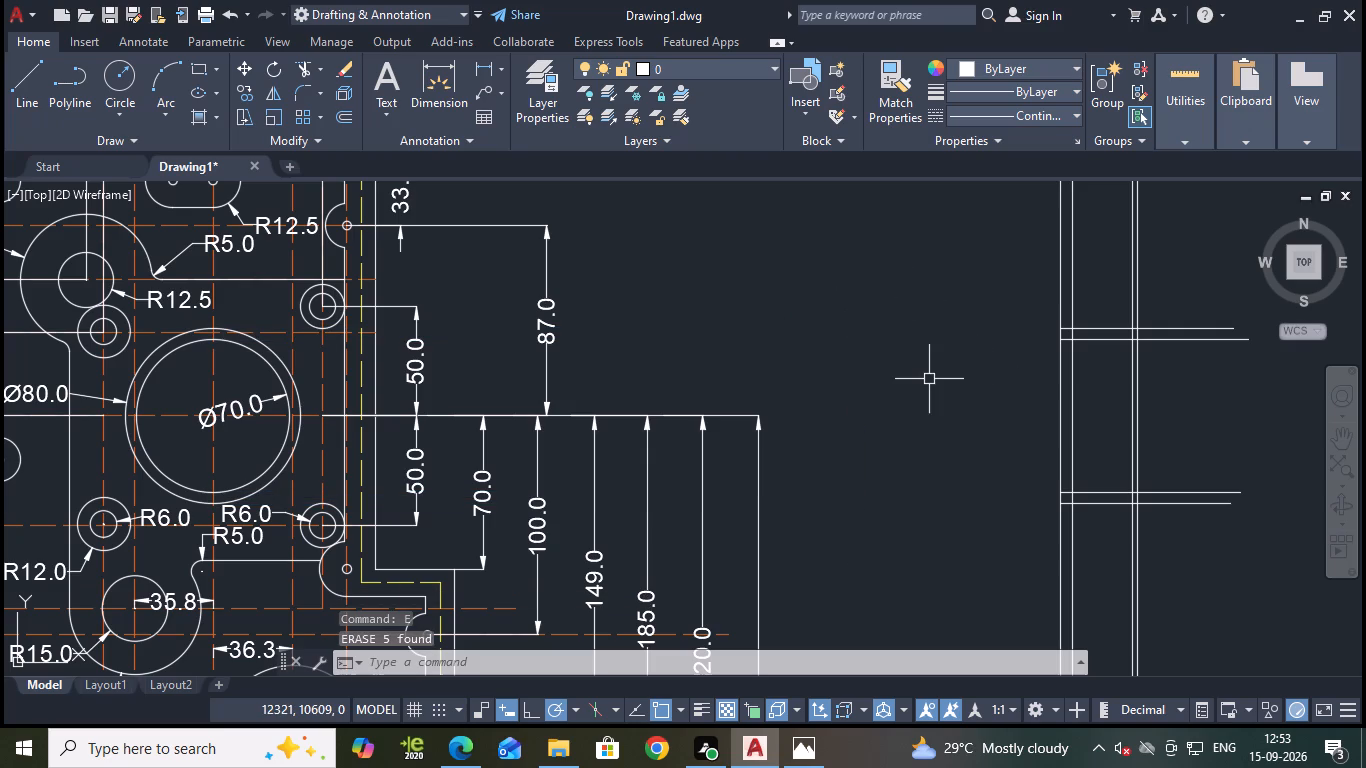
Save the drawing.
key(ctrl+s)
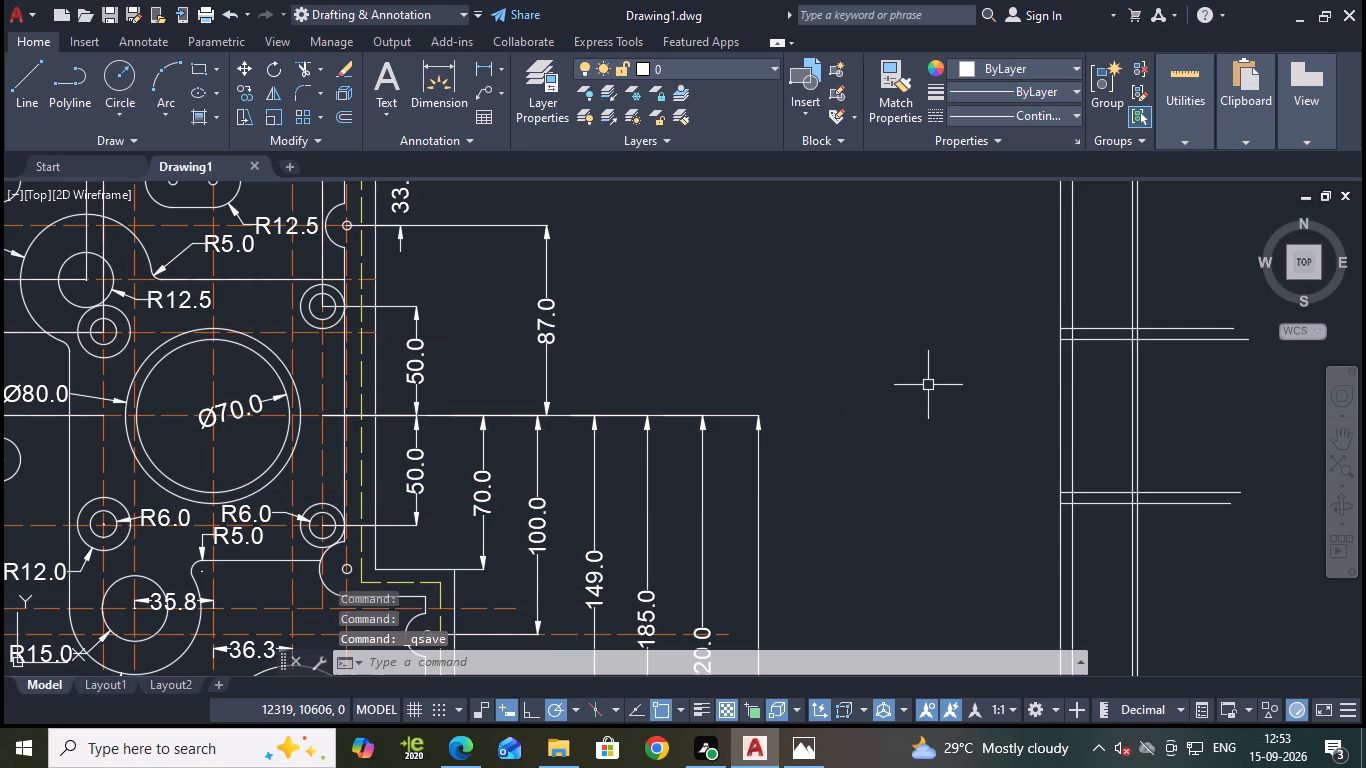
Offset the inner of the side view's two right-hand vertical lines 22 units to the left.
scroll(902, 410, down, 1)
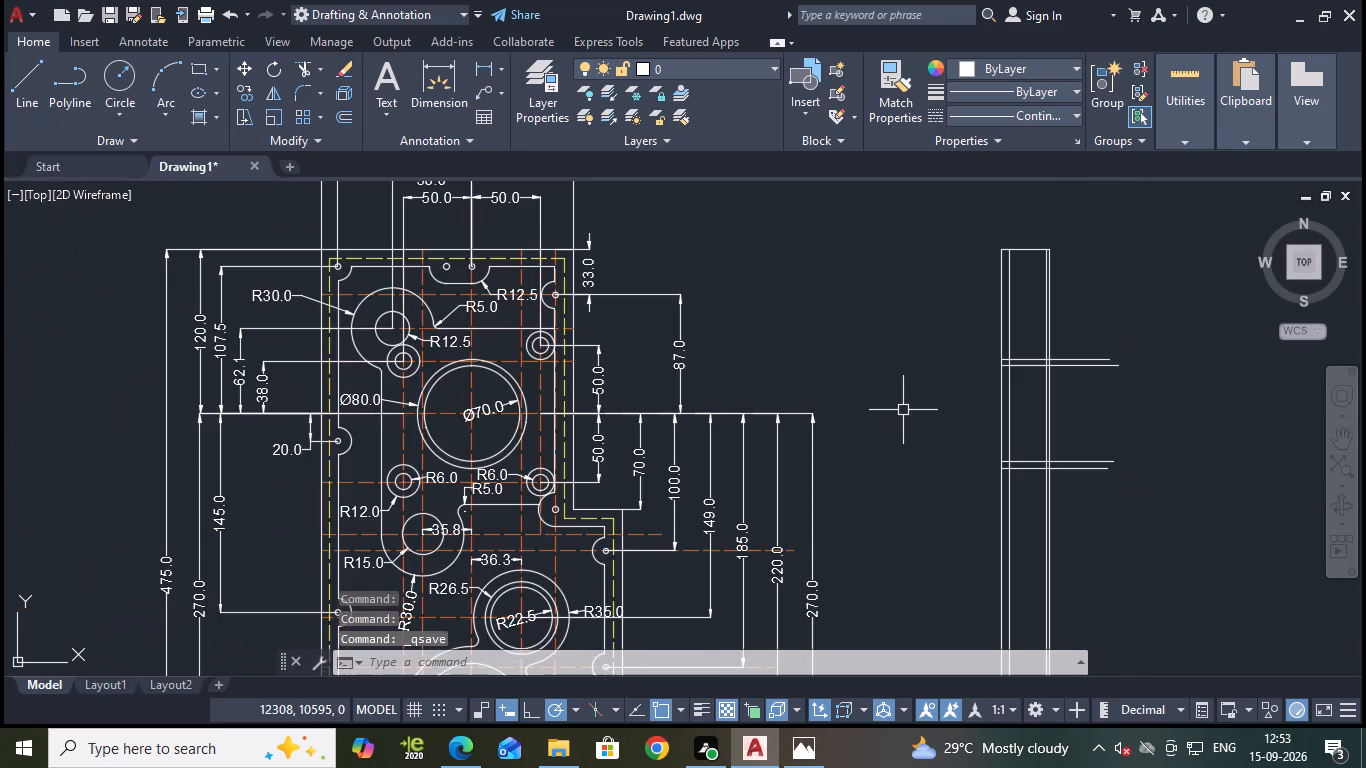
scroll(903, 410, up, 1)
middle_drag(901, 412, 793, 419)
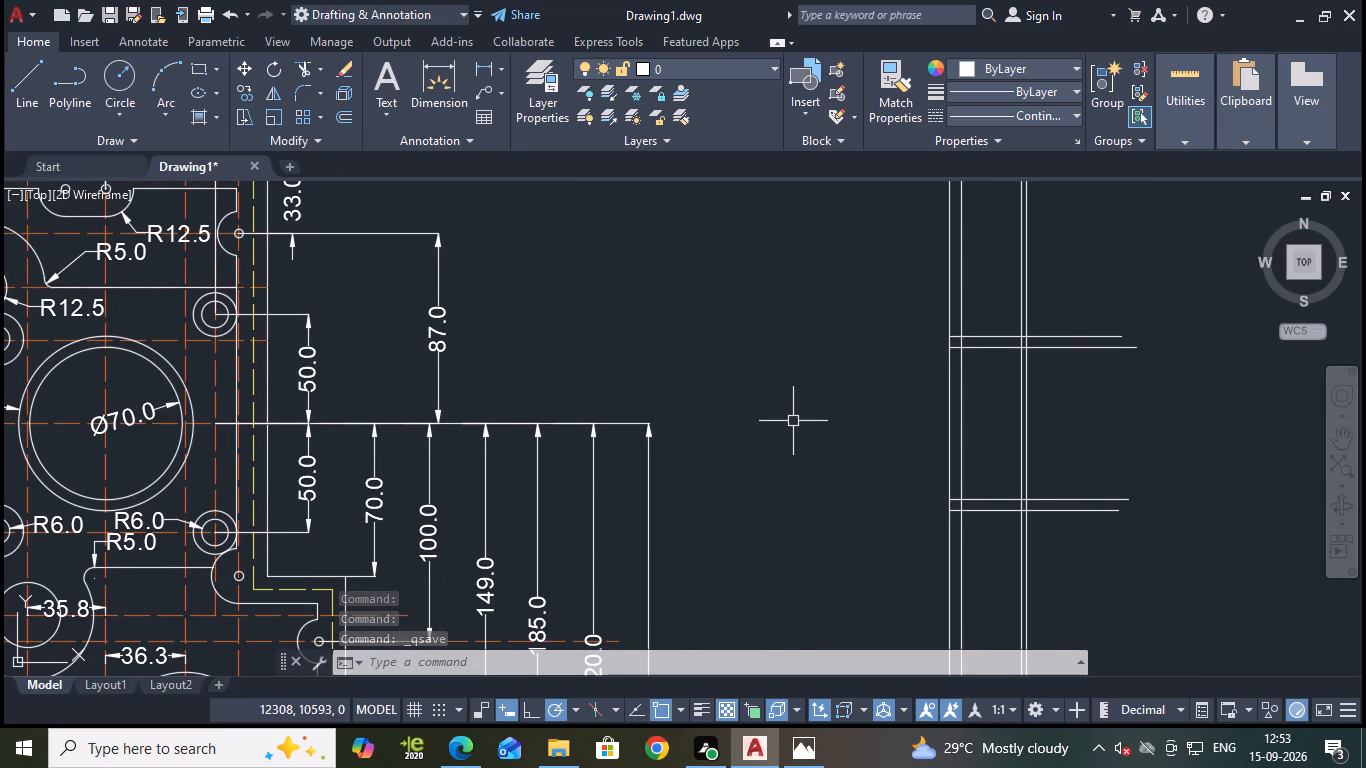
scroll(934, 360, up, 2)
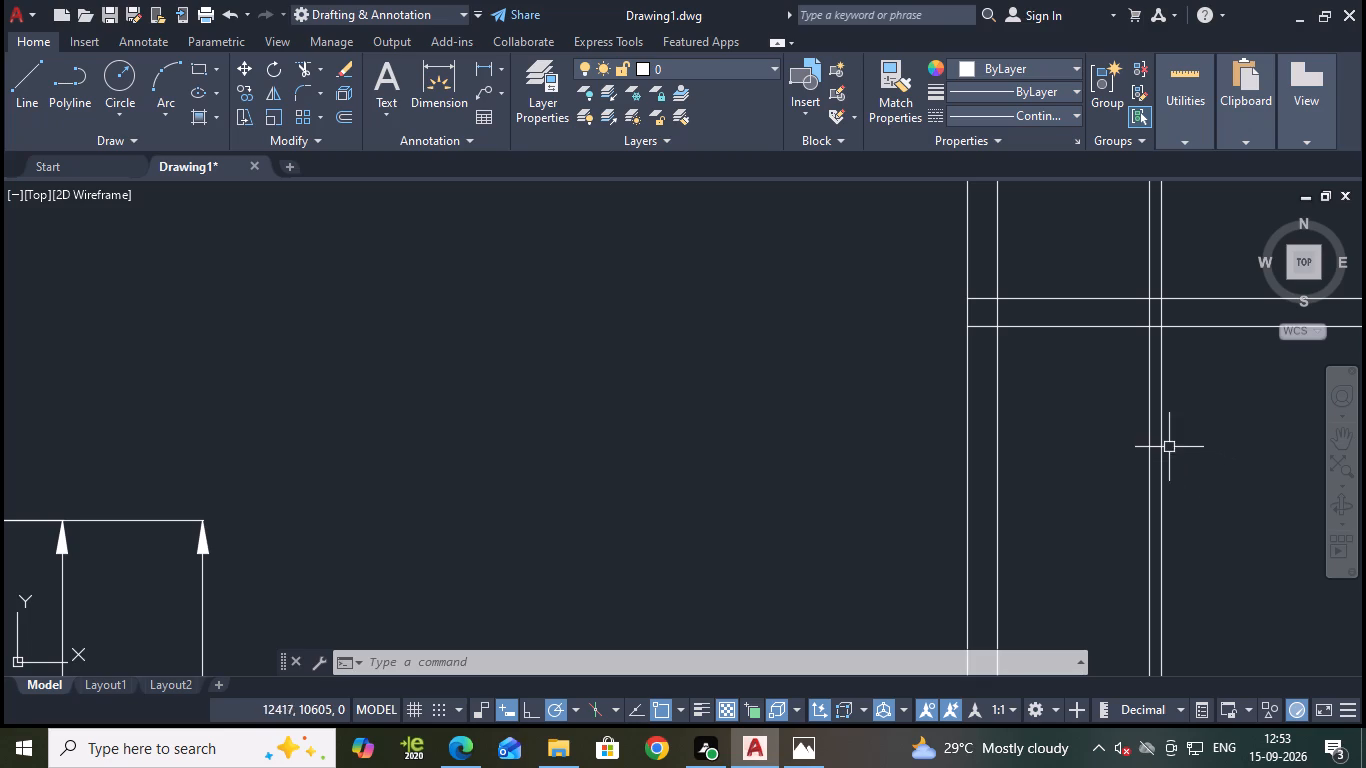
key(o)
key(Return)
key(Return)
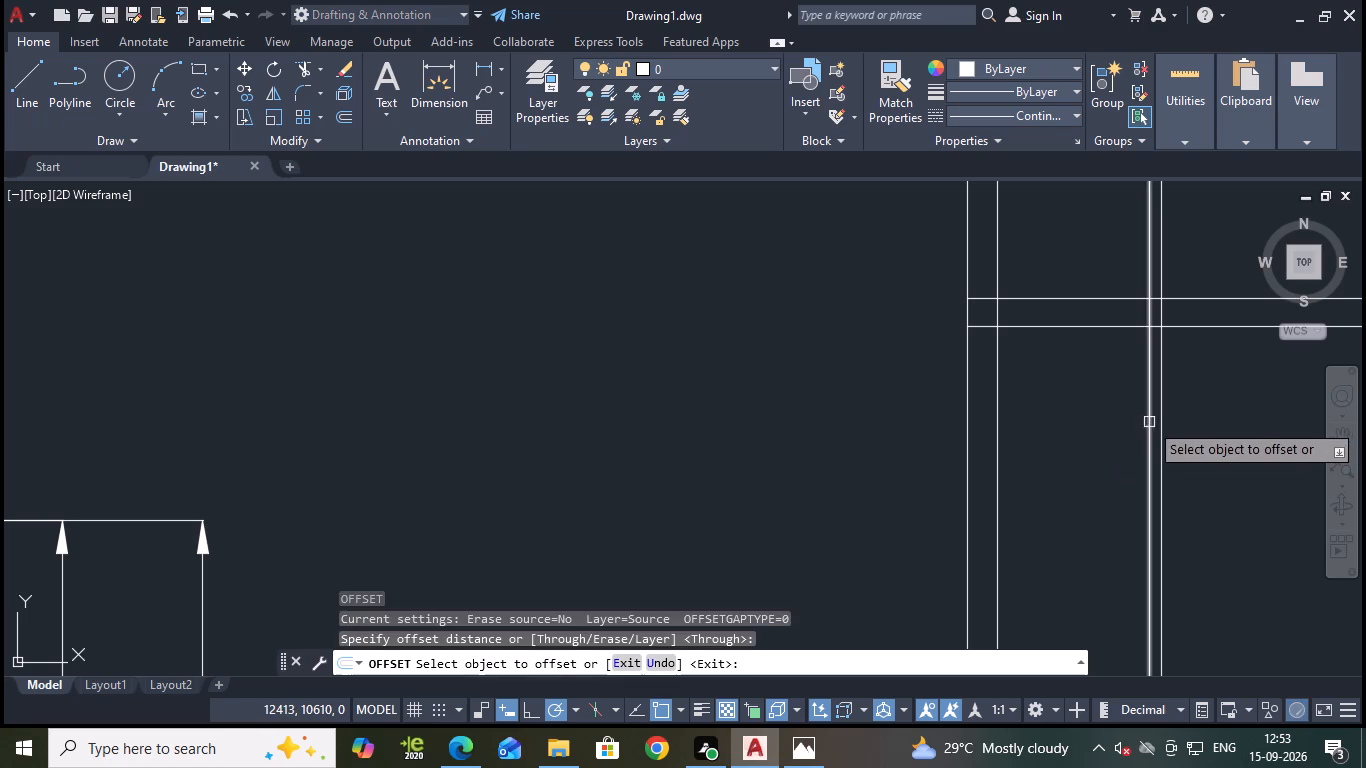
click(1149, 422)
text(22)
key(Return)
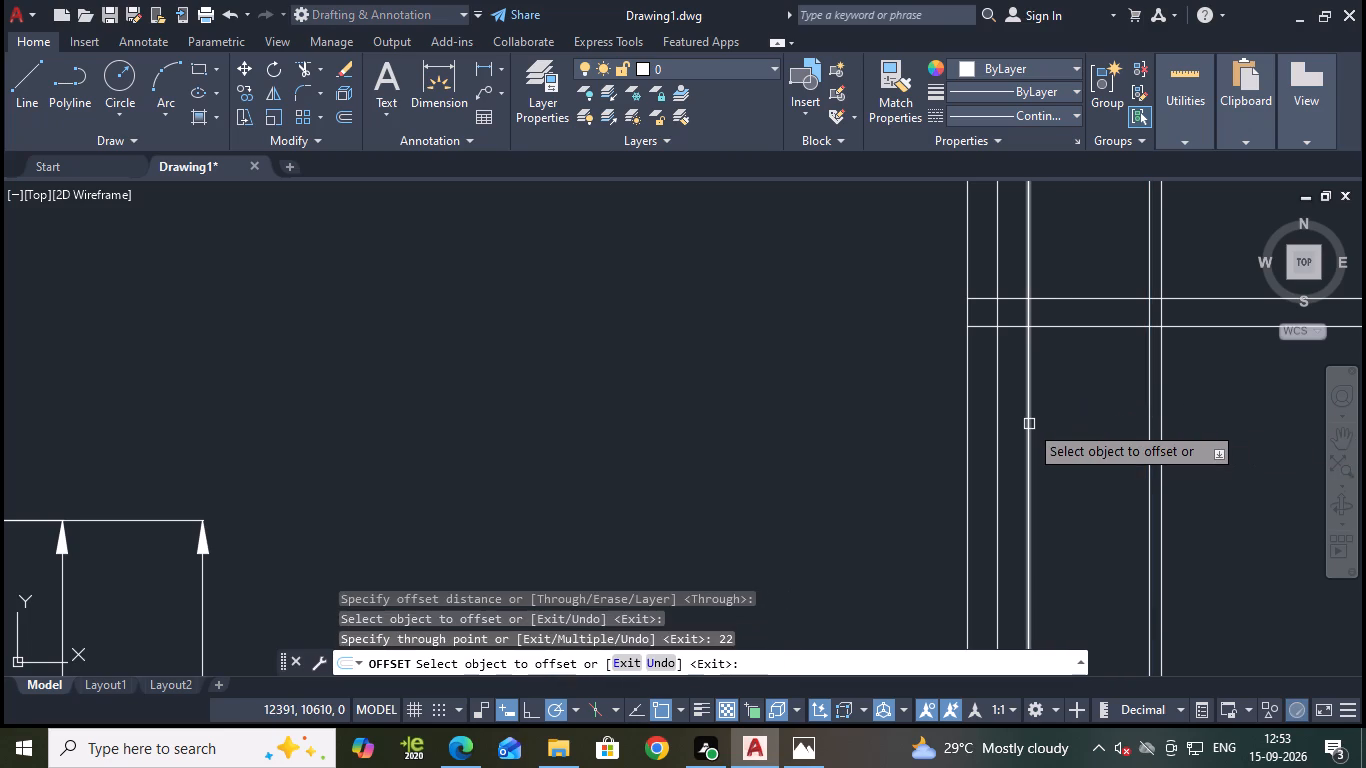
scroll(1073, 393, down, 1)
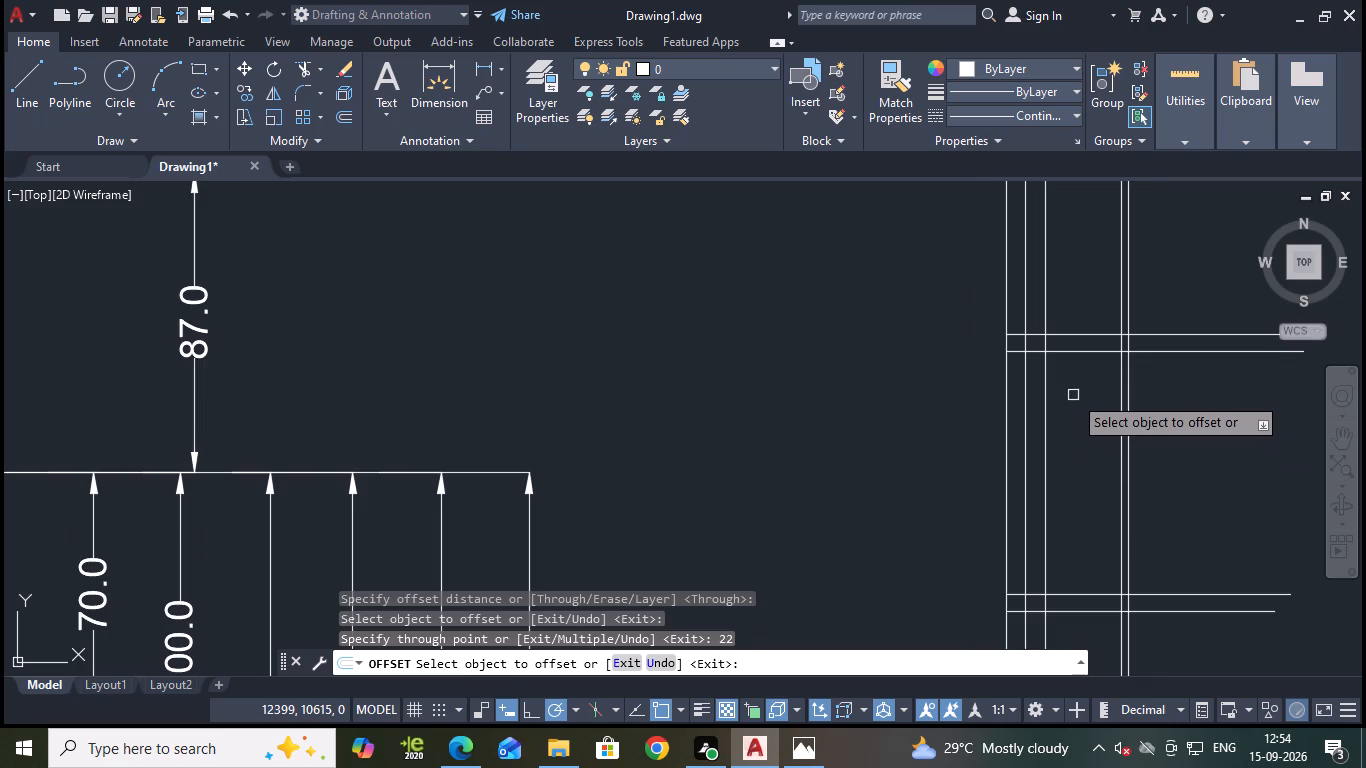
middle_drag(1088, 503, 1060, 284)
middle_drag(1063, 308, 1065, 370)
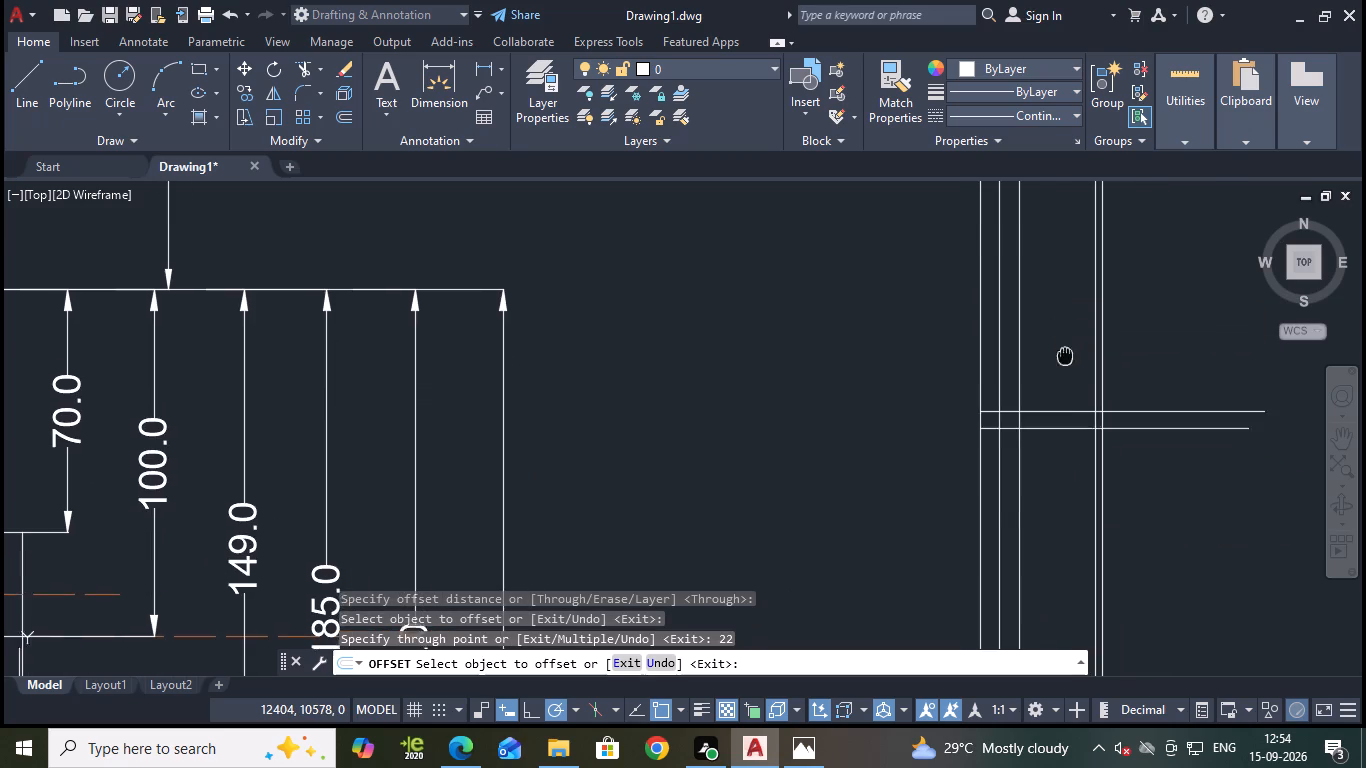
middle_drag(1065, 370, 1071, 414)
scroll(1075, 315, down, 1)
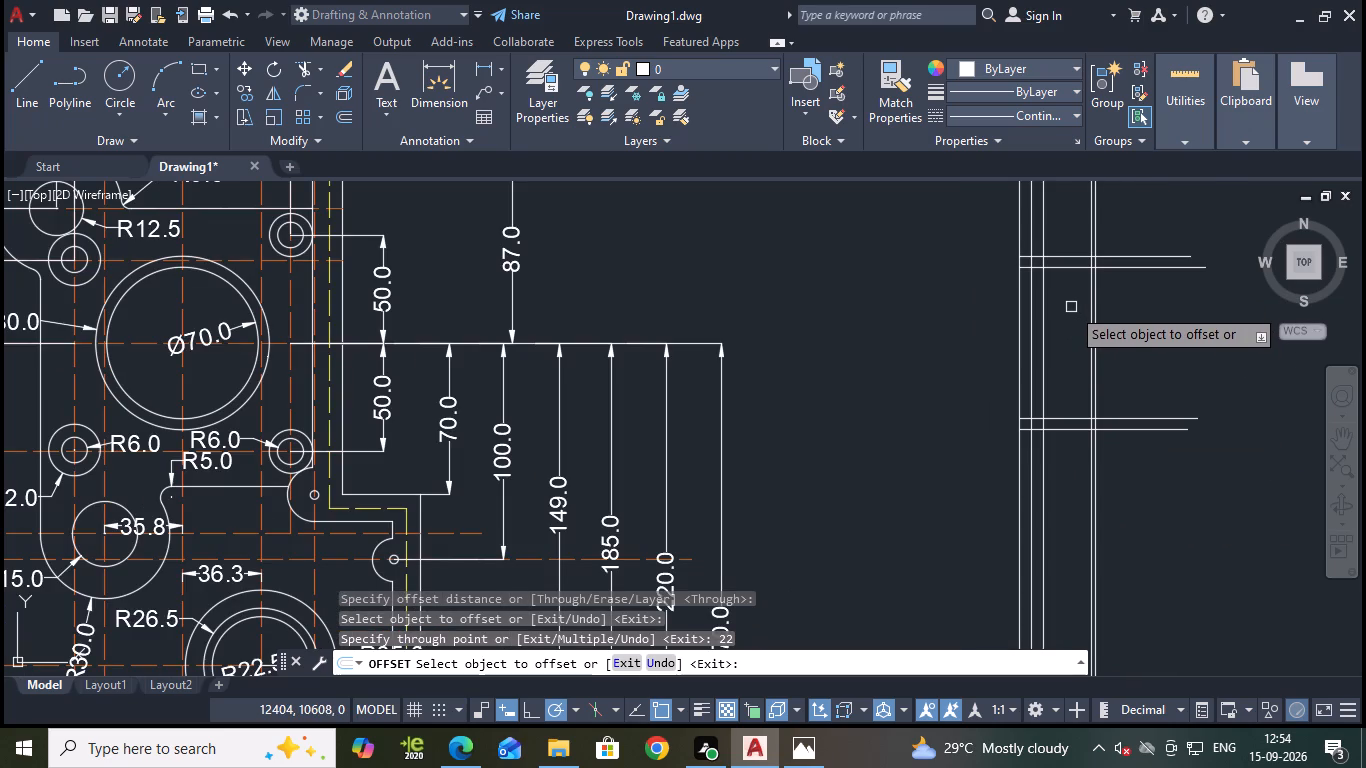
scroll(1062, 290, up, 1)
middle_drag(1064, 298, 1066, 355)
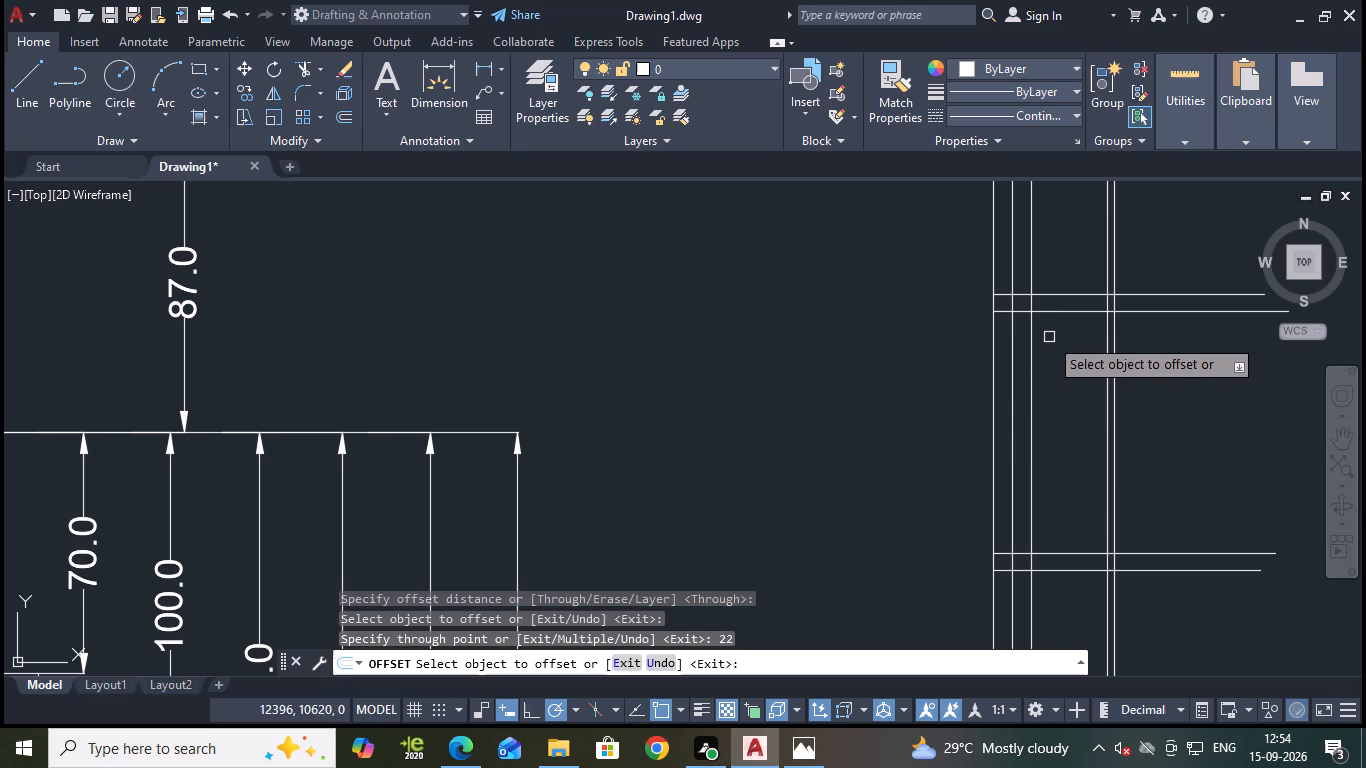
scroll(846, 395, down, 1)
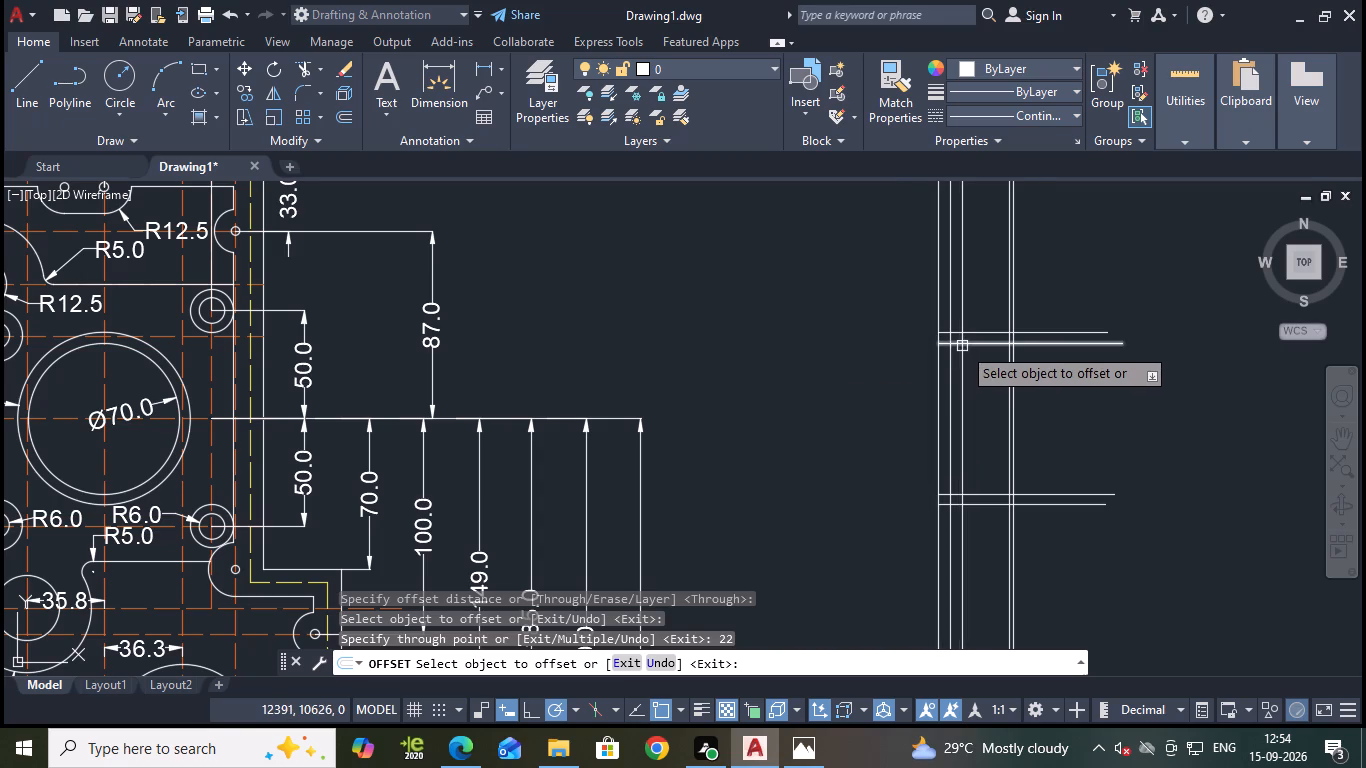
scroll(962, 346, up, 2)
key(Escape)
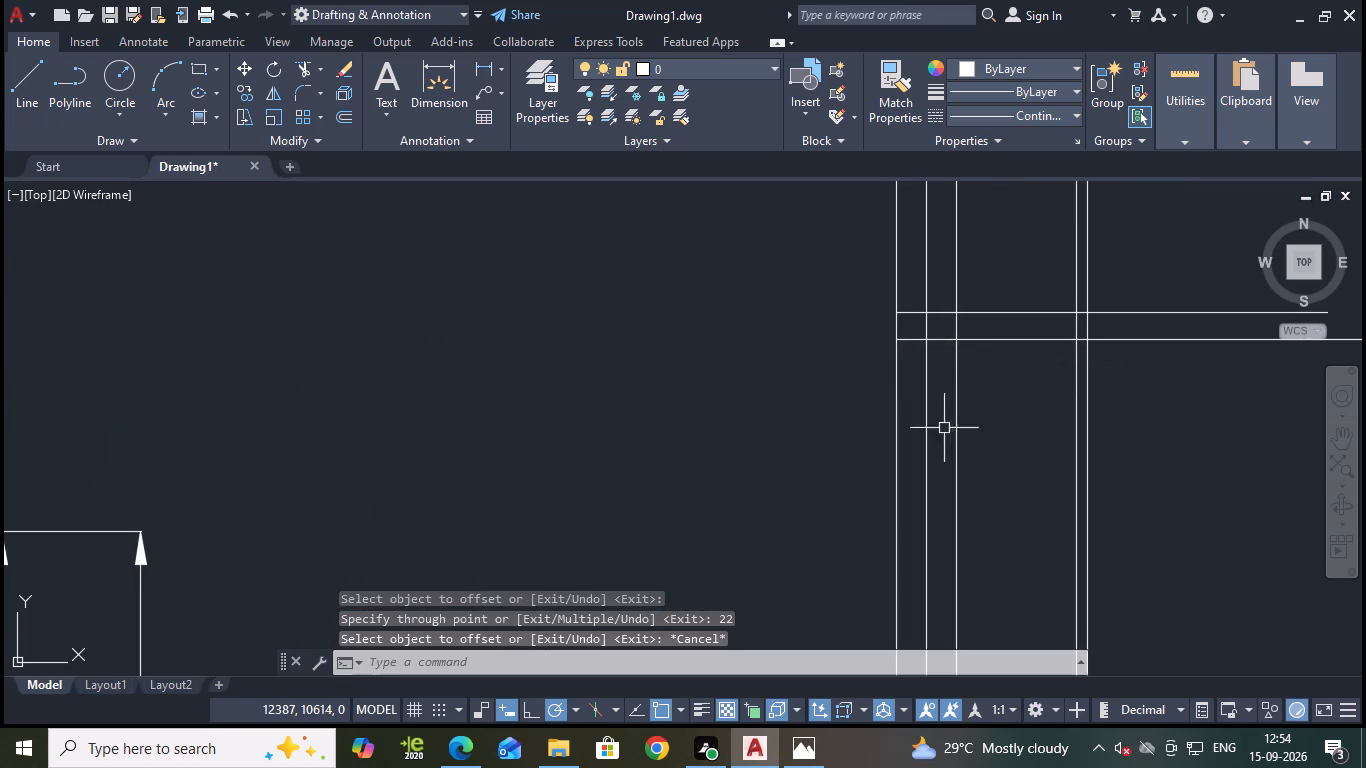
Trim the ends of the four bore projection lines that extend past the side view's right edge.
text(tr)
key(Return)
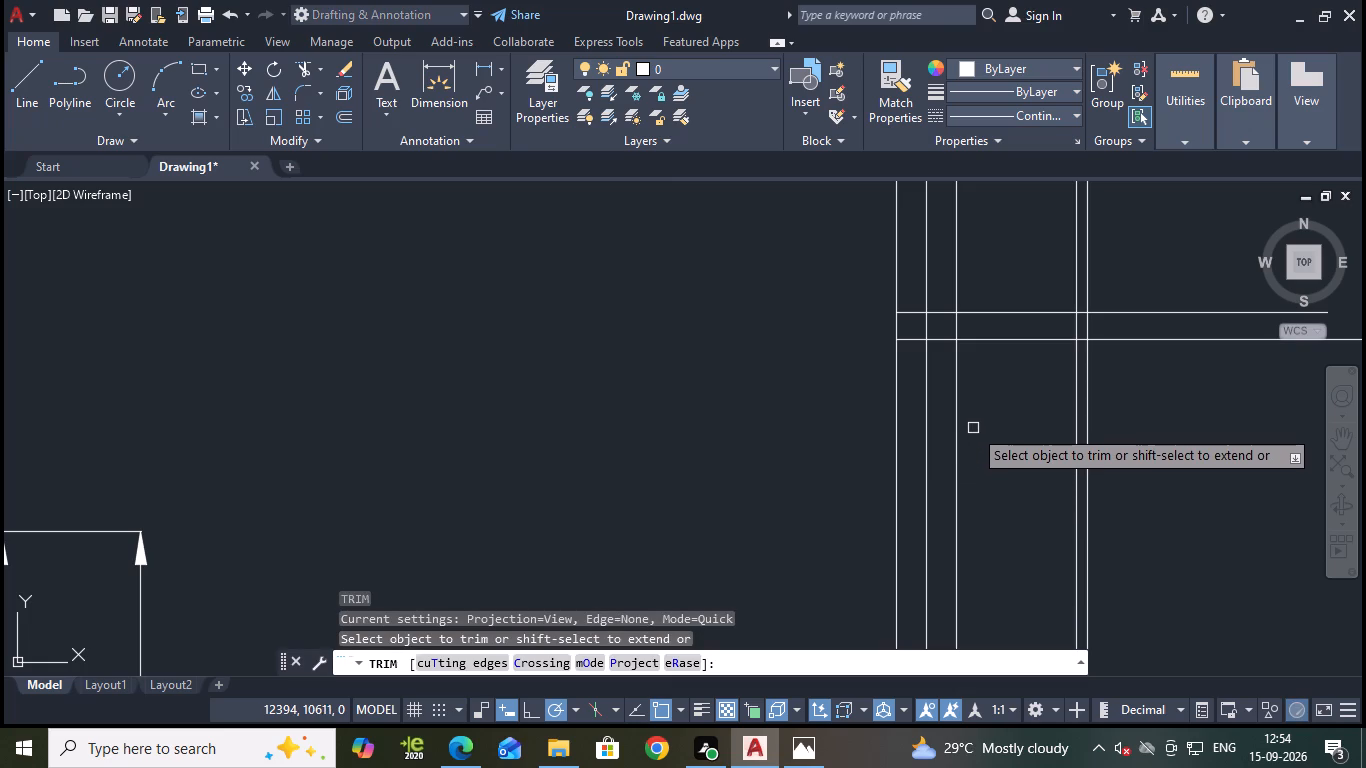
scroll(971, 422, down, 1)
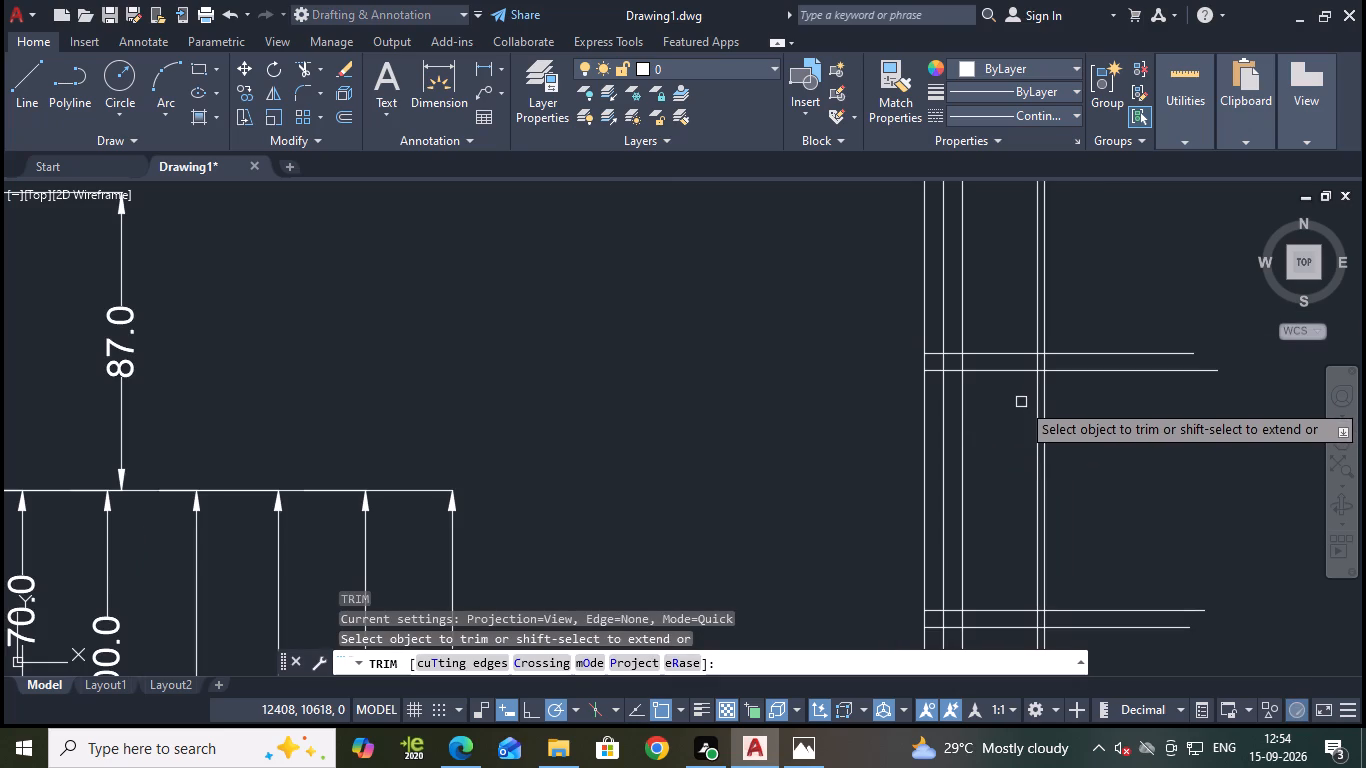
scroll(1091, 358, down, 1)
scroll(1091, 358, up, 2)
click(1069, 350)
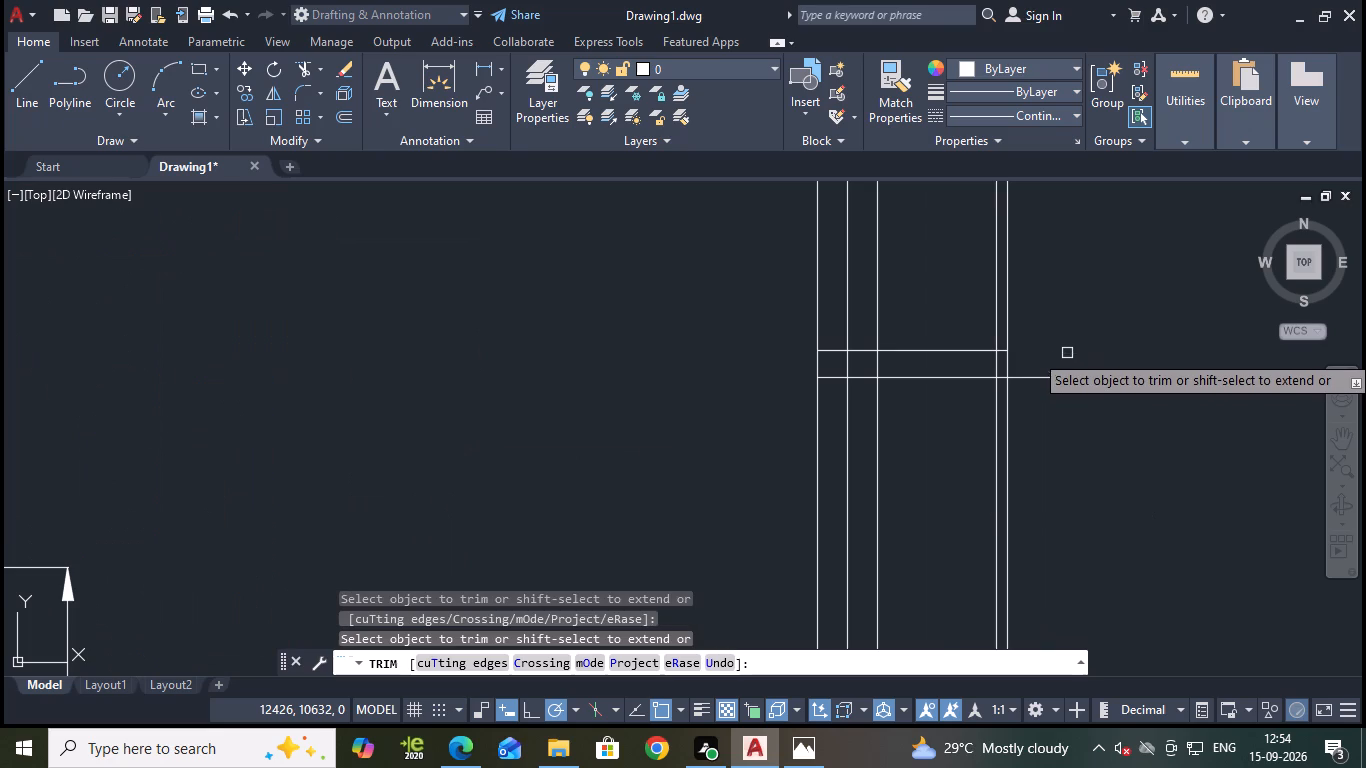
click(1034, 377)
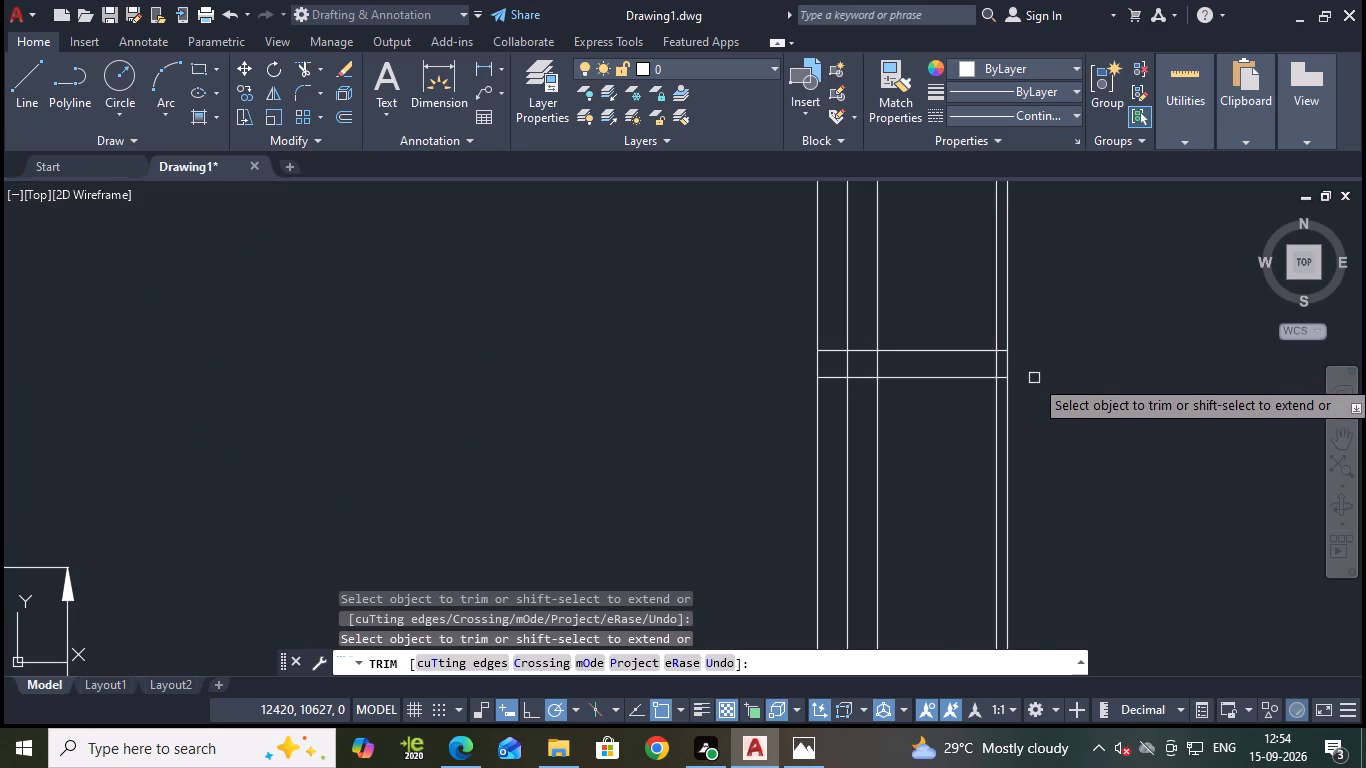
scroll(1082, 452, down, 2)
middle_drag(1111, 477, 1075, 351)
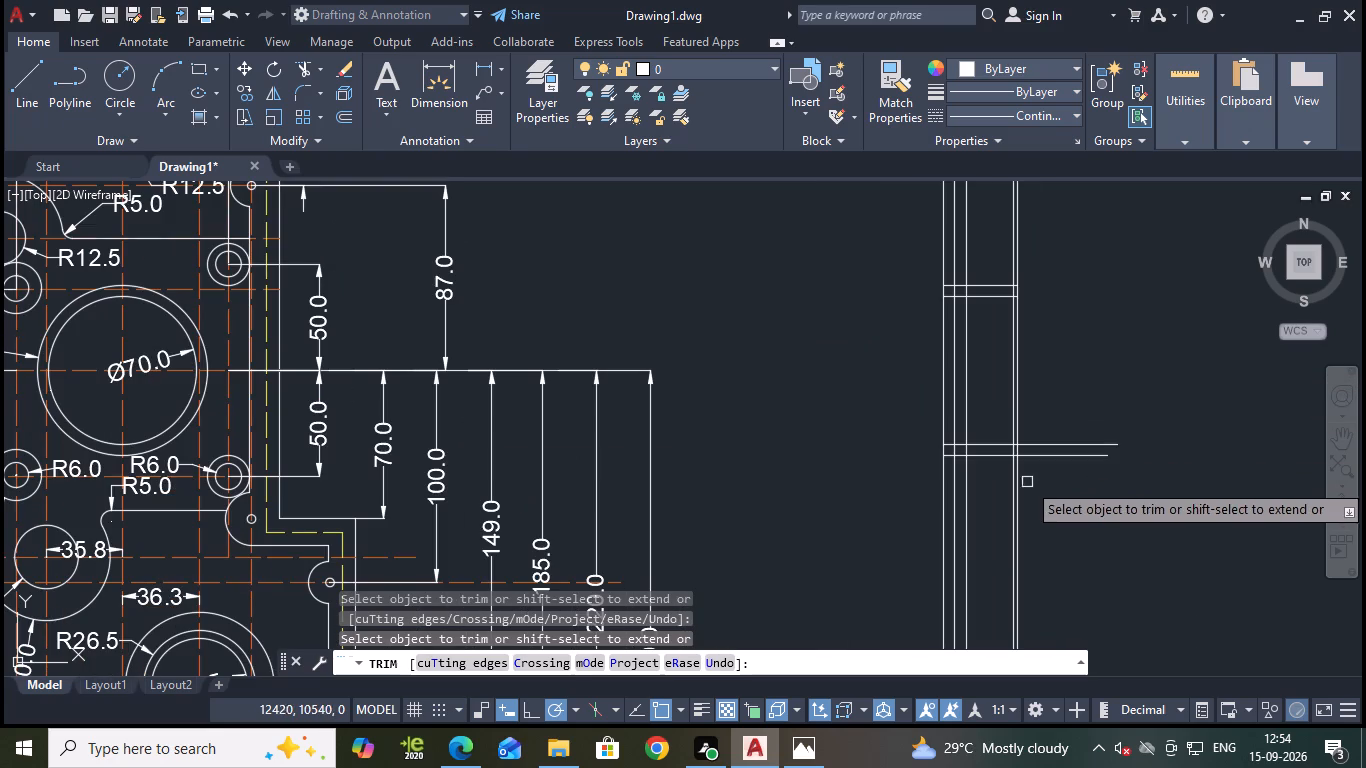
click(1039, 457)
click(1038, 446)
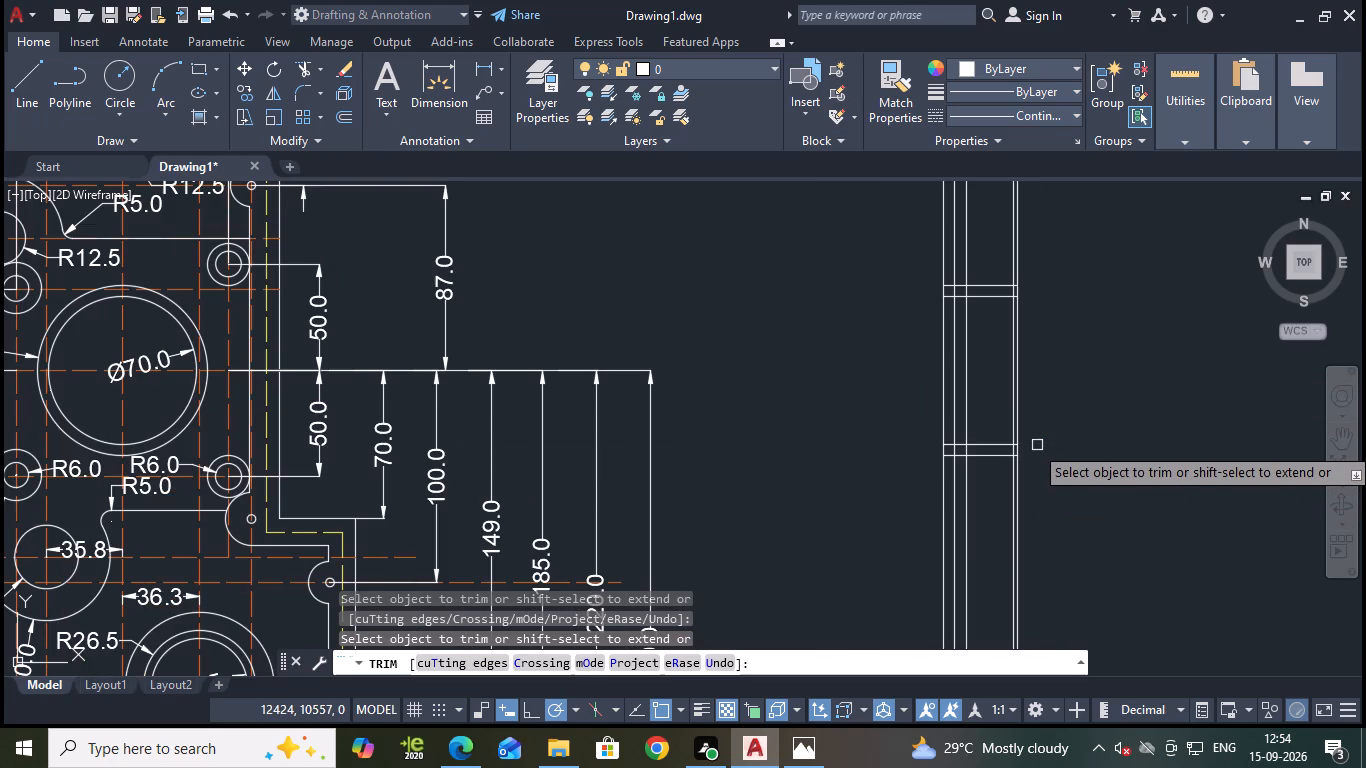
Trim the four short bore line segments between the side view's two right-hand vertical lines.
scroll(1010, 454, up, 2)
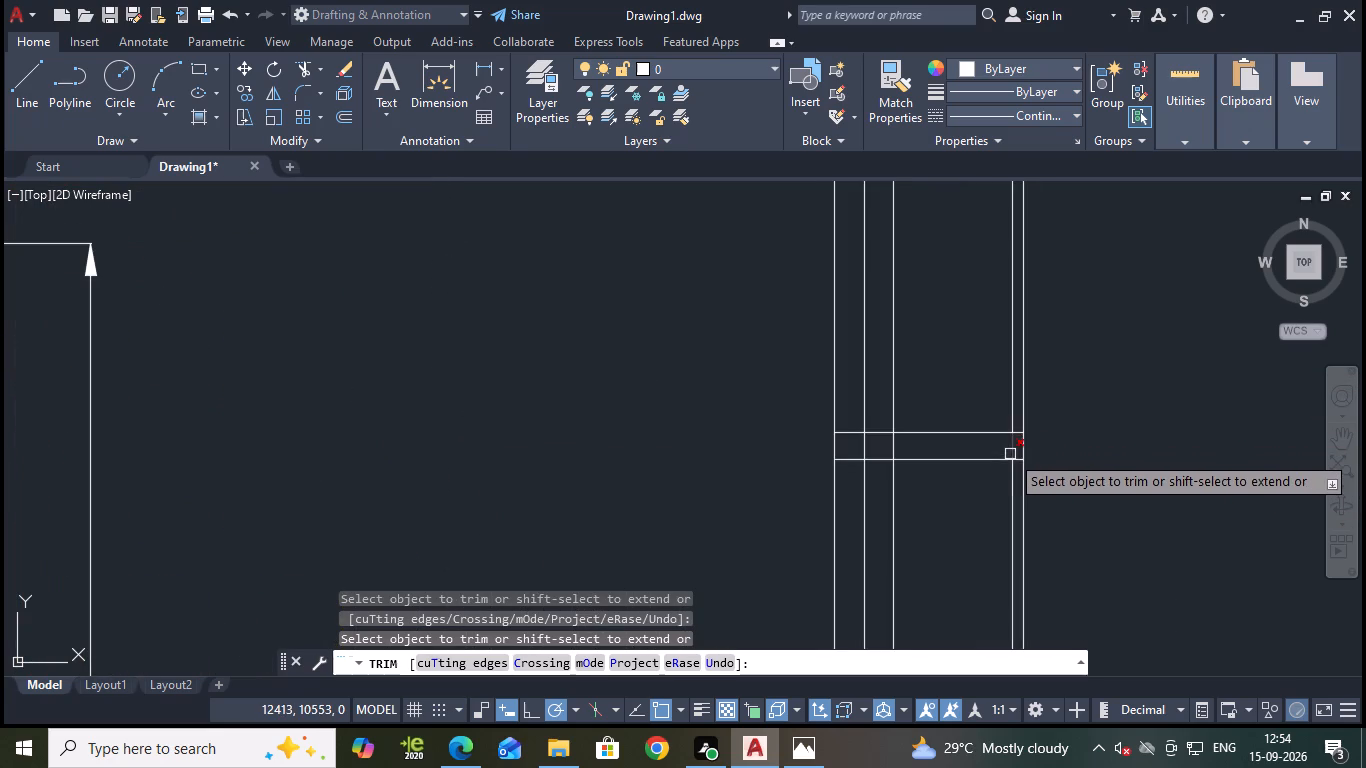
scroll(1010, 471, up, 4)
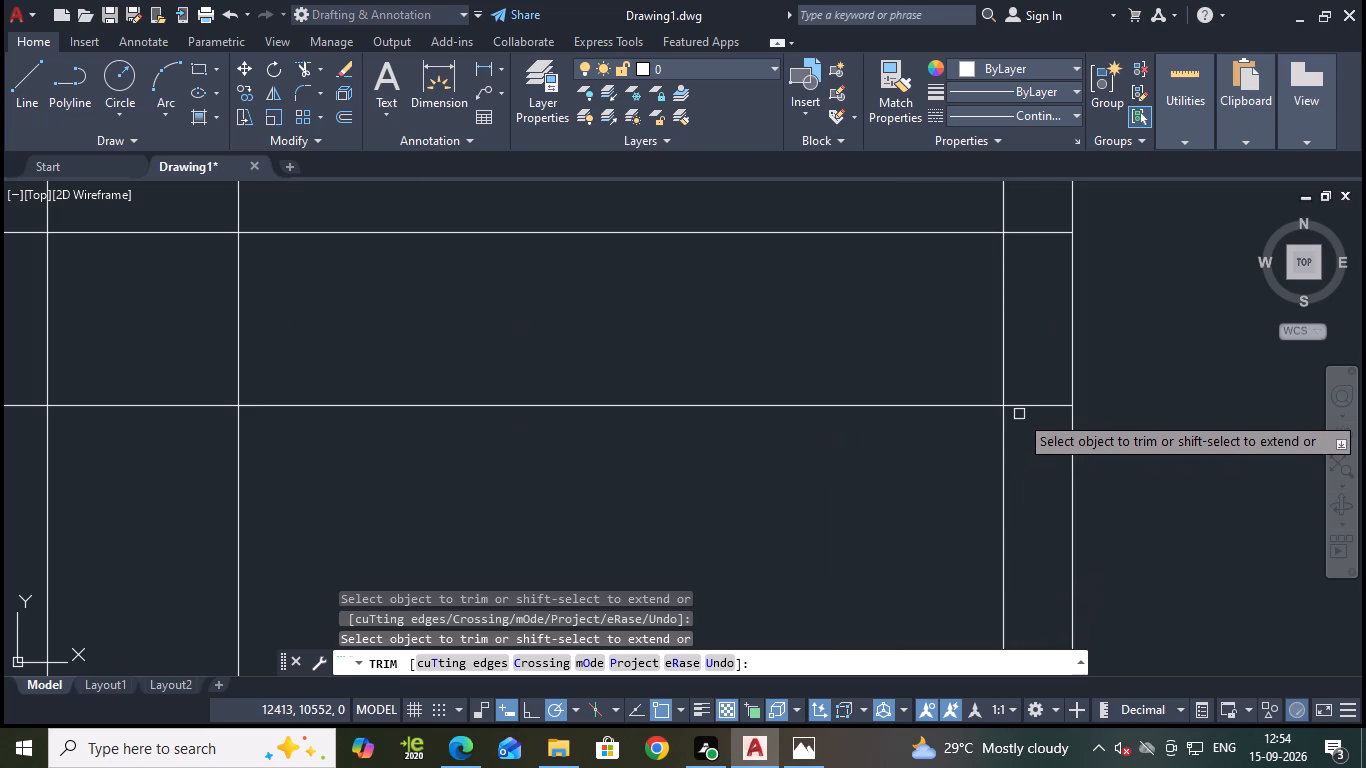
click(1019, 405)
click(1058, 230)
scroll(1134, 331, down, 1)
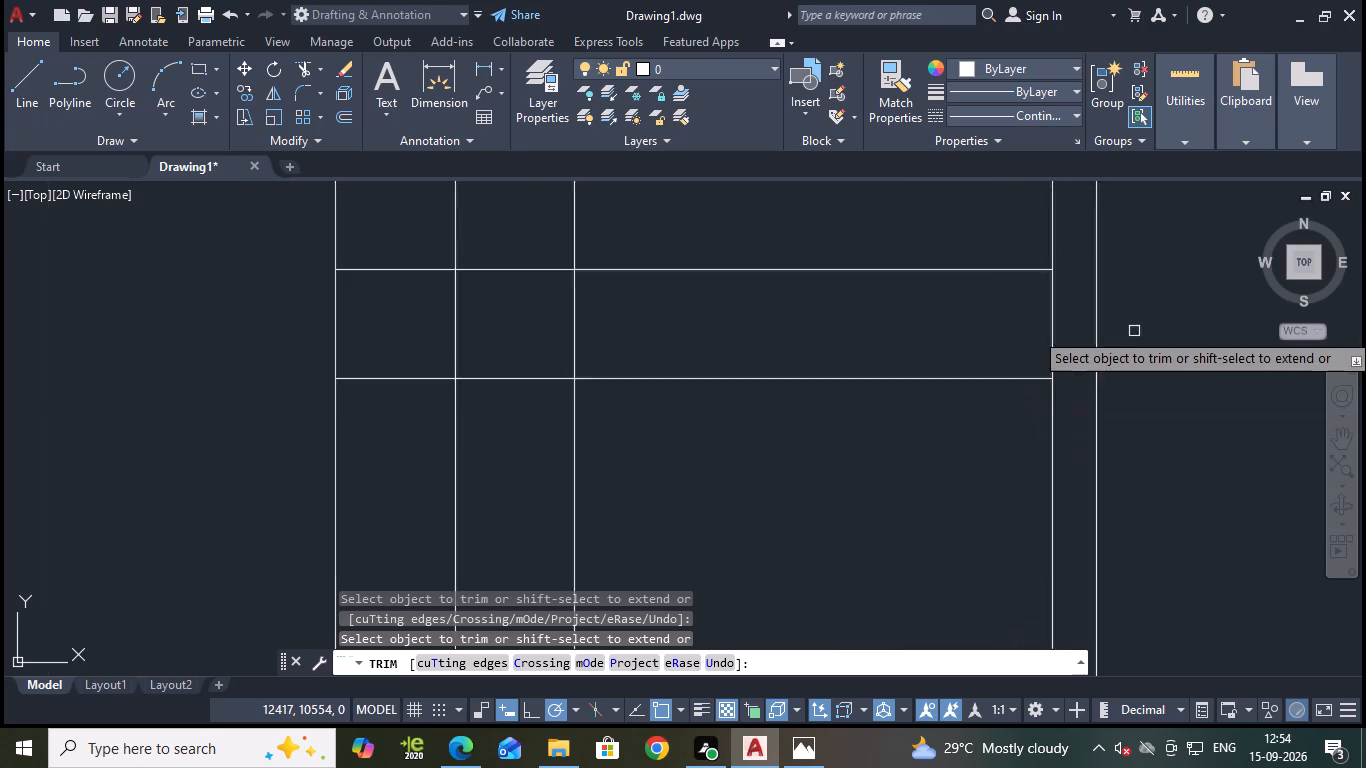
scroll(1134, 331, down, 1)
middle_drag(1144, 315, 1059, 597)
scroll(1068, 441, down, 2)
middle_drag(1140, 290, 1122, 485)
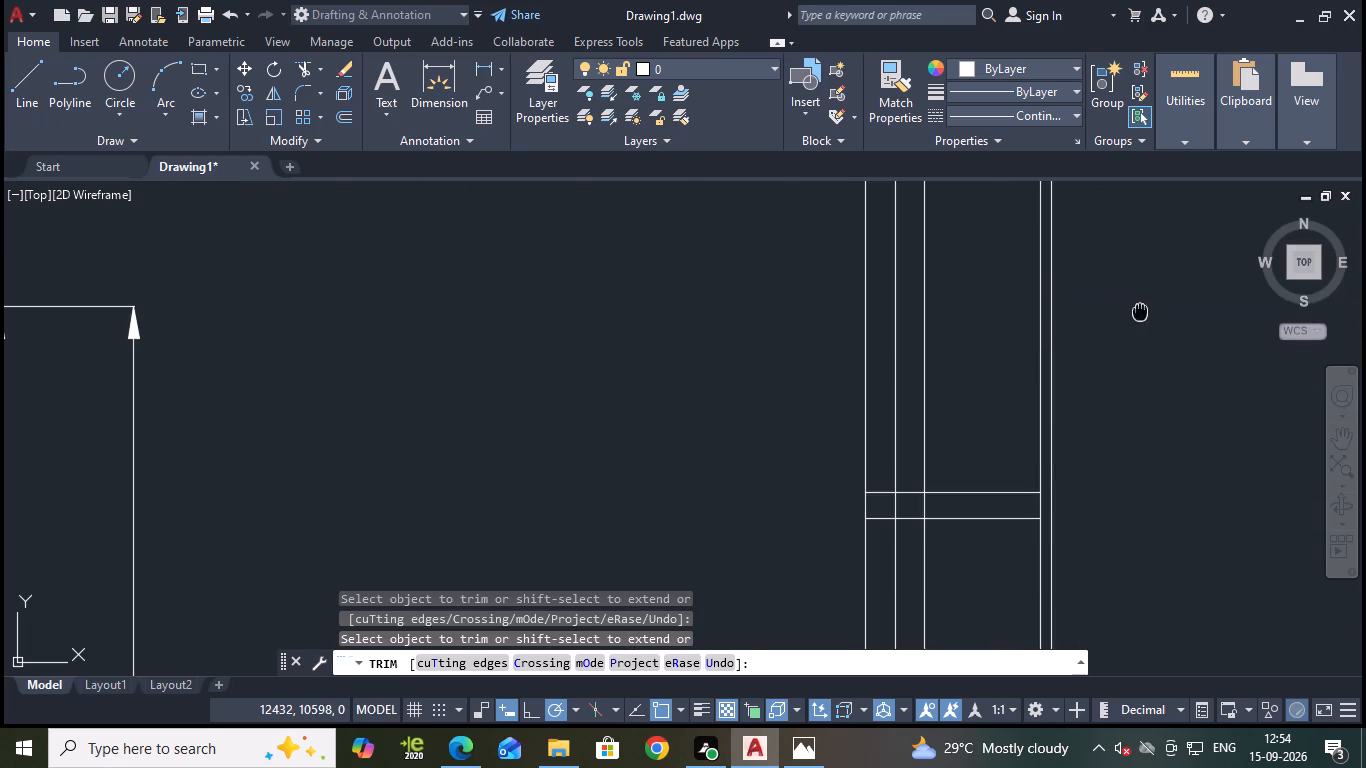
scroll(1005, 266, up, 2)
click(1060, 328)
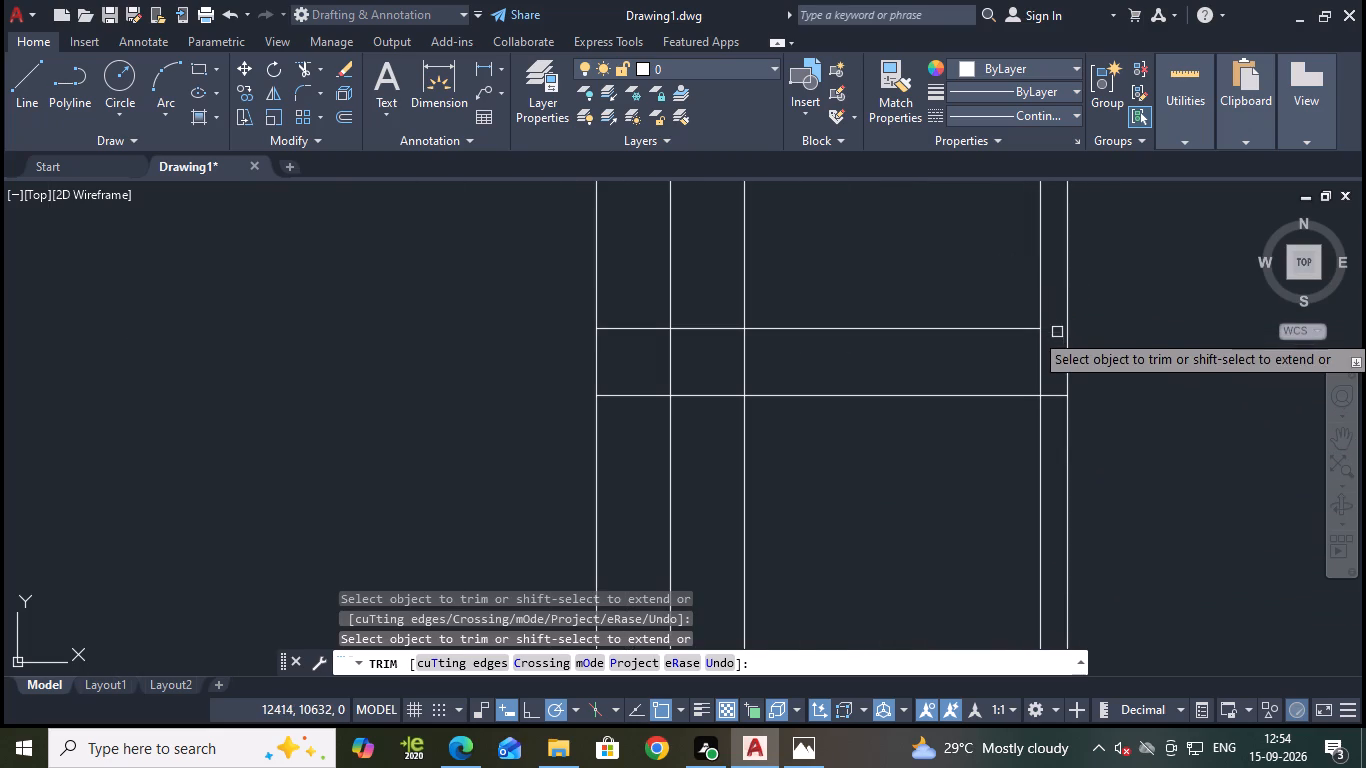
click(1053, 396)
Trim the upper Ø80 line to the left of the 22-unit offset line and the upper Ø70 line to its right.
scroll(1071, 394, down, 2)
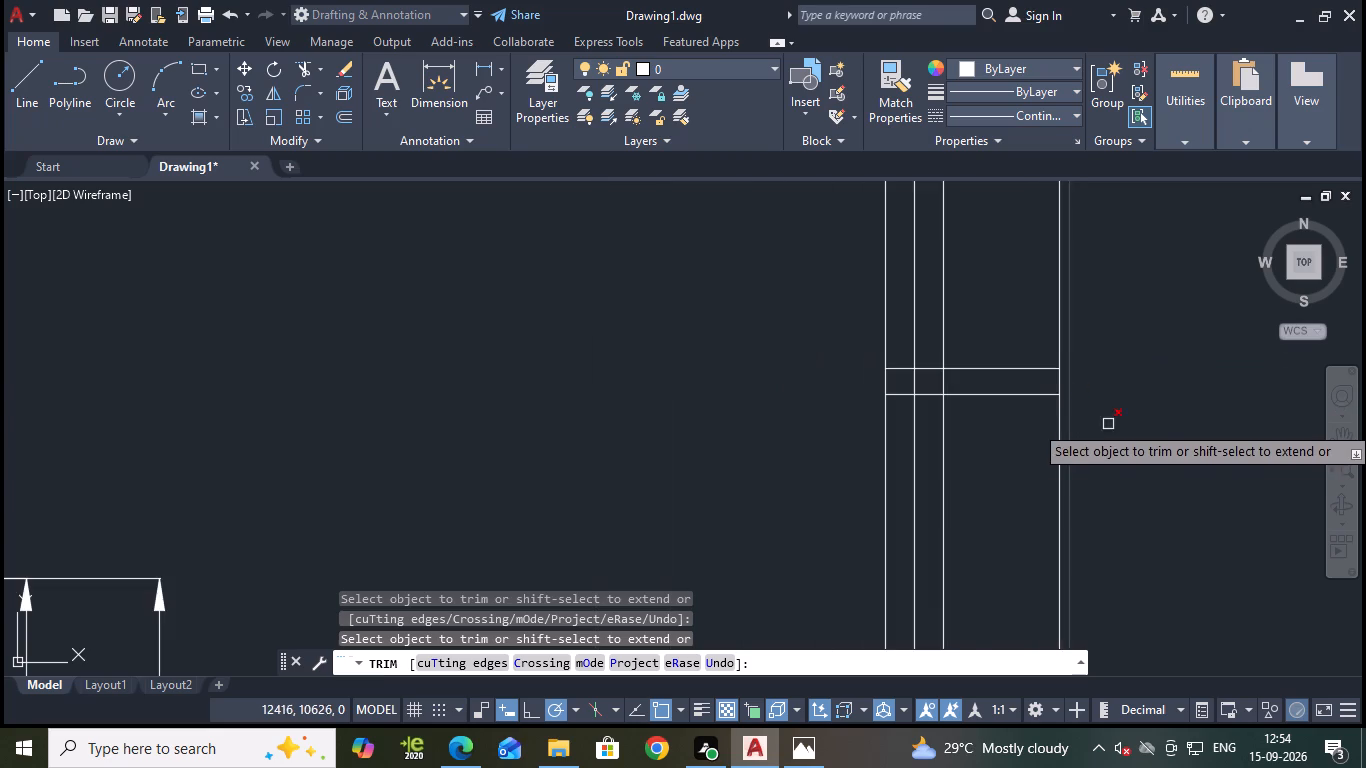
scroll(1121, 441, down, 3)
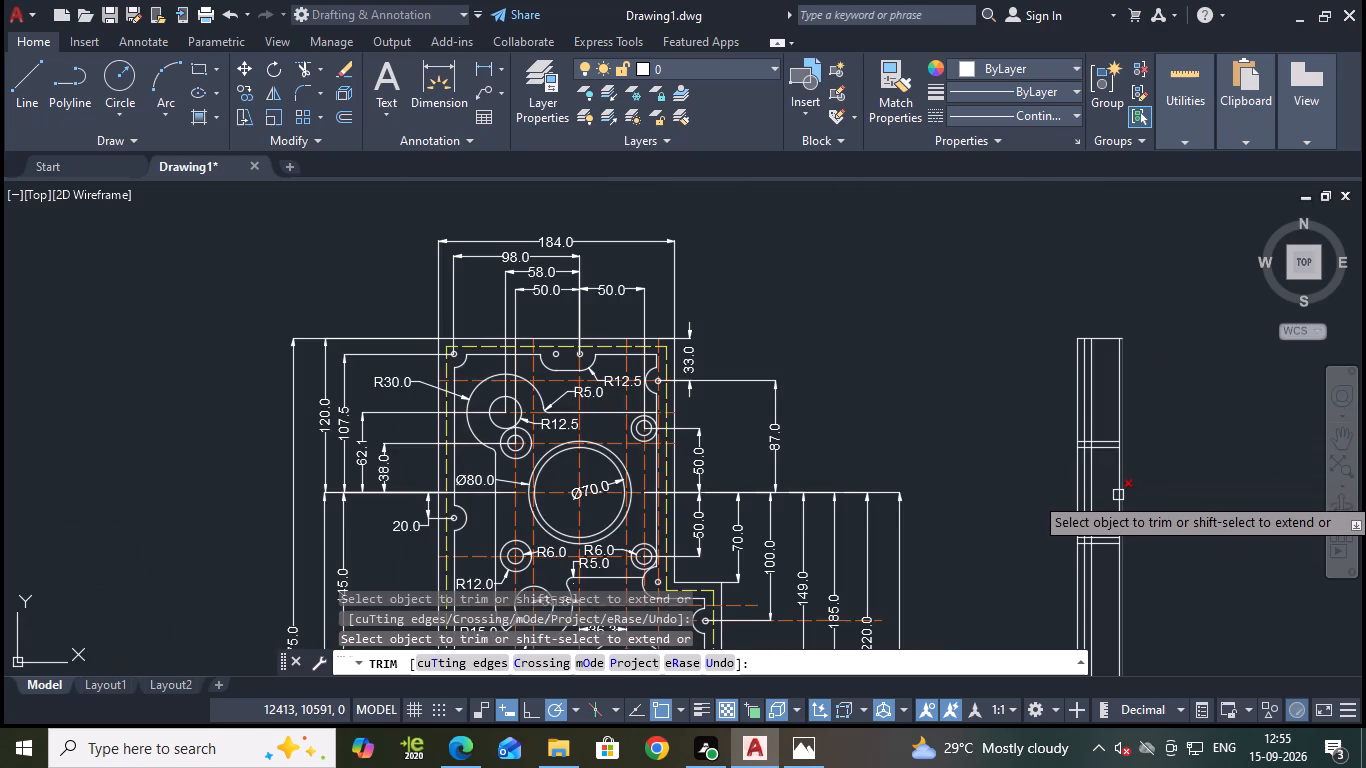
scroll(1110, 491, up, 2)
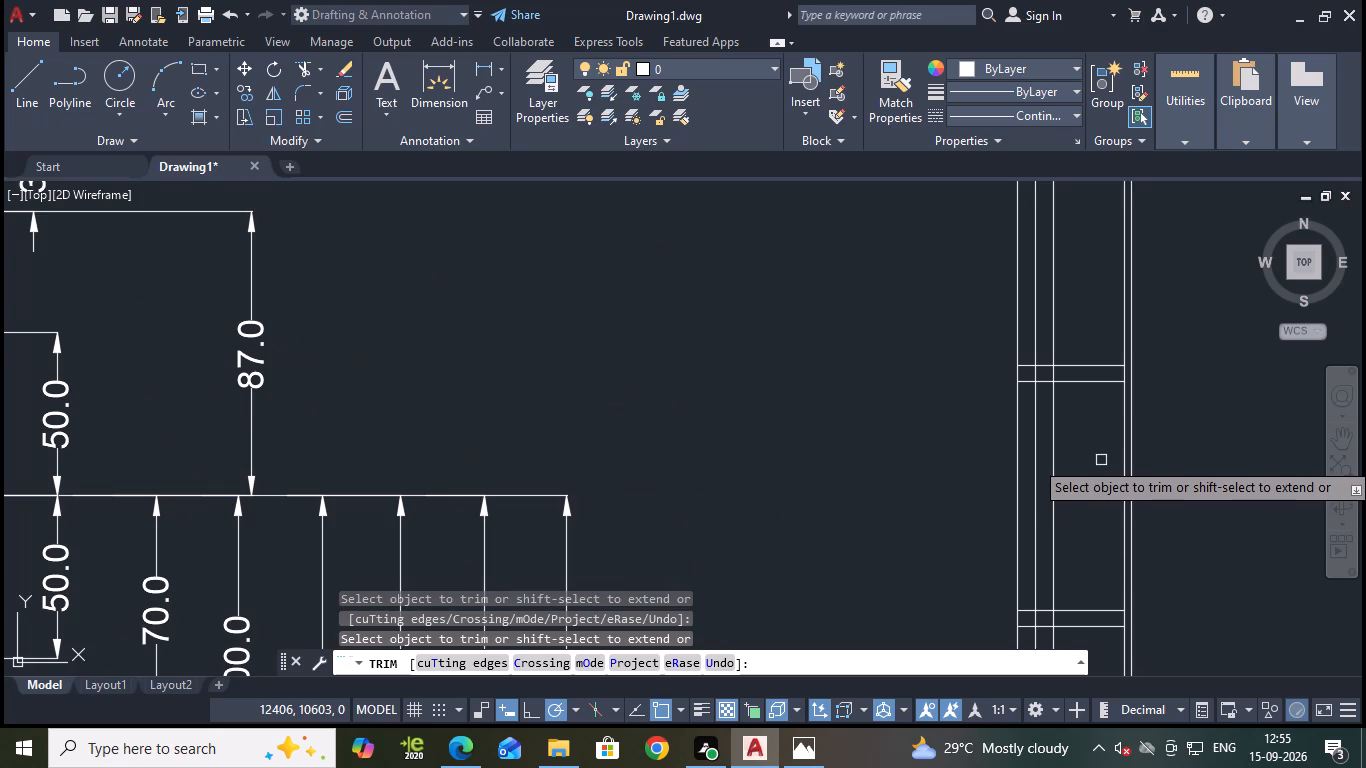
click(1028, 369)
click(1041, 366)
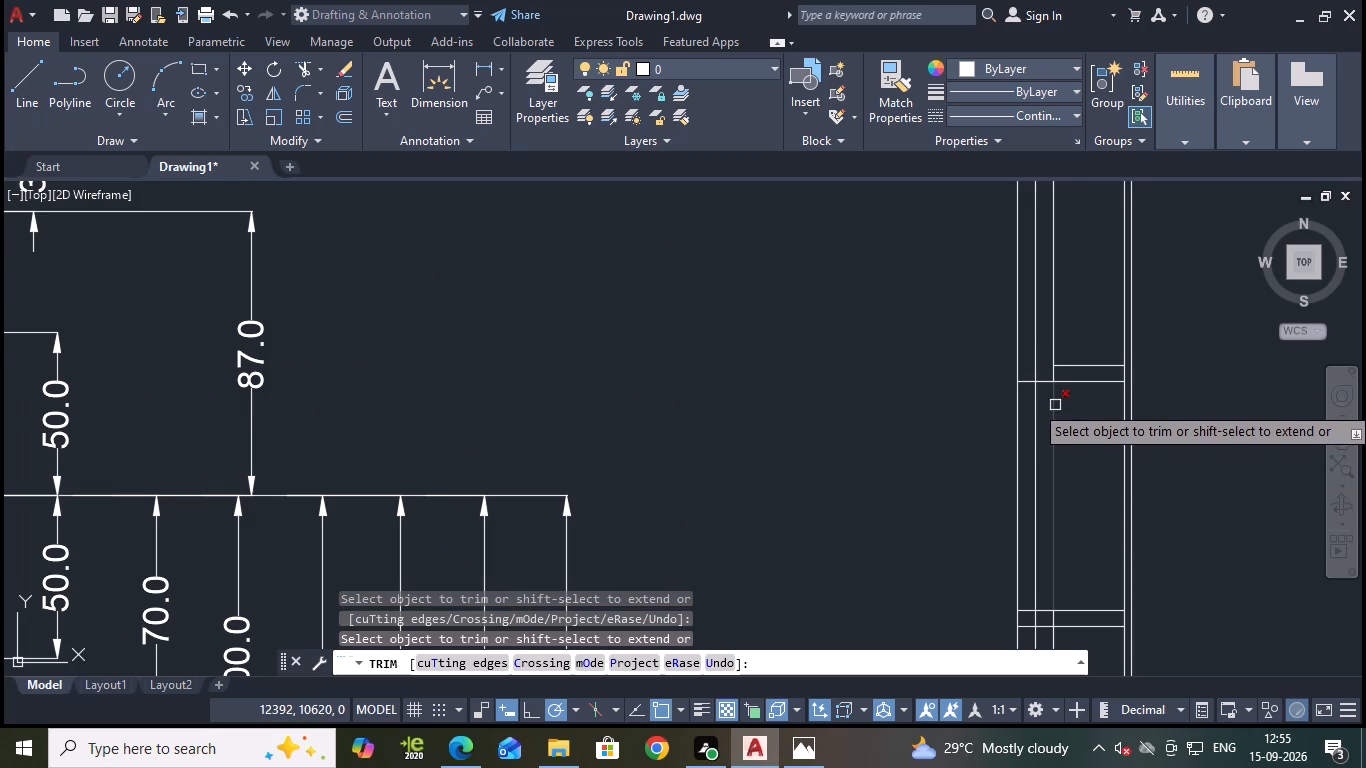
scroll(1056, 381, up, 1)
click(1076, 379)
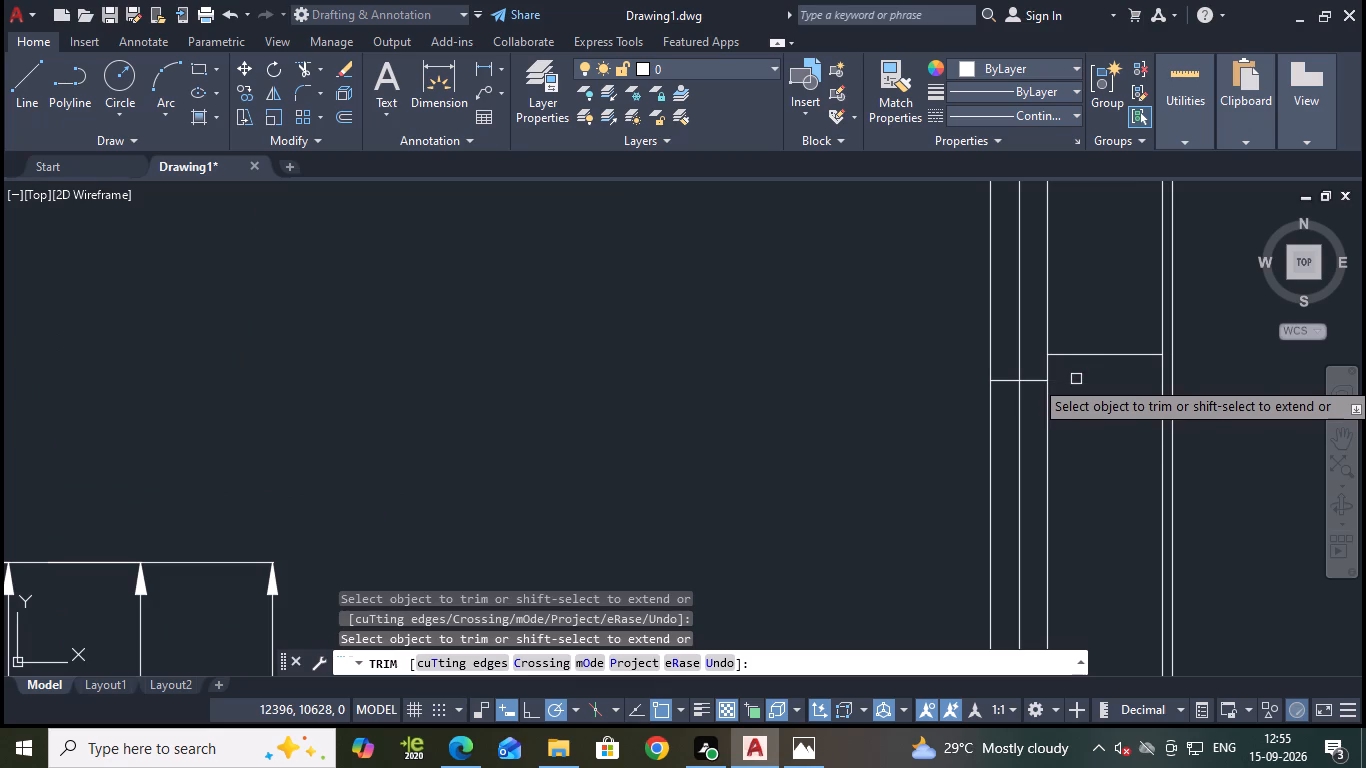
Trim the side view's lower Ø80 line to the left of the 22-unit offset line.
scroll(1057, 461, down, 2)
middle_drag(1077, 483, 1024, 414)
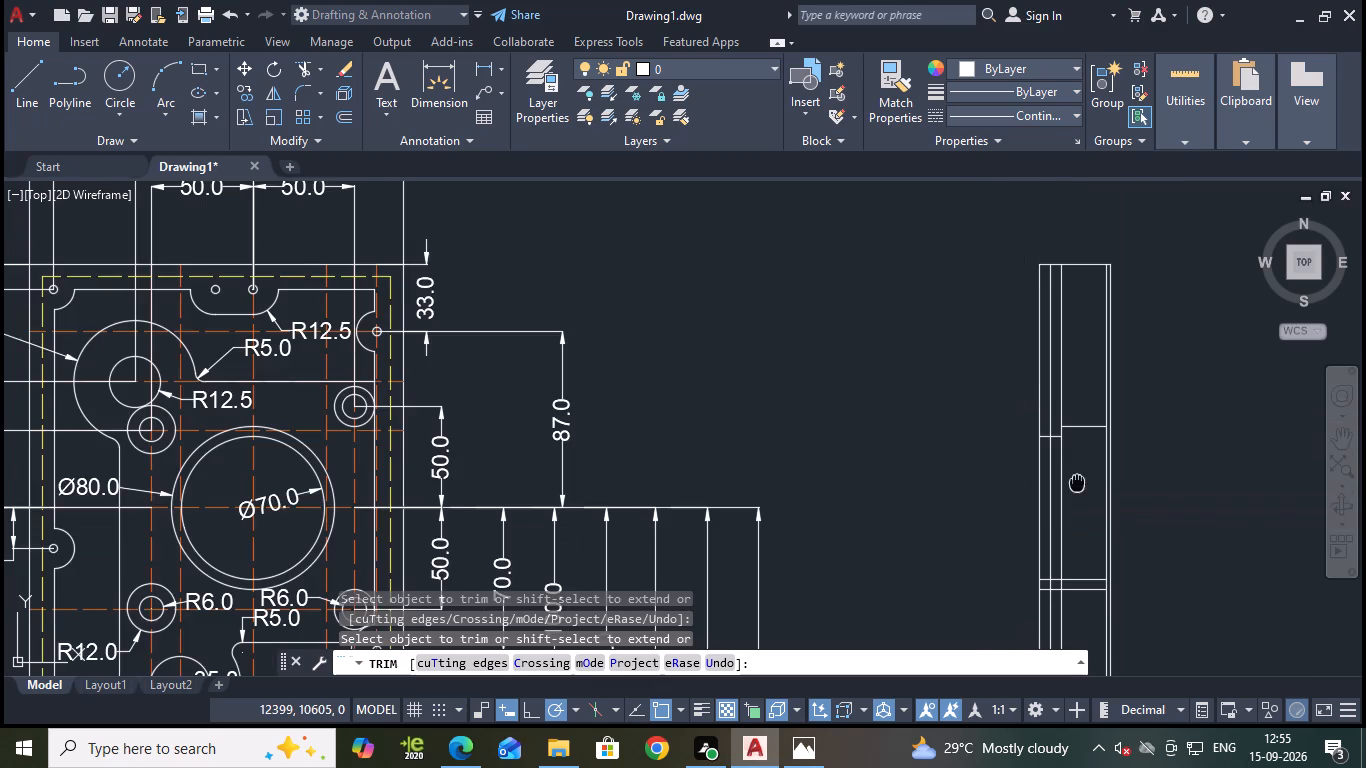
middle_drag(1024, 414, 1014, 388)
scroll(985, 447, up, 1)
middle_drag(1009, 493, 997, 441)
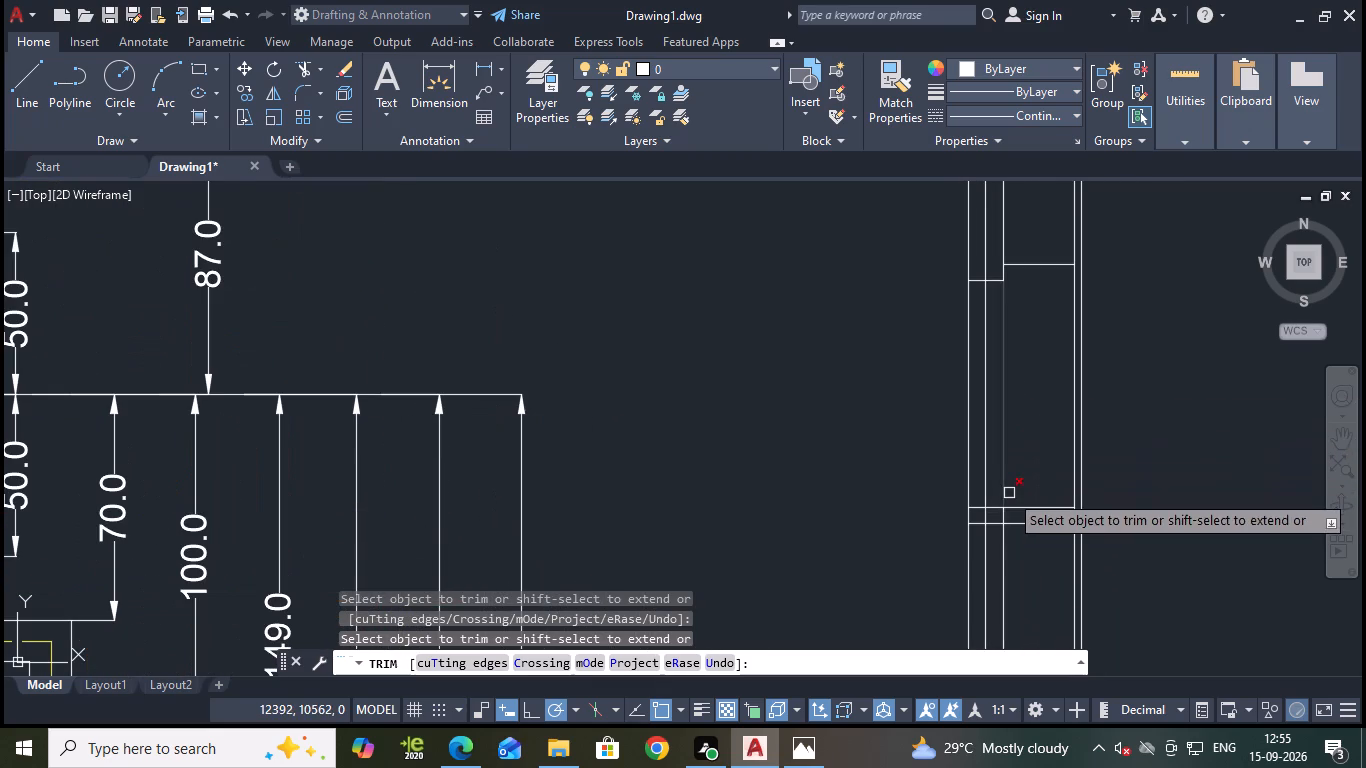
middle_drag(997, 441, 995, 412)
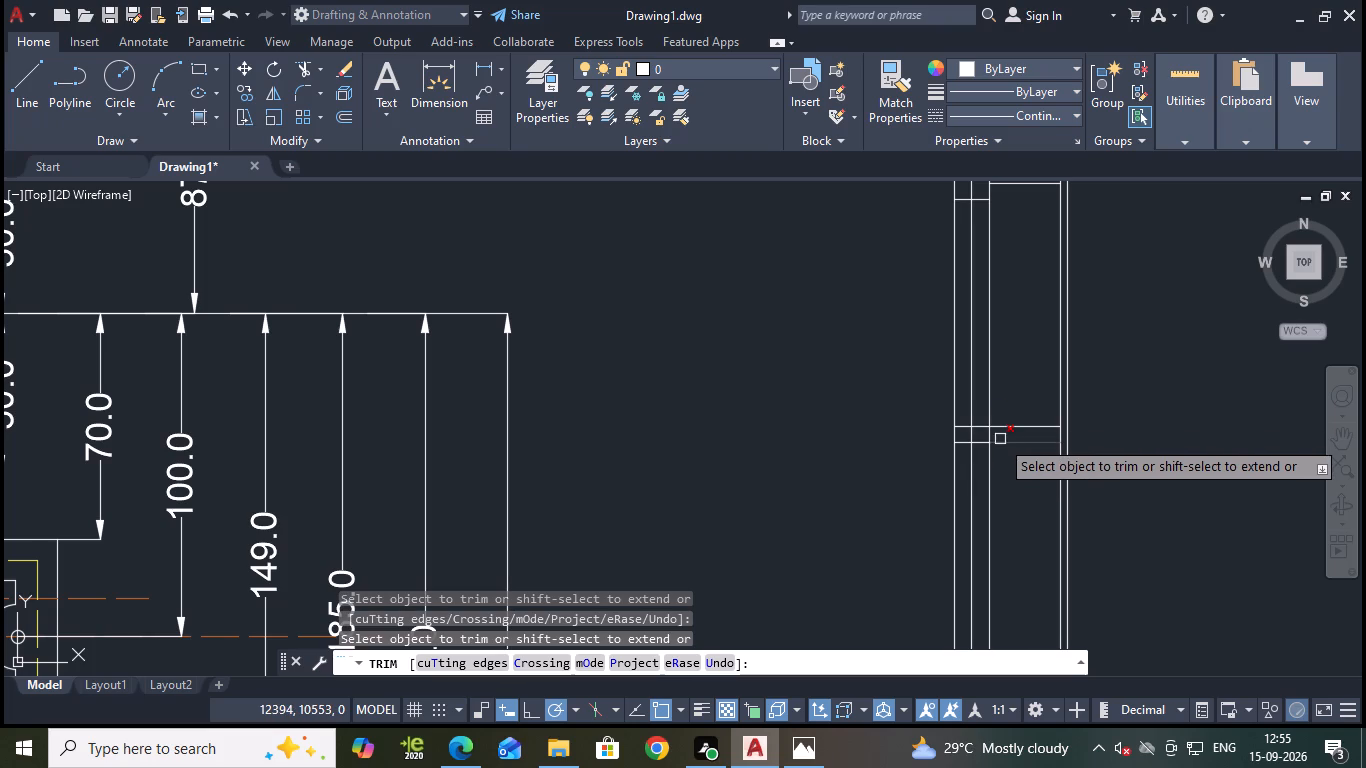
click(981, 445)
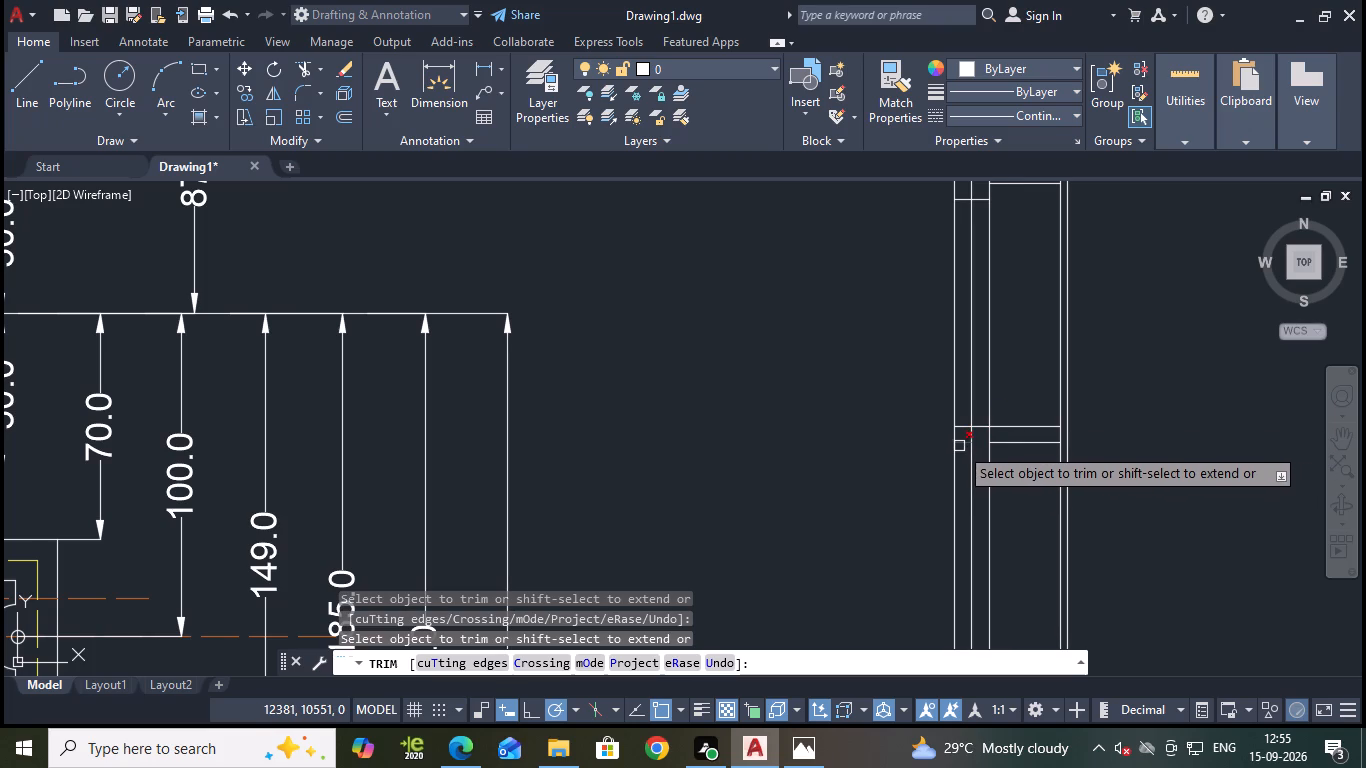
click(962, 444)
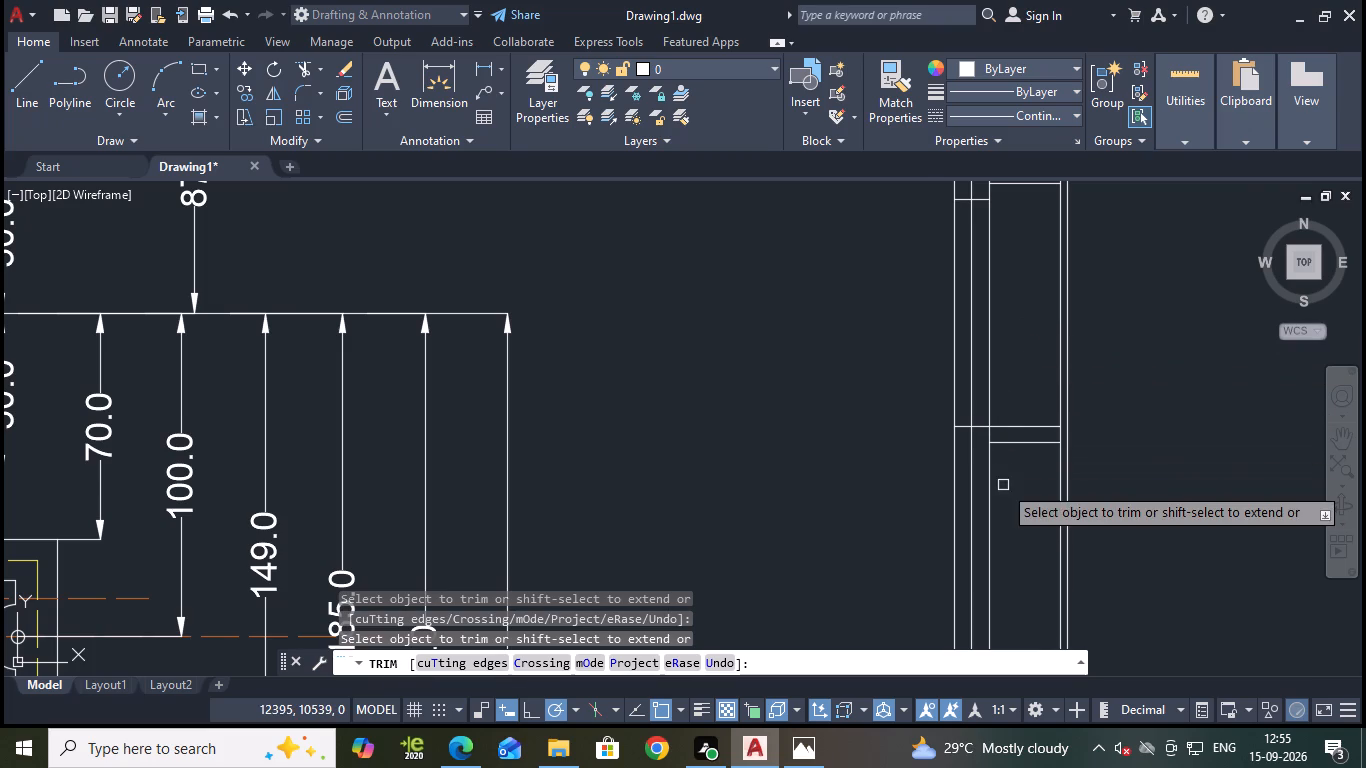
Trim the two inner vertical lines in the side view where they cross the bore opening, between the upper and lower bore lines.
scroll(1012, 449, up, 2)
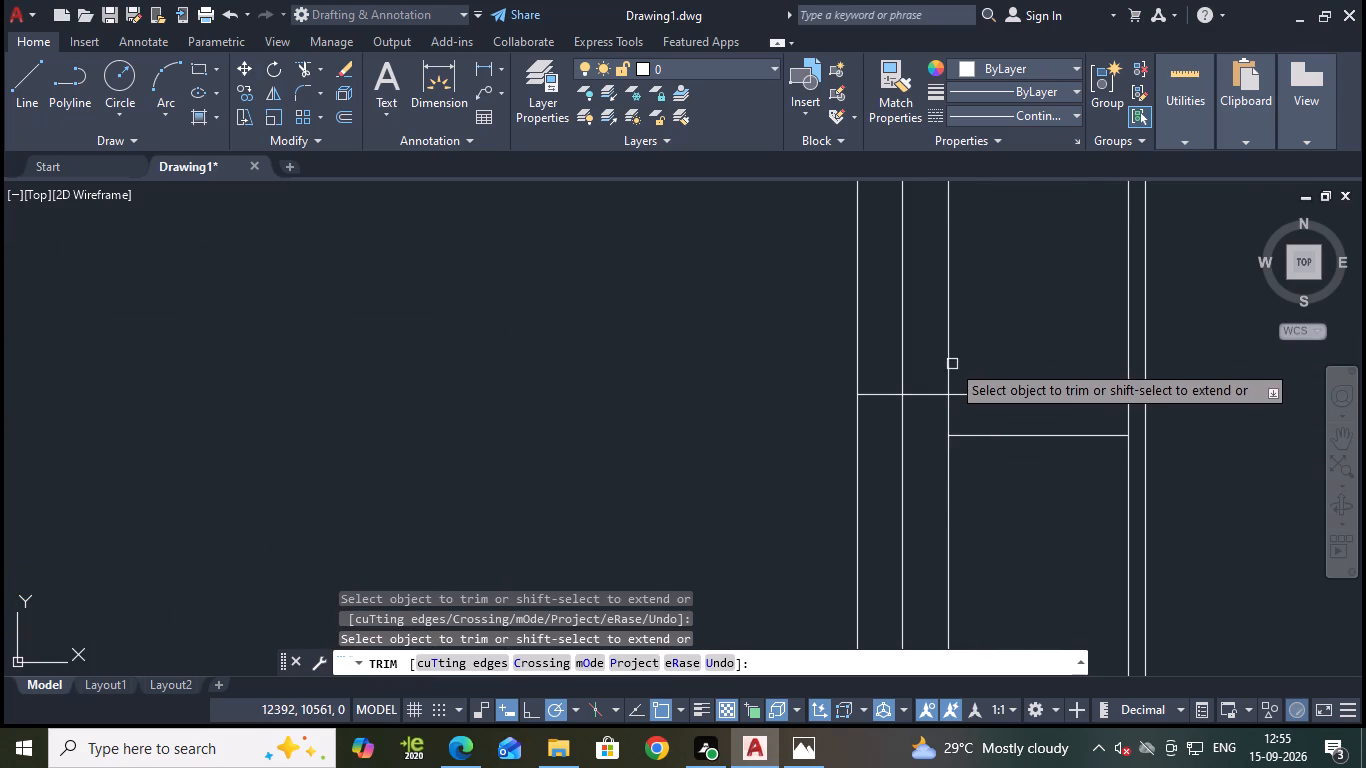
click(947, 361)
scroll(989, 345, down, 2)
middle_drag(989, 319, 988, 500)
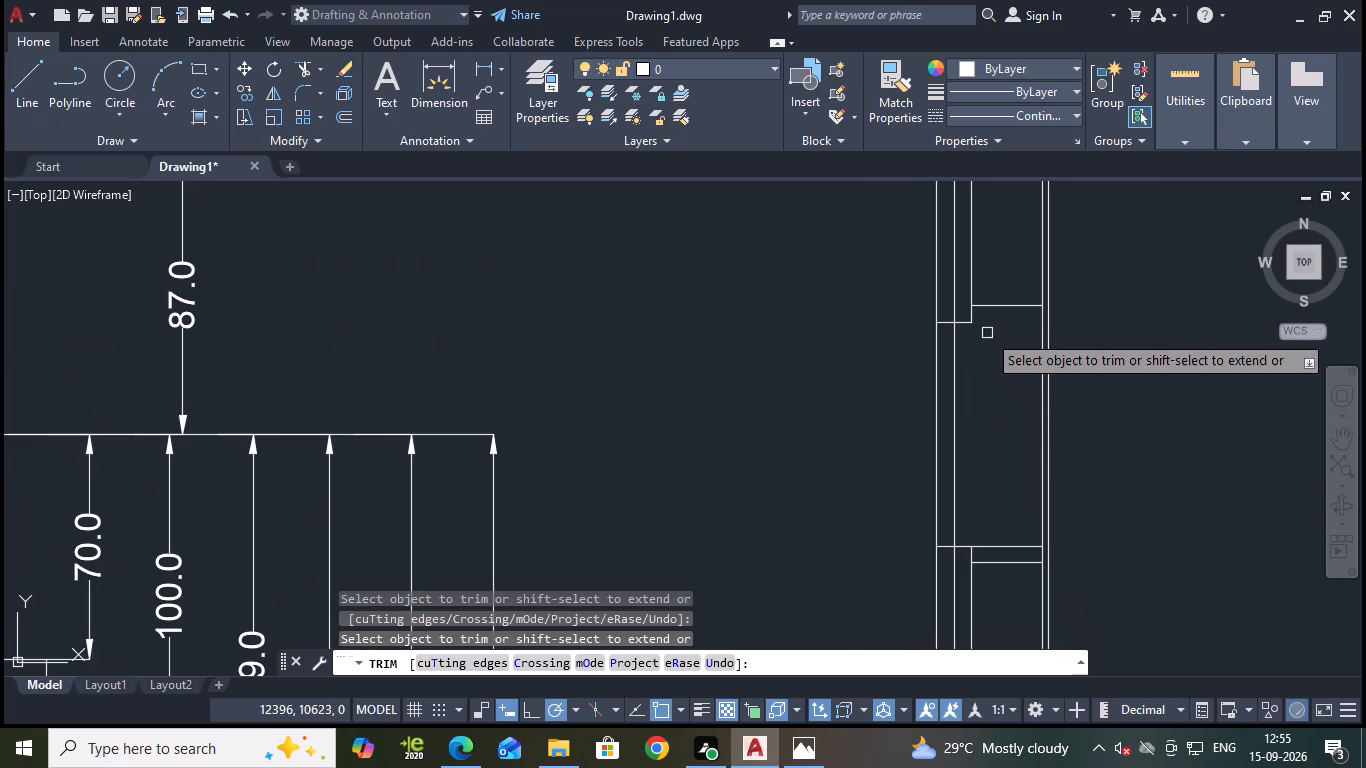
click(956, 398)
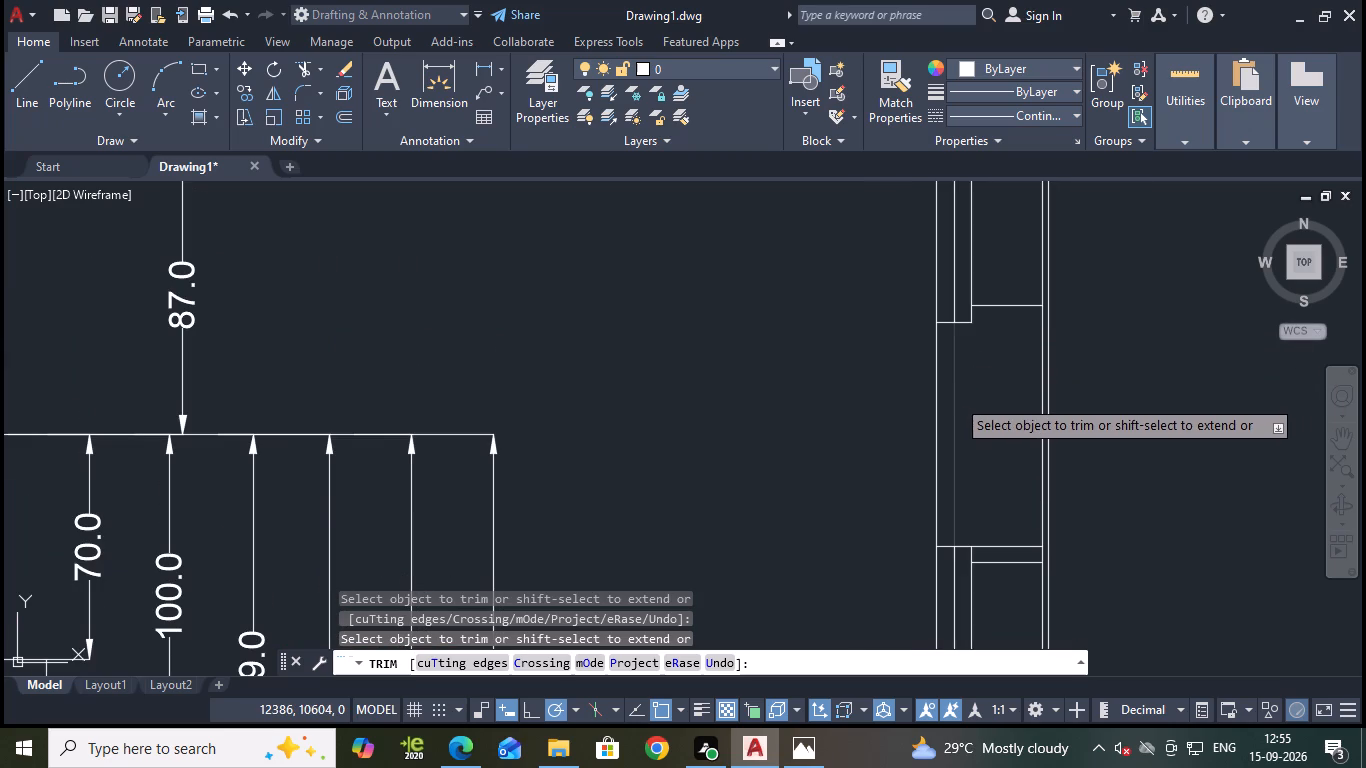
Trim the side view's lower Ø70 line to the right of the 22-unit offset line.
scroll(1074, 570, down, 1)
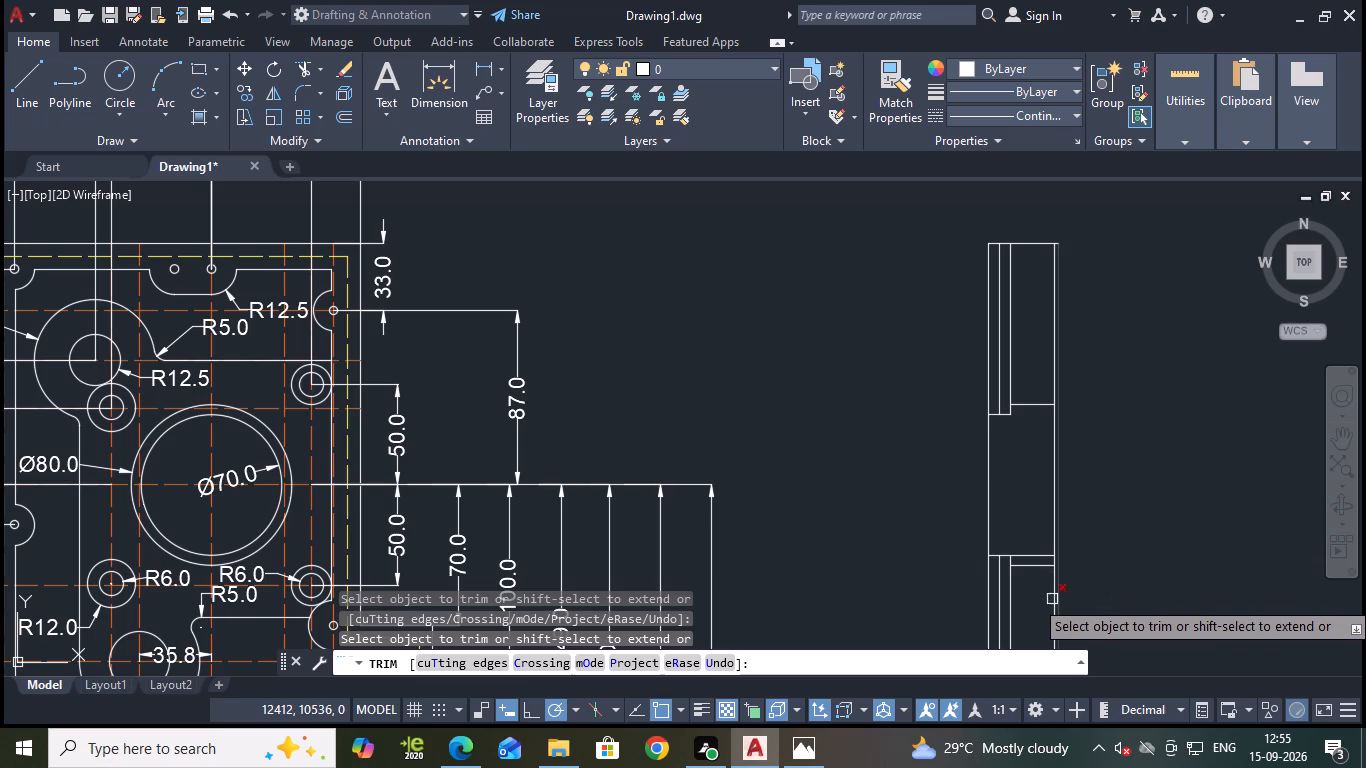
scroll(1000, 580, up, 2)
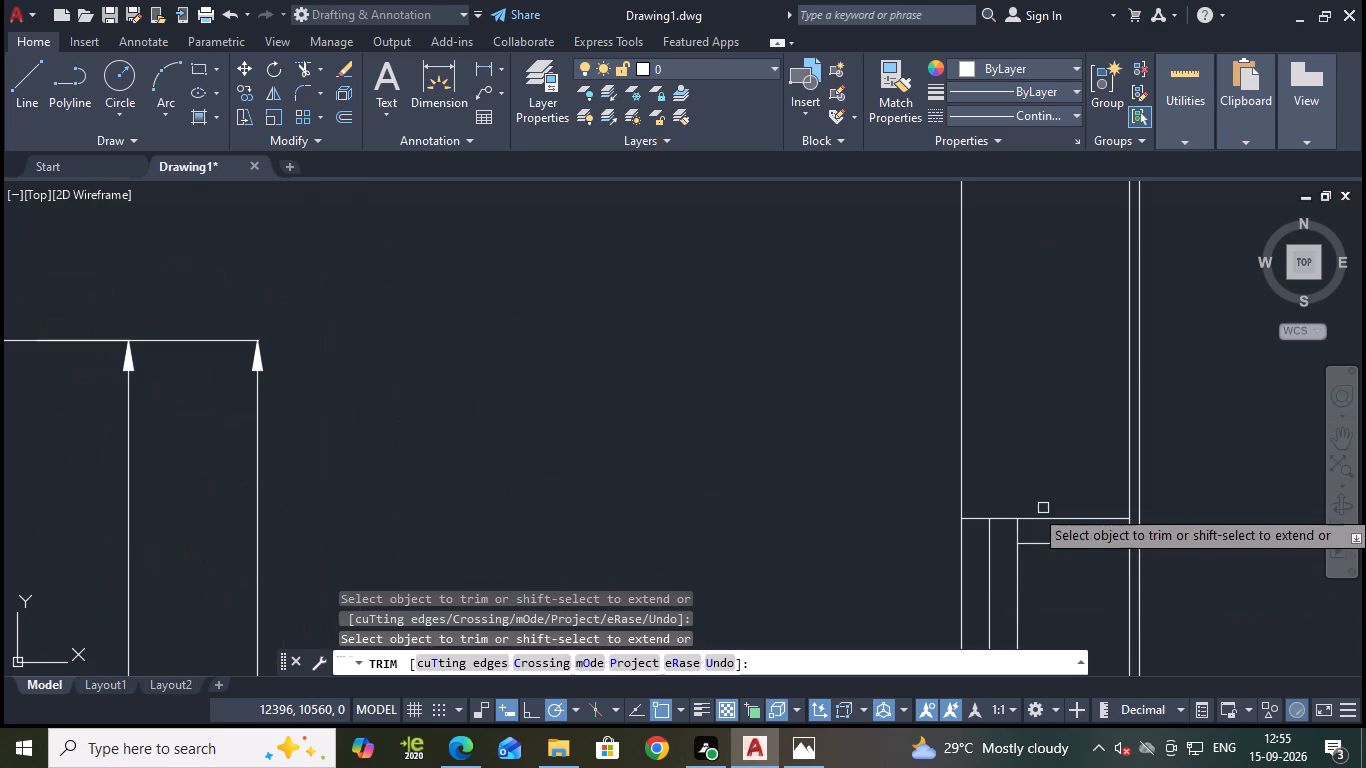
click(1050, 520)
scroll(1103, 488, down, 2)
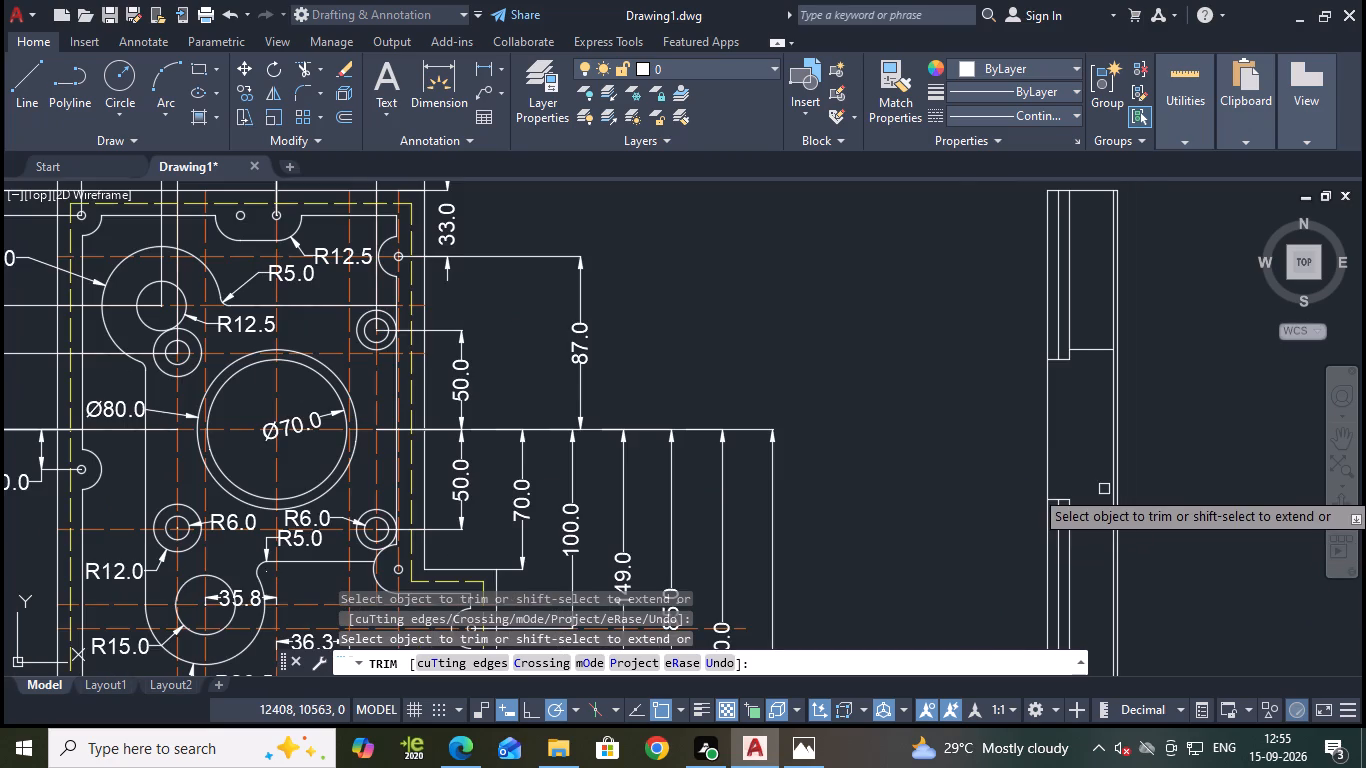
middle_drag(1176, 480, 939, 437)
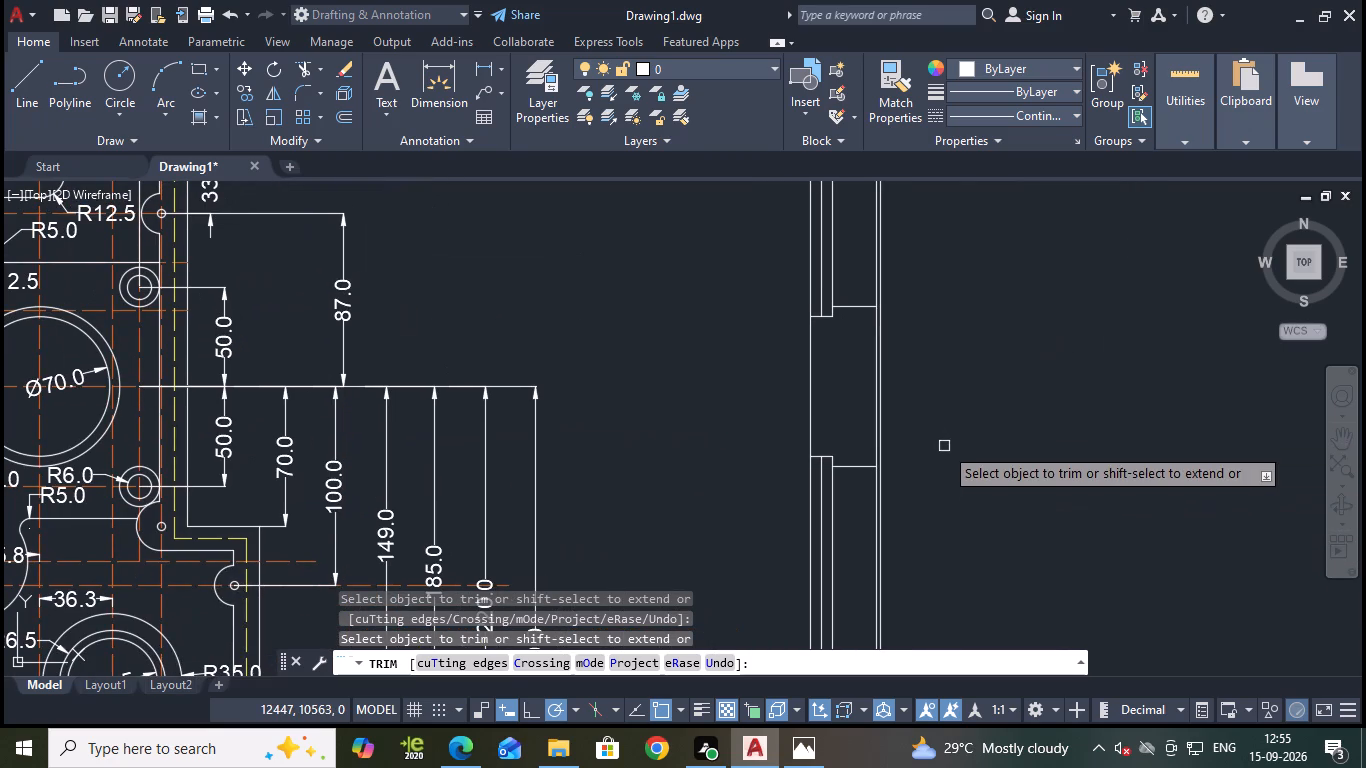
key(Escape)
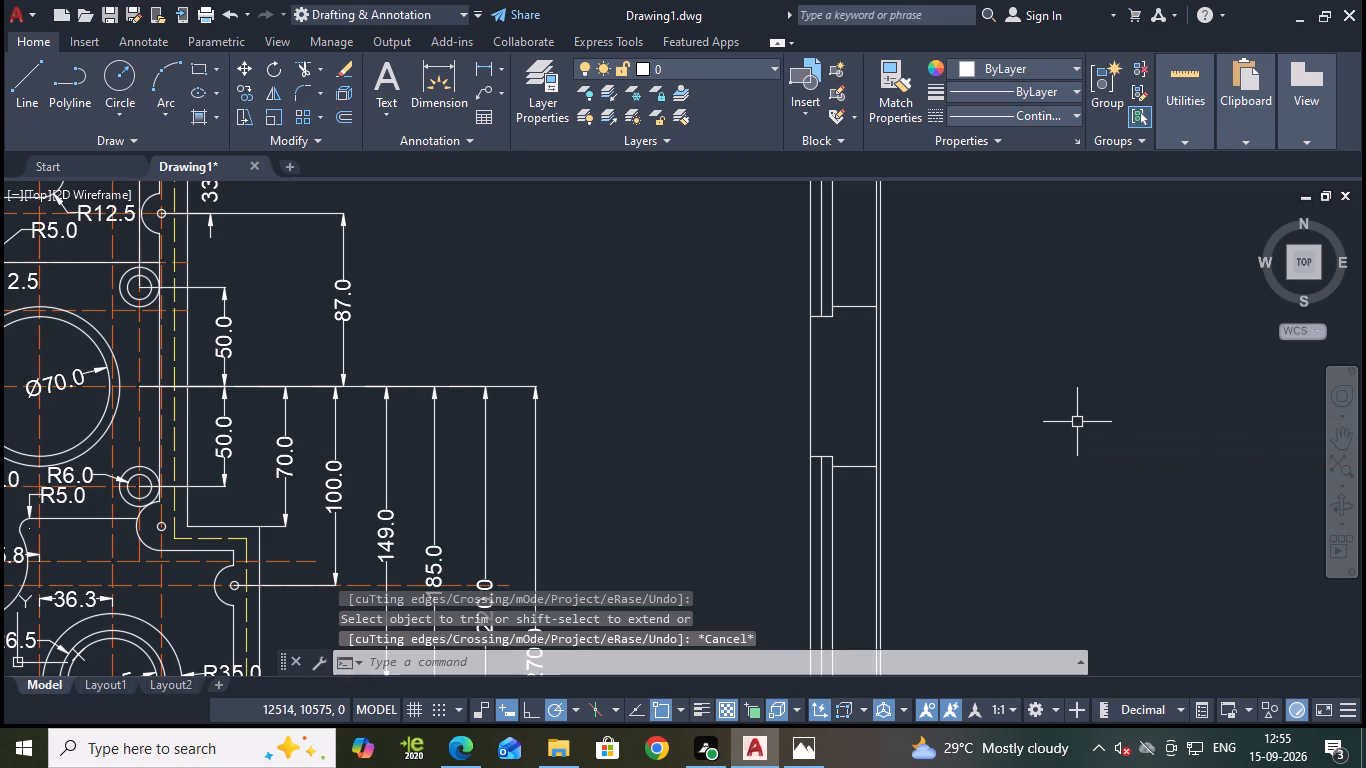
Save the drawing.
key(ctrl+s)
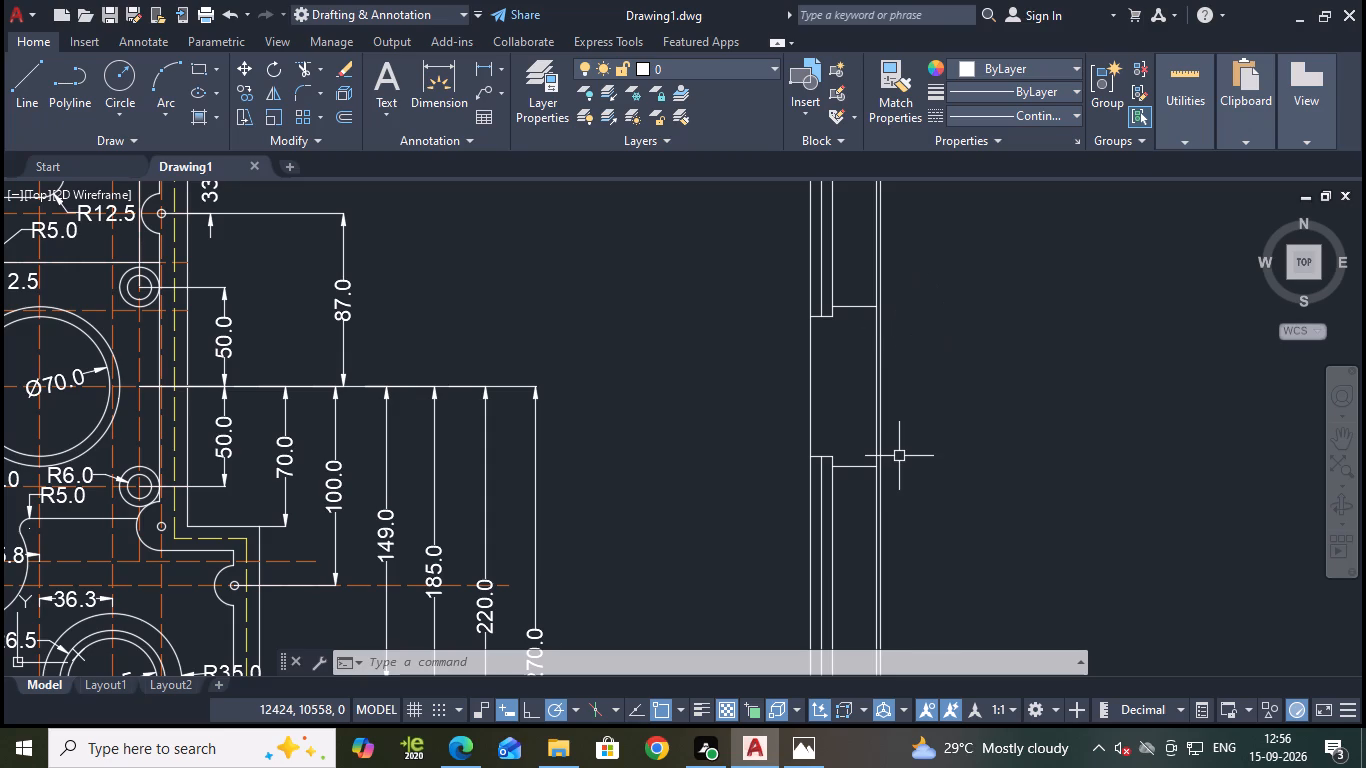
Erase the inner of the side view's two closely spaced right-hand vertical lines.
scroll(899, 456, down, 1)
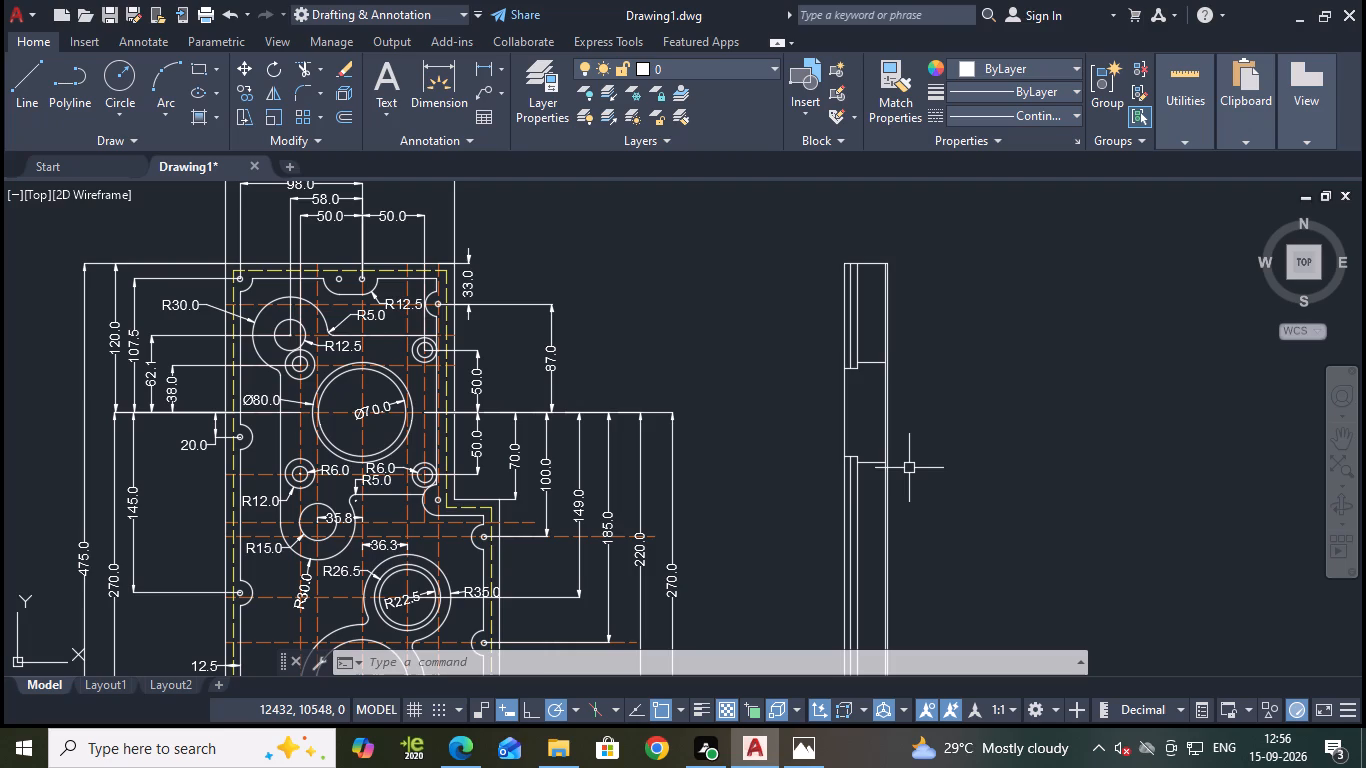
scroll(883, 495, up, 2)
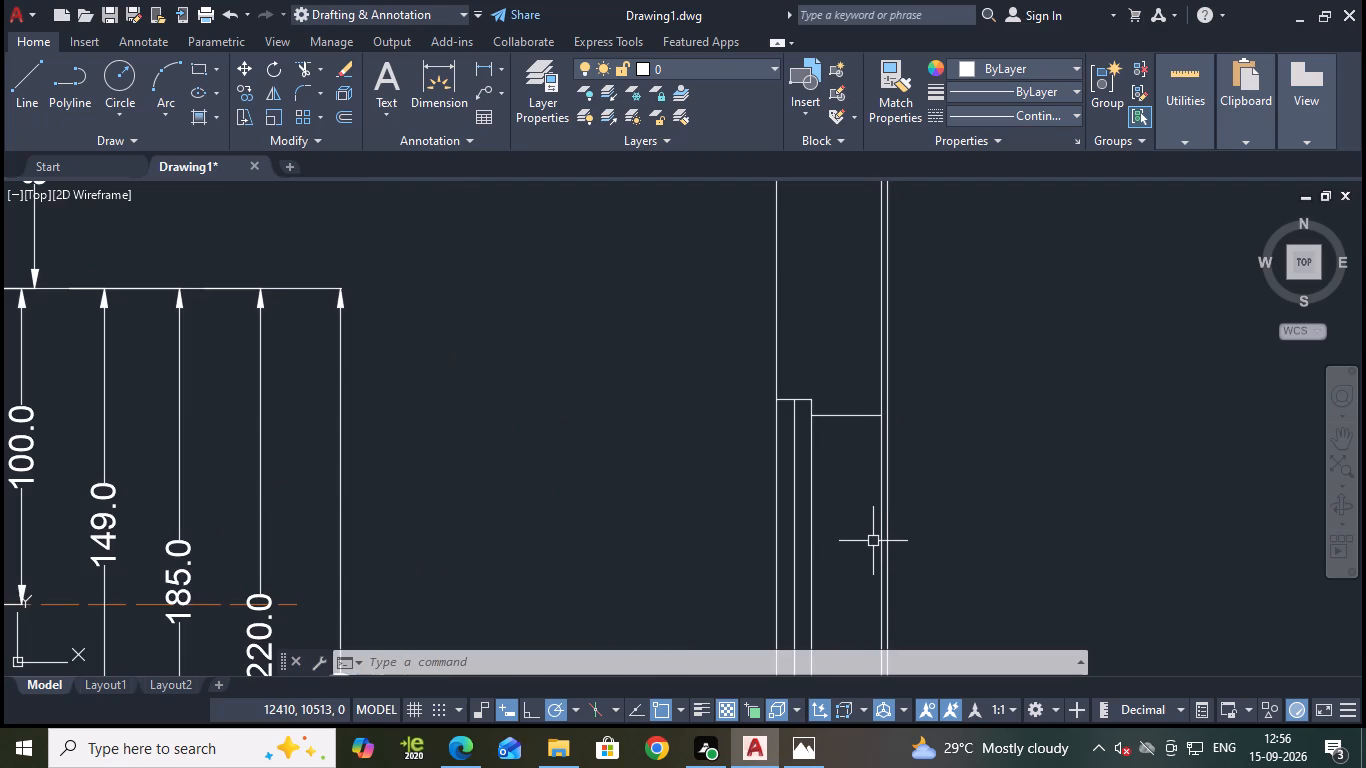
click(881, 550)
key(e)
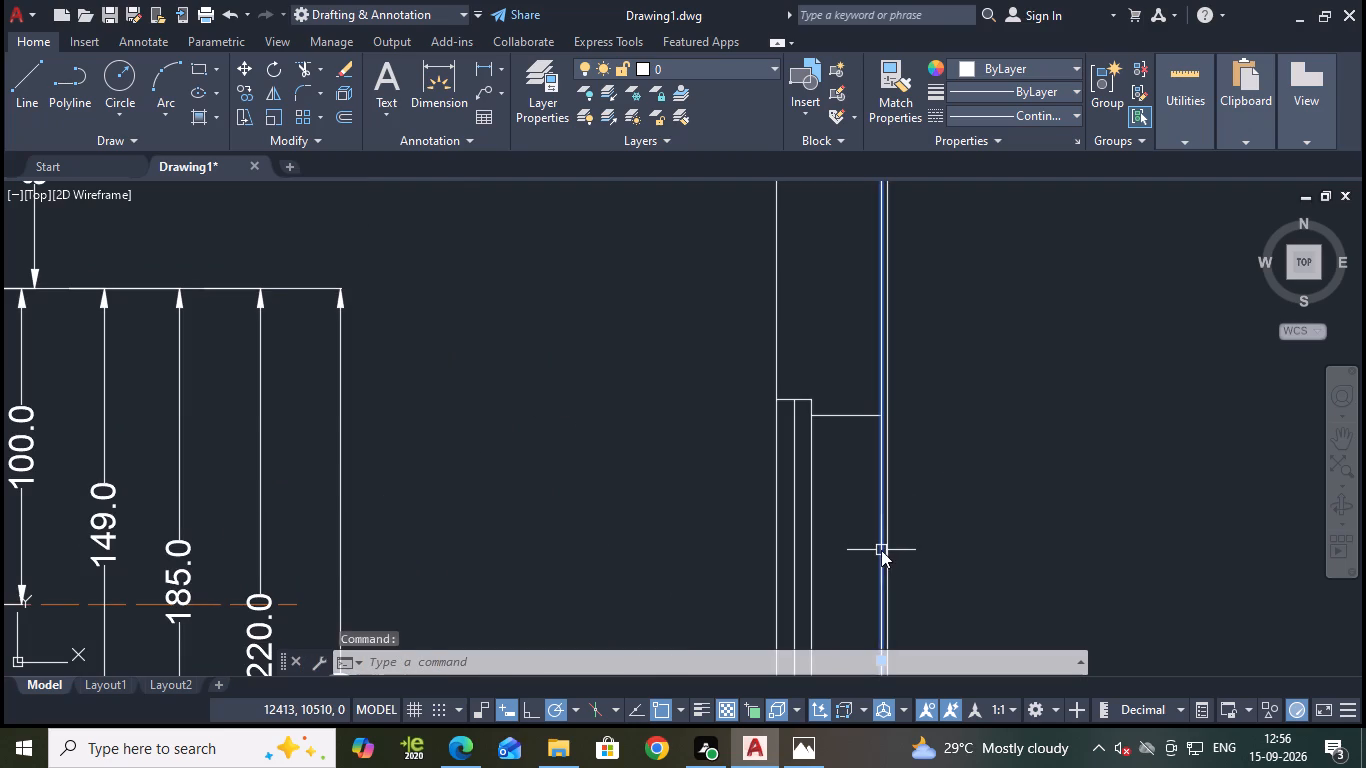
key(Return)
scroll(881, 550, down, 2)
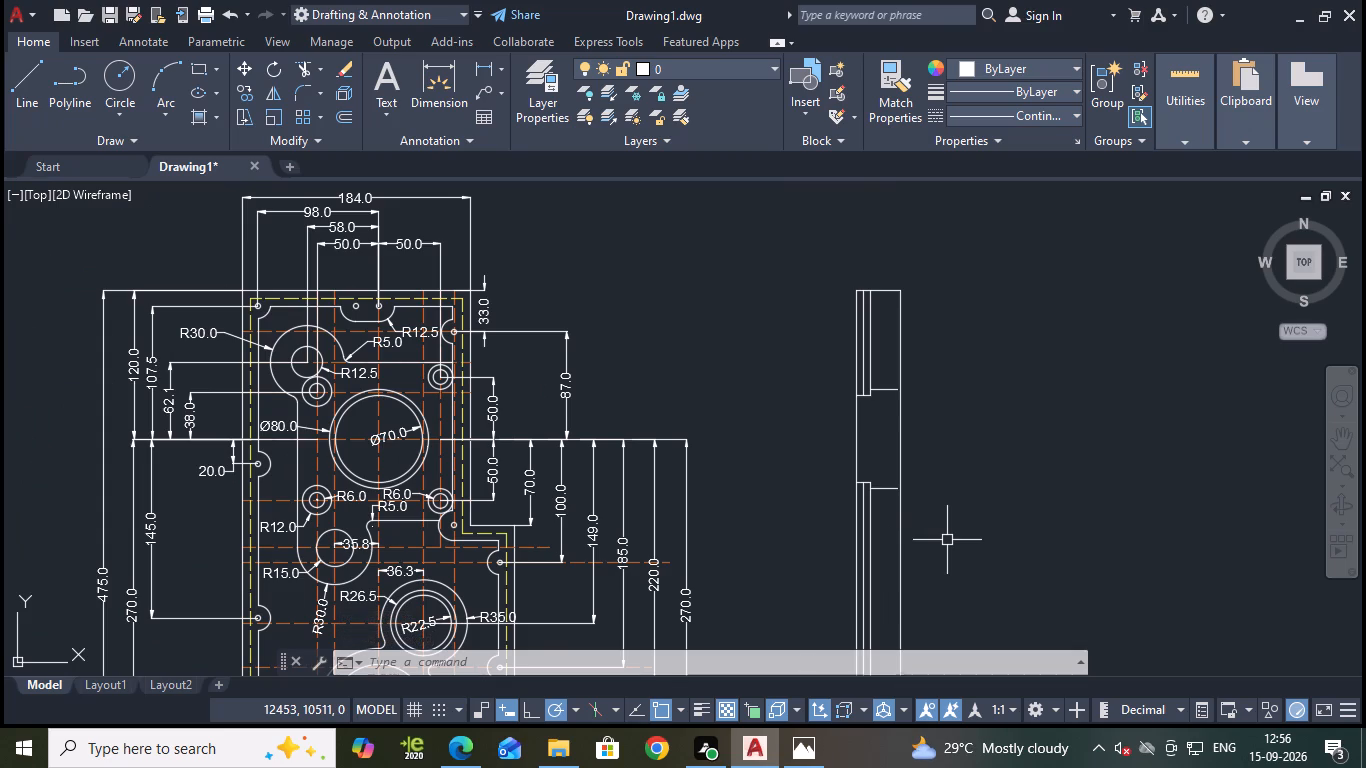
Offset the side view's right edge line 6 units to the left.
key(o)
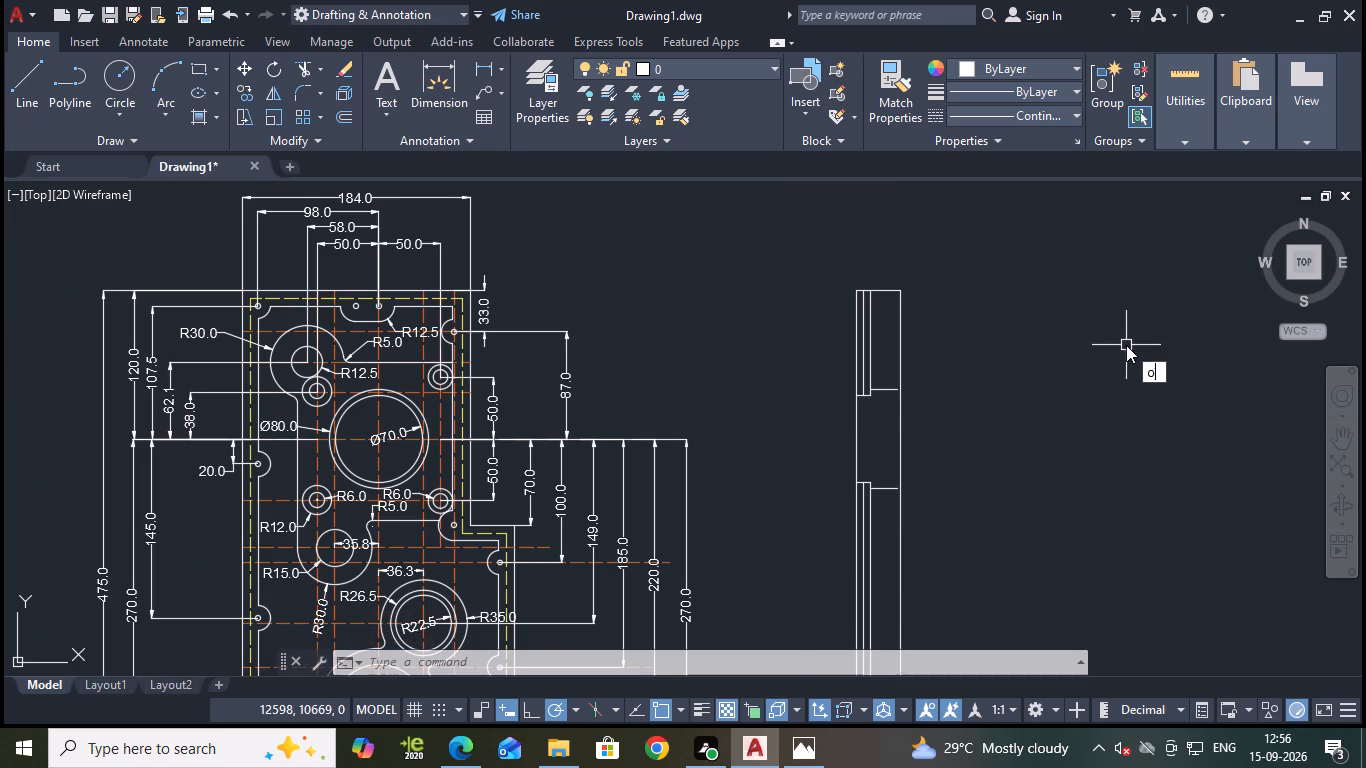
key(Return)
key(Return)
click(900, 350)
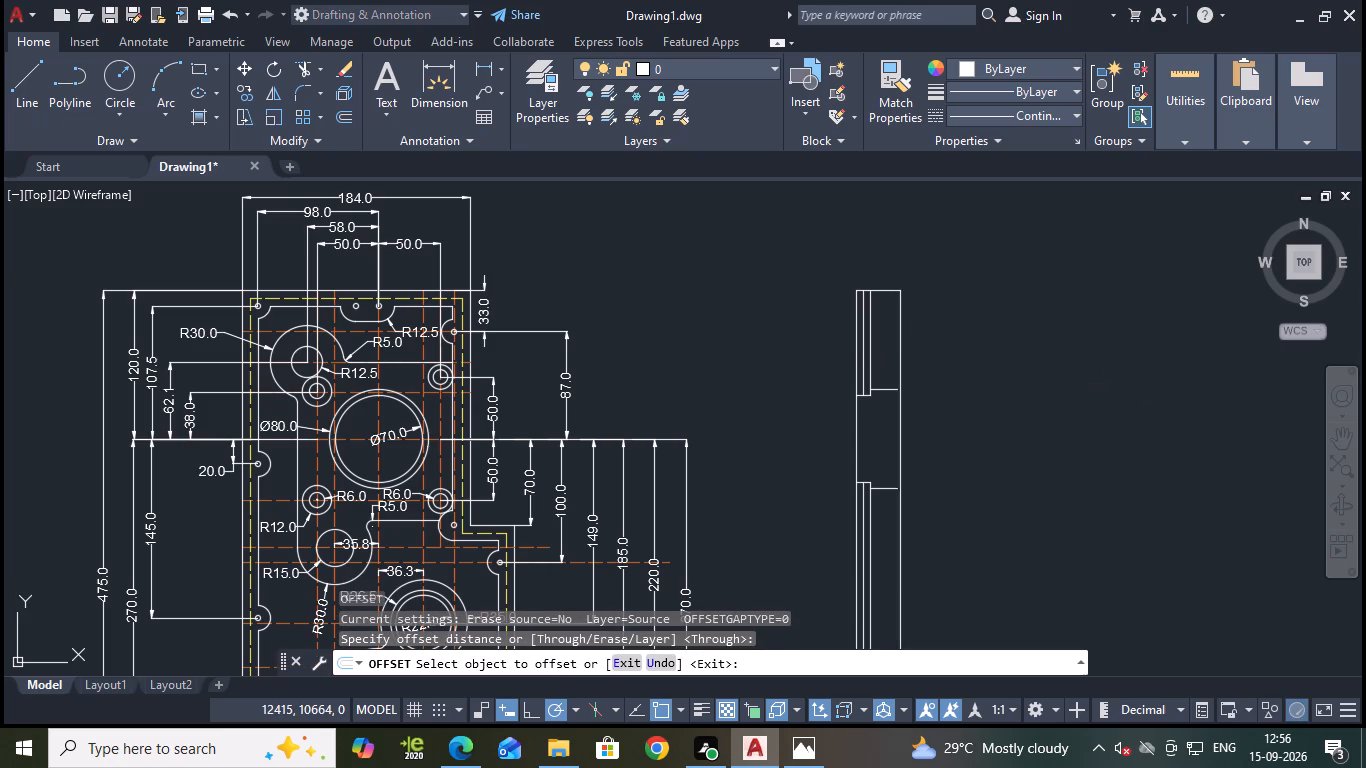
key(6)
key(Return)
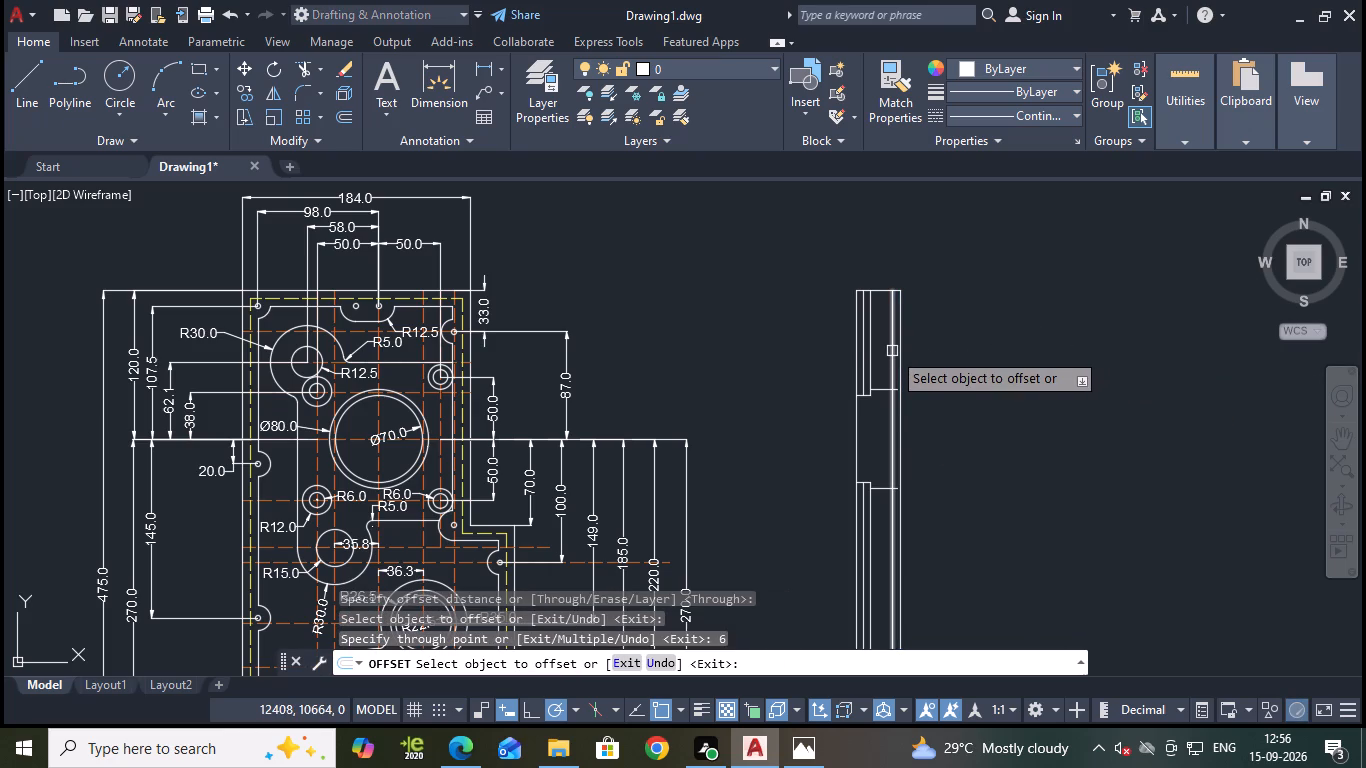
scroll(929, 393, up, 2)
scroll(929, 388, down, 1)
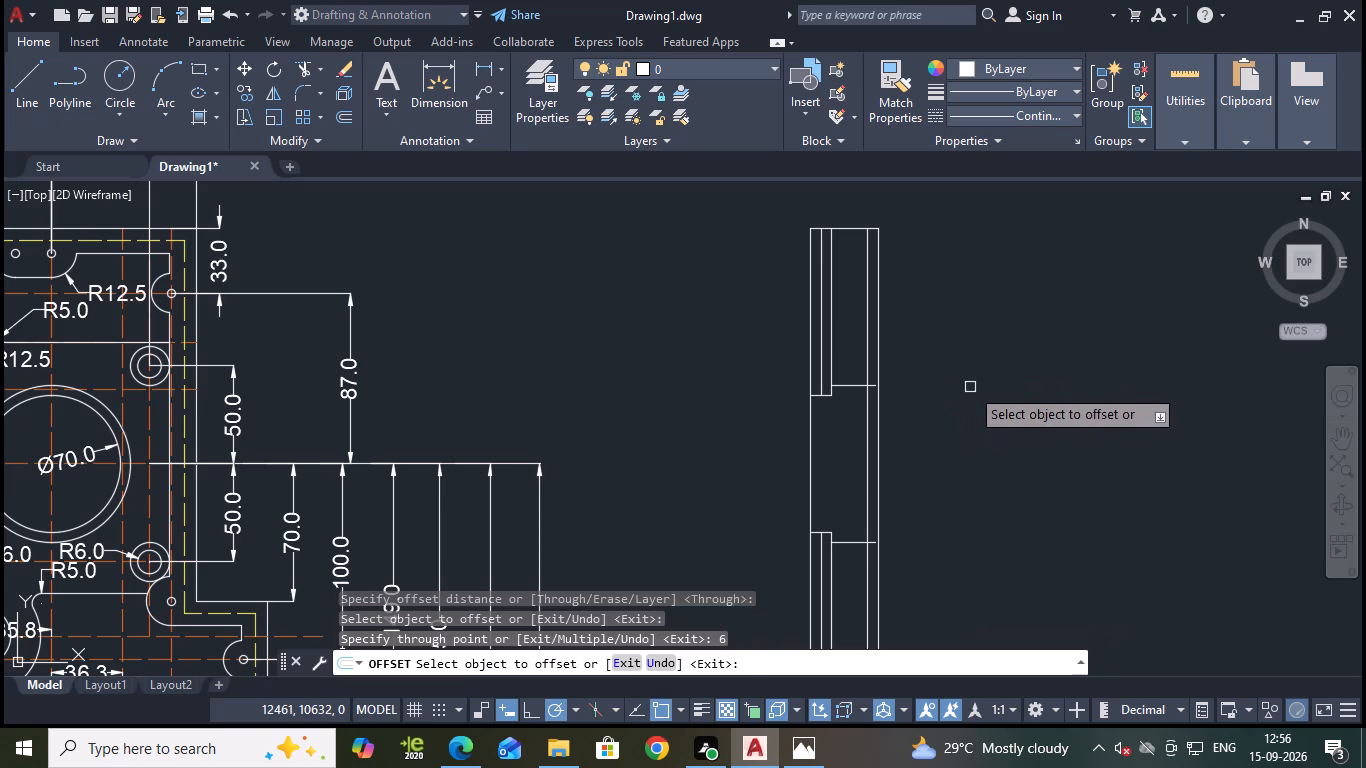
key(Escape)
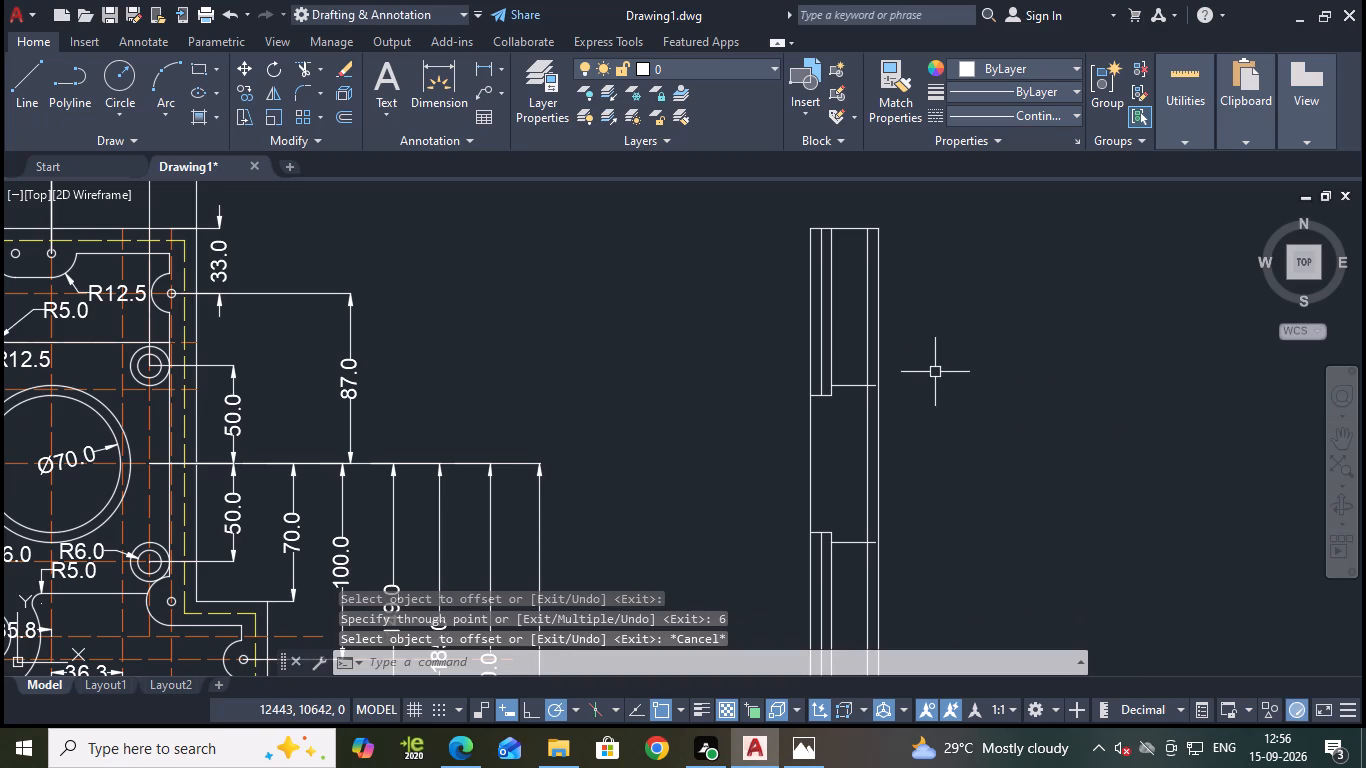
Trim the ends of the upper and lower Ø80 lines that extend past the 6-unit offset line.
text(tr)
key(Return)
scroll(893, 397, up, 1)
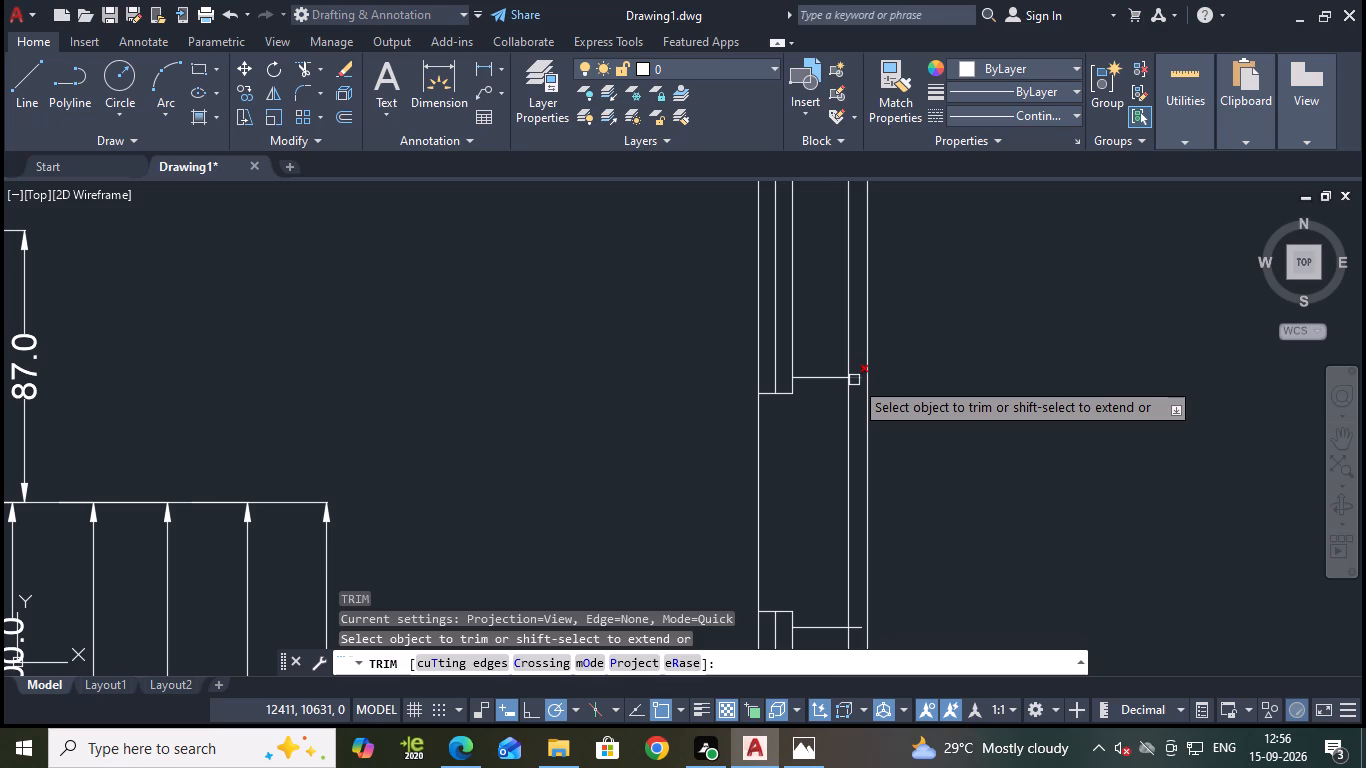
click(854, 380)
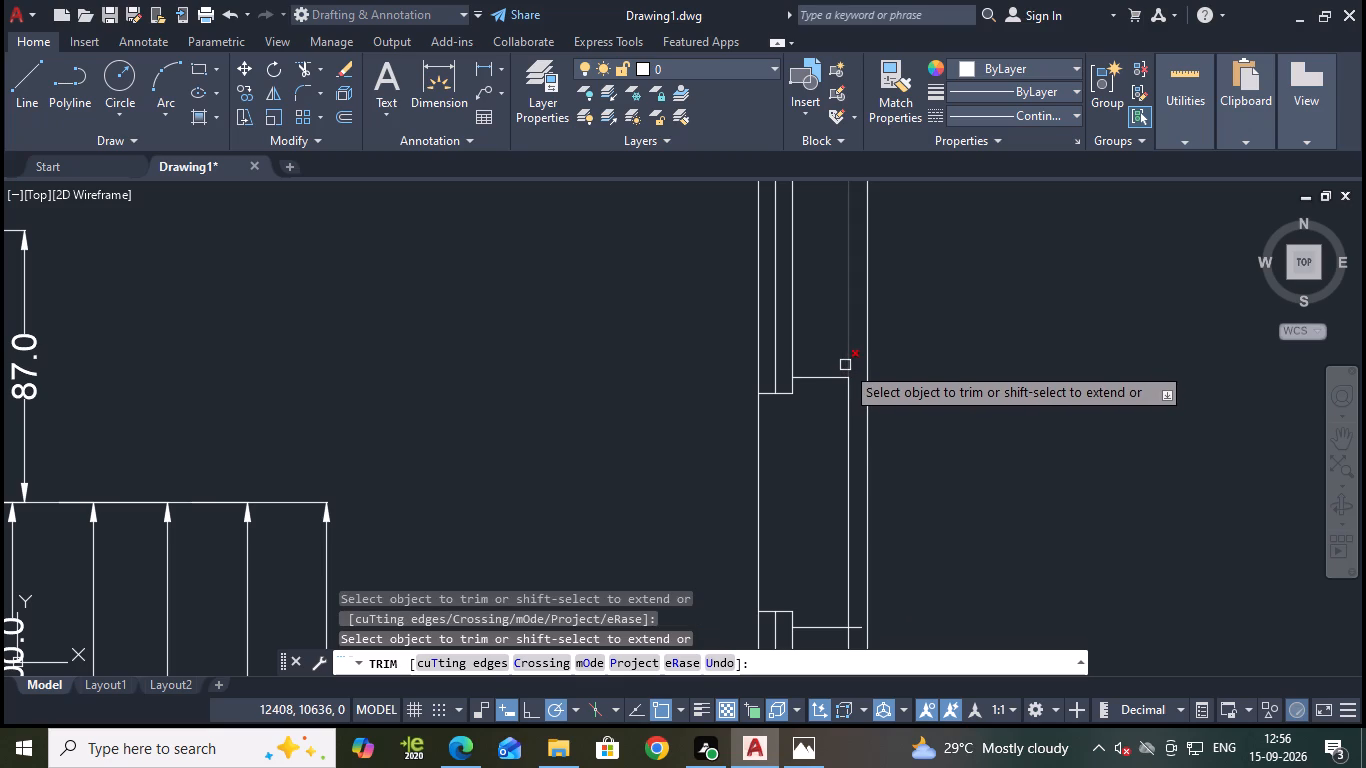
scroll(901, 415, down, 1)
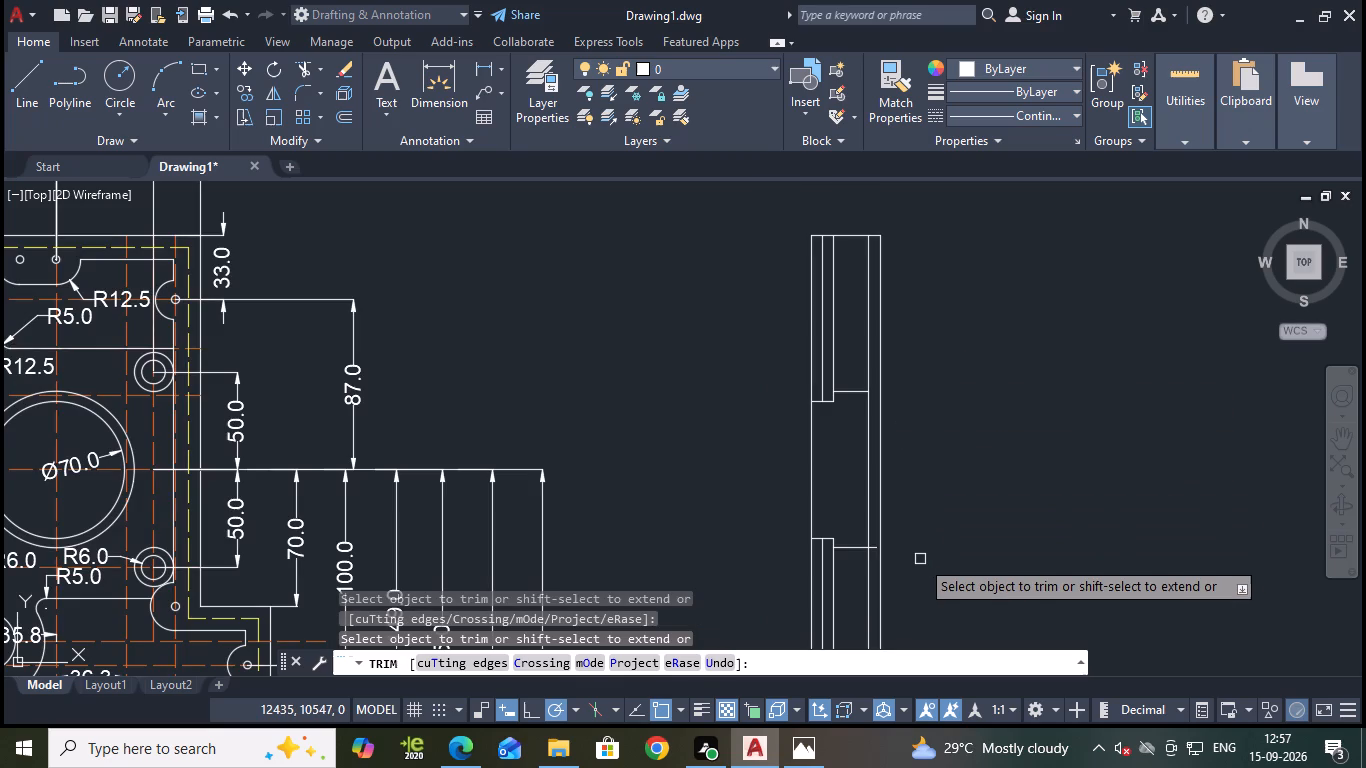
middle_drag(937, 551, 970, 412)
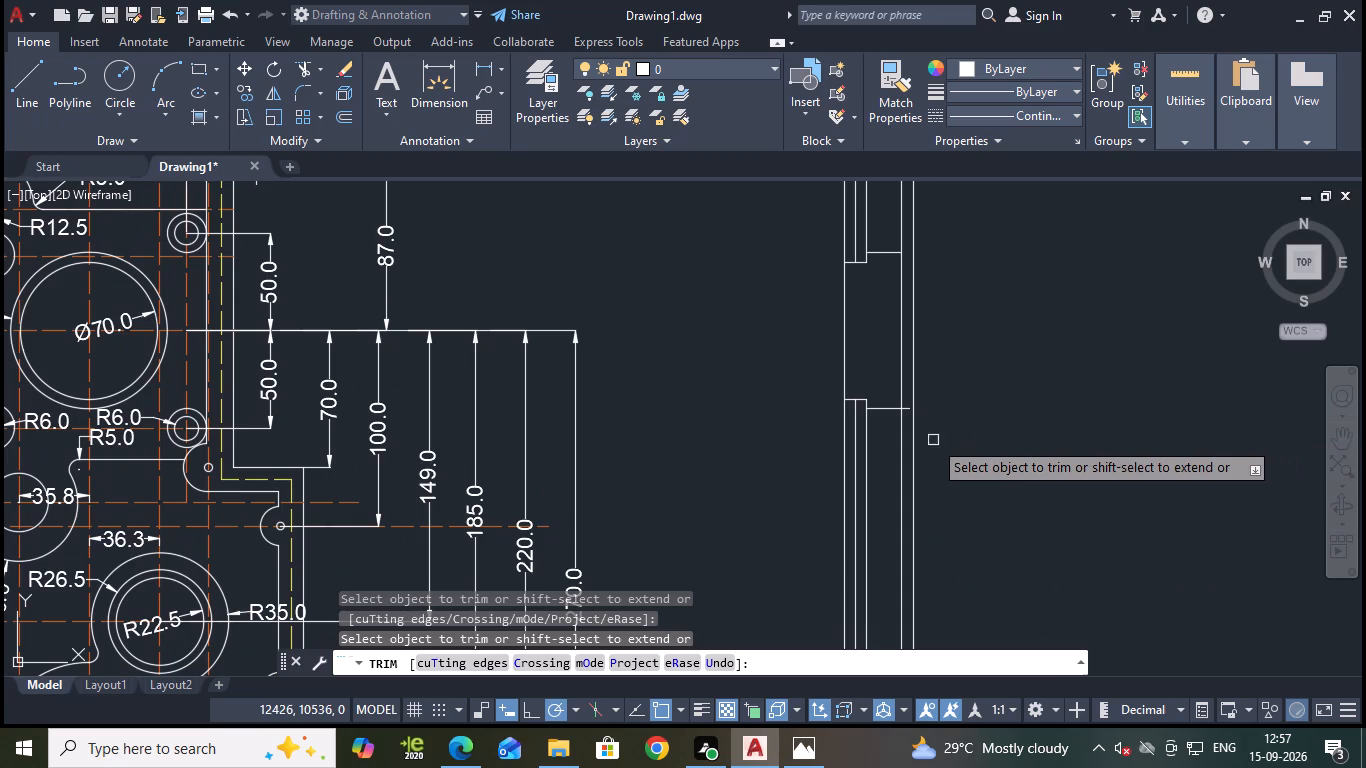
scroll(928, 436, up, 3)
click(866, 370)
scroll(943, 377, down, 3)
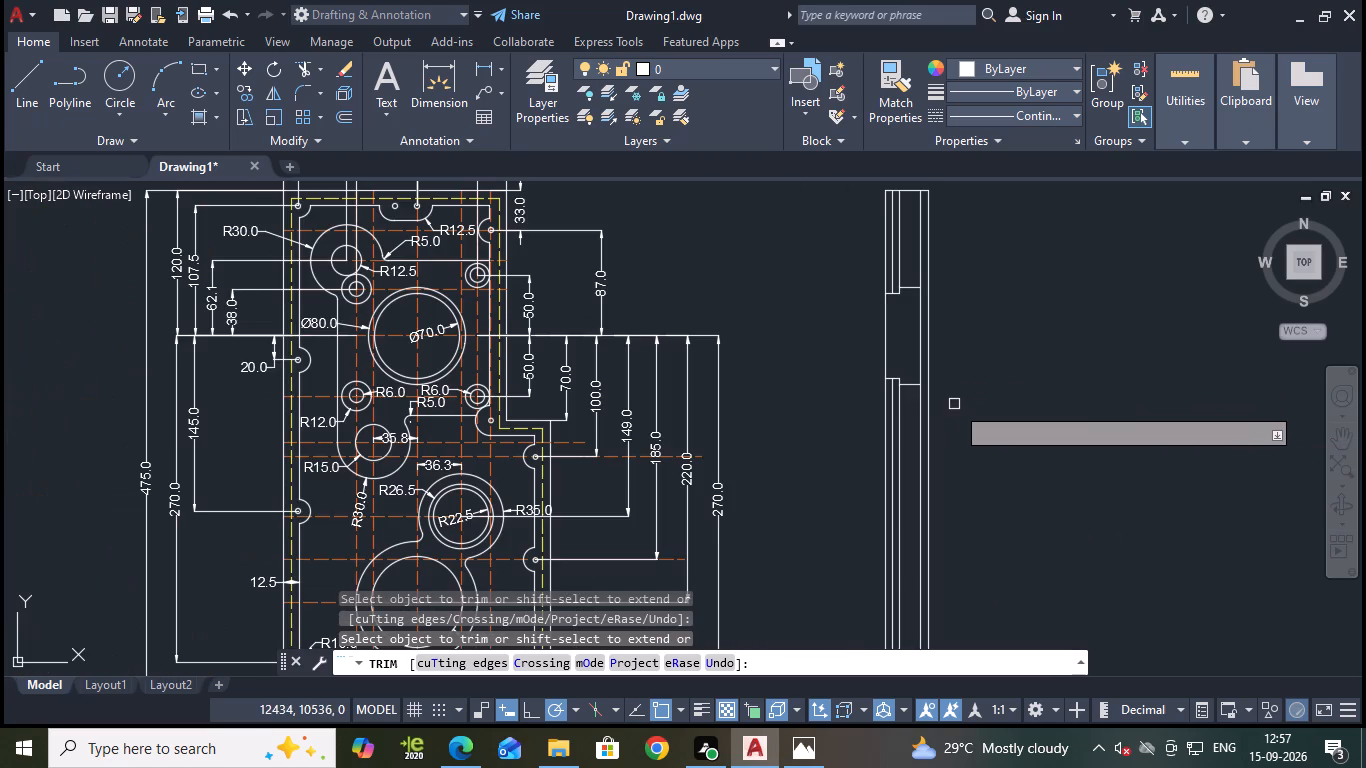
middle_drag(987, 329, 998, 375)
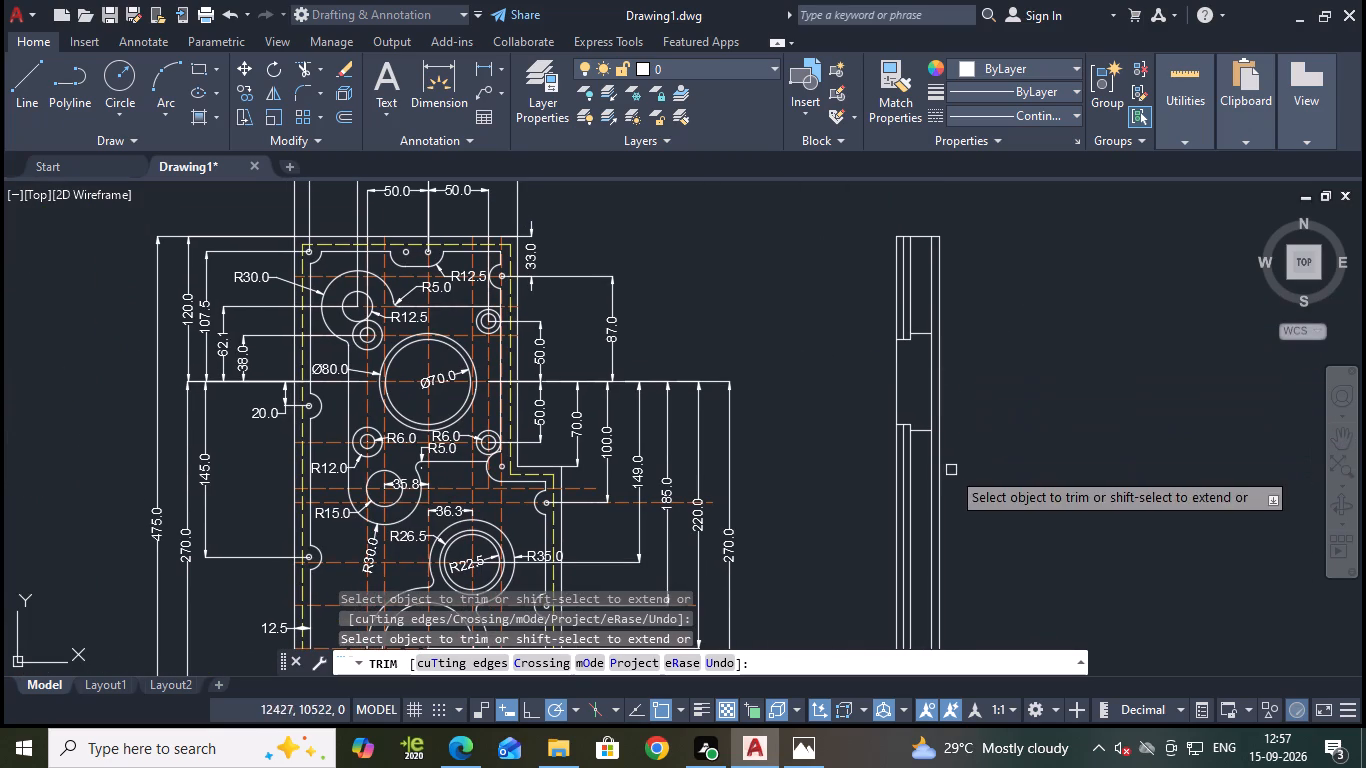
key(Escape)
Erase the two vertical segments between the side view's left edge and the bore's step line, above and below the bore.
click(905, 479)
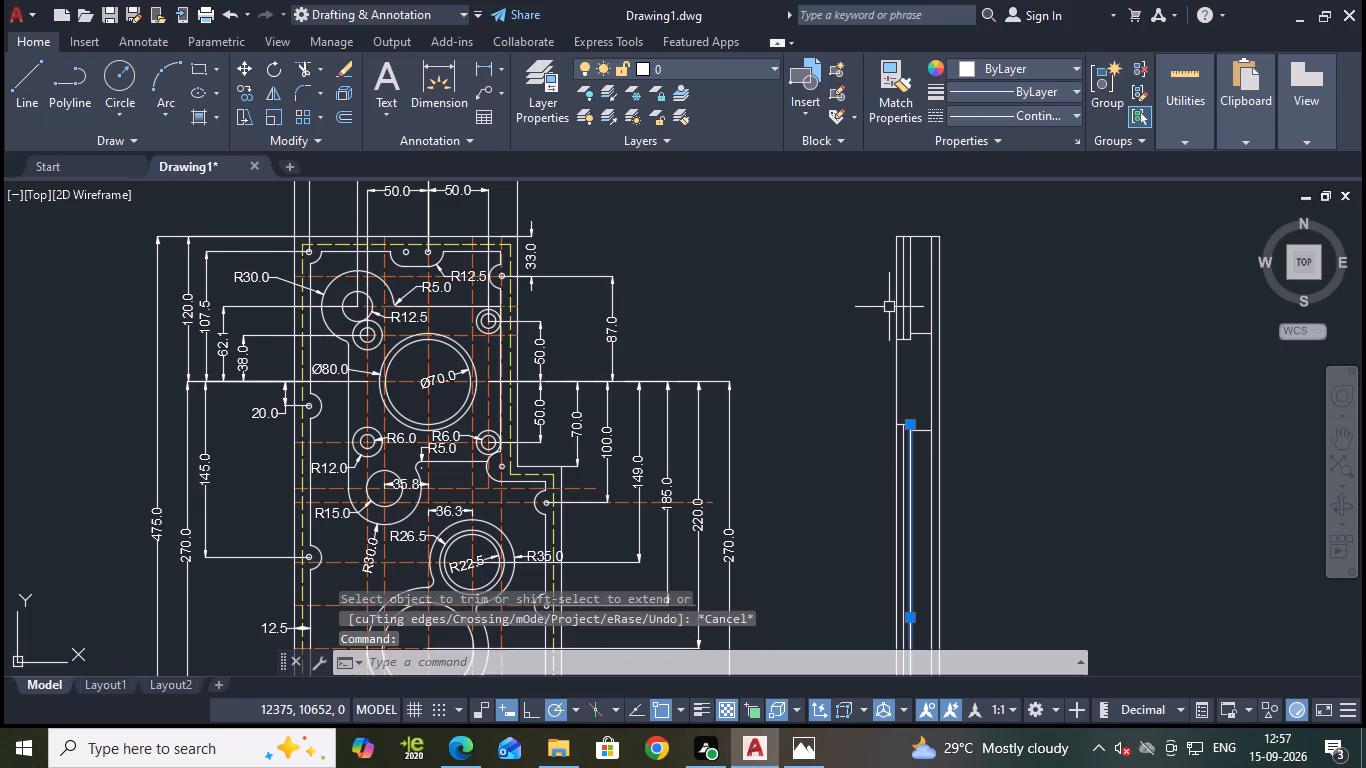
key(Escape)
scroll(906, 440, up, 2)
click(896, 451)
scroll(901, 263, down, 2)
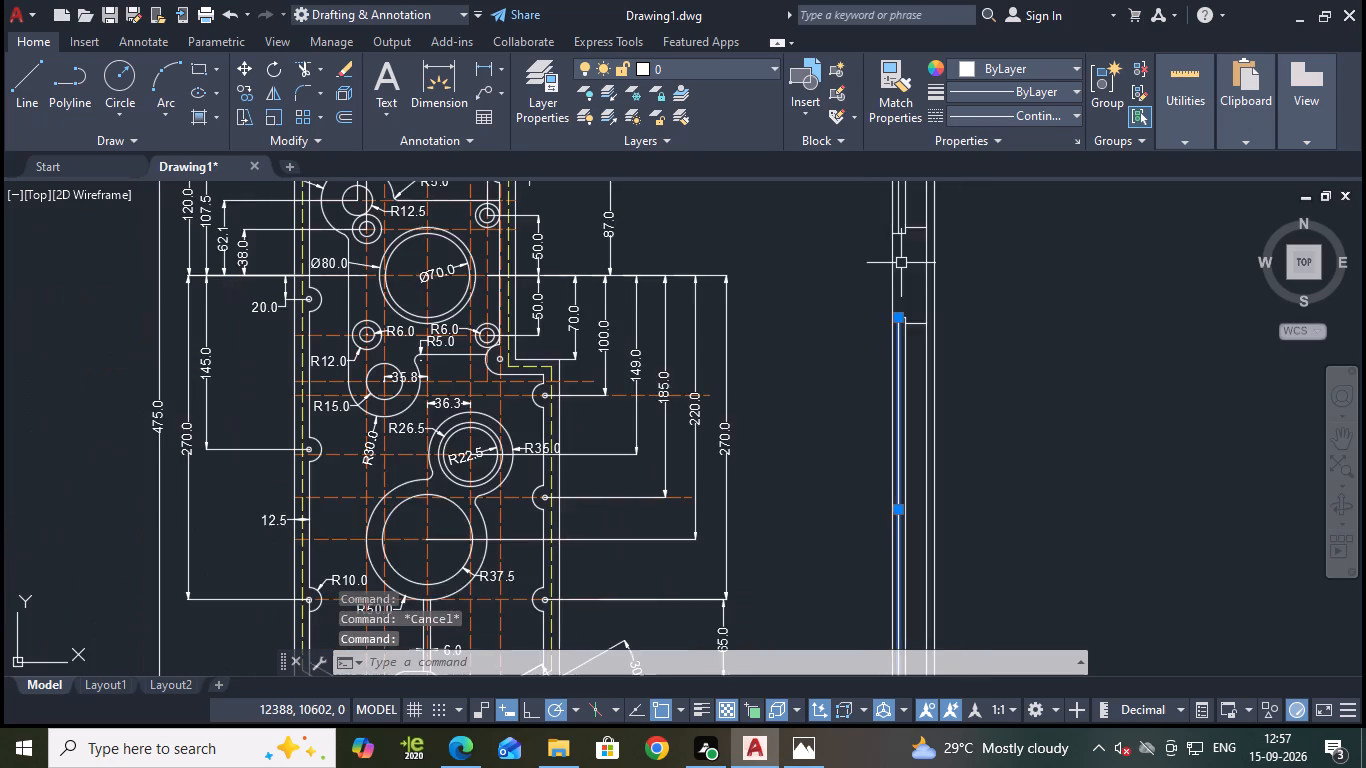
middle_drag(907, 264, 926, 440)
scroll(917, 352, up, 2)
click(912, 365)
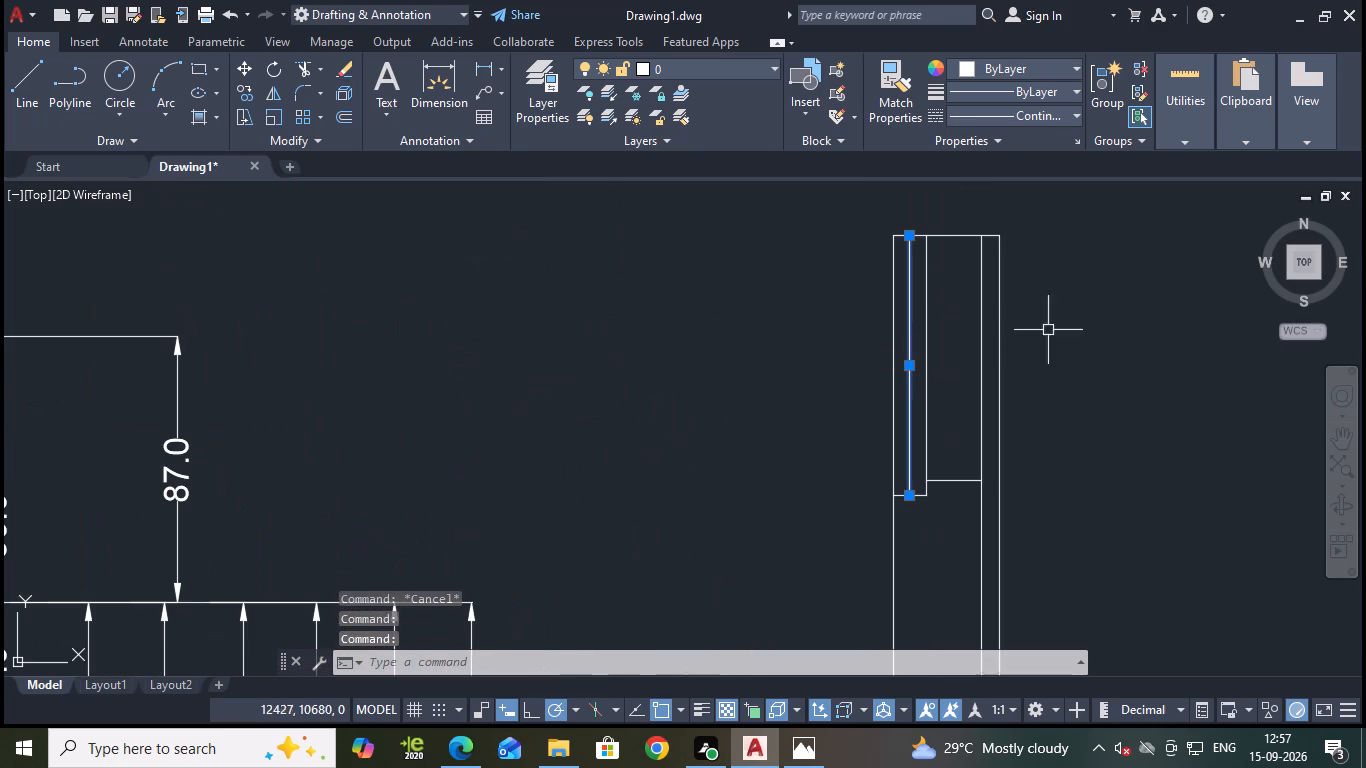
key(e)
key(Return)
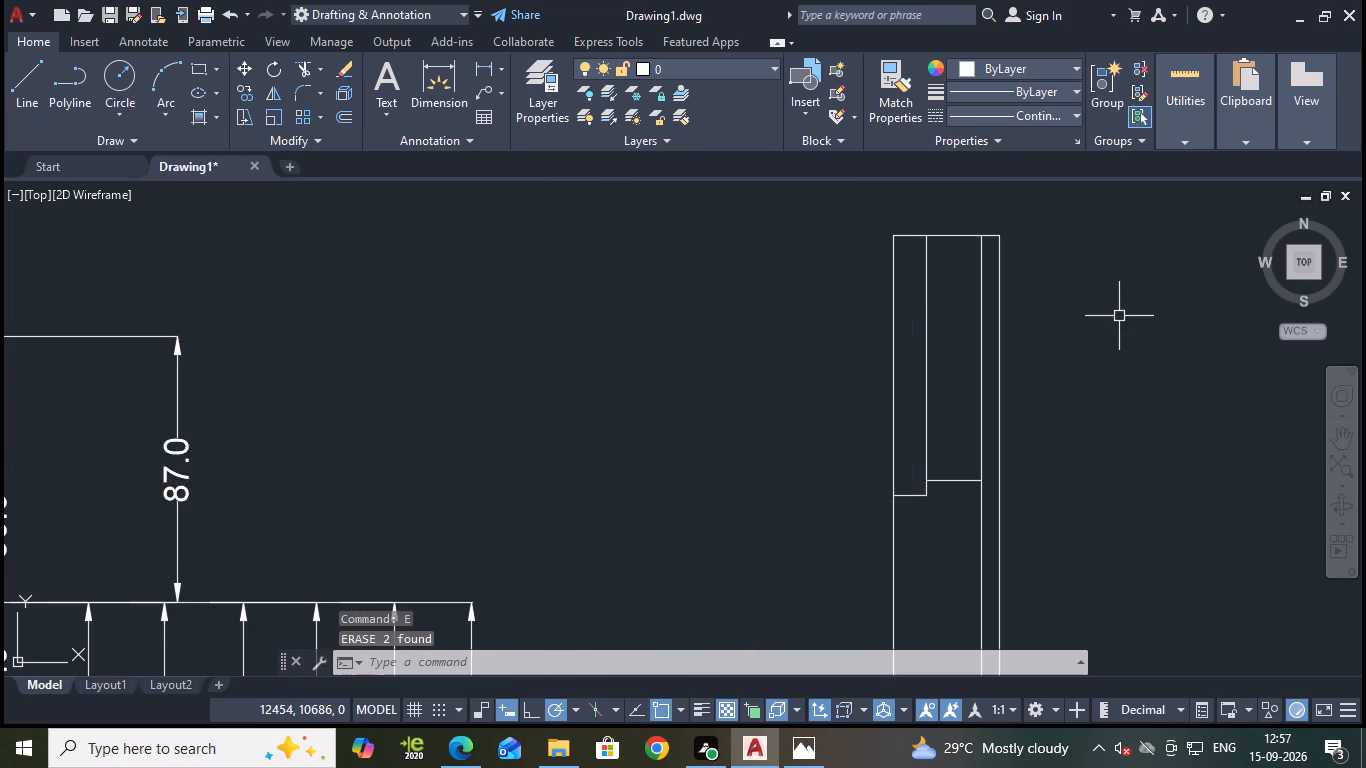
Save the drawing.
scroll(1127, 340, down, 3)
middle_drag(1146, 494, 1005, 337)
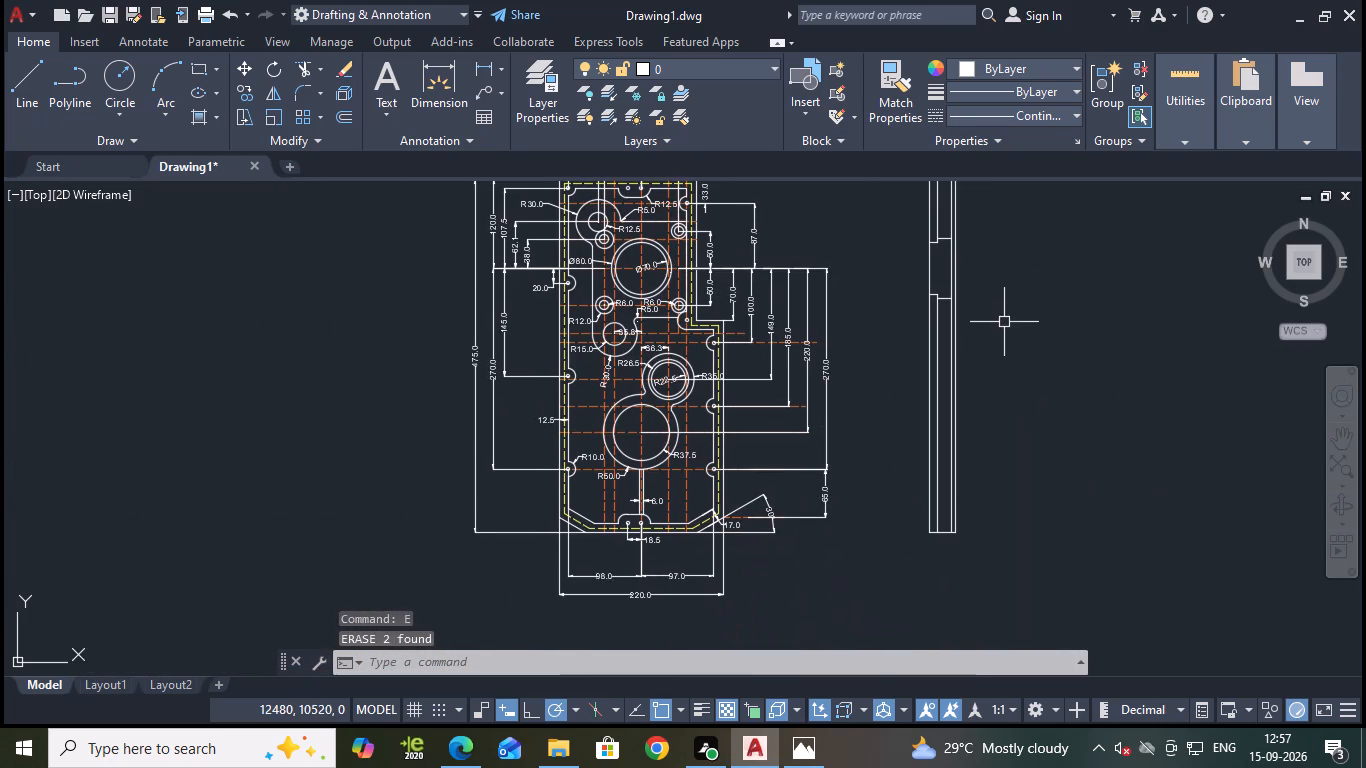
scroll(1036, 264, up, 1)
middle_drag(1038, 266, 1080, 363)
key(ctrl+s)
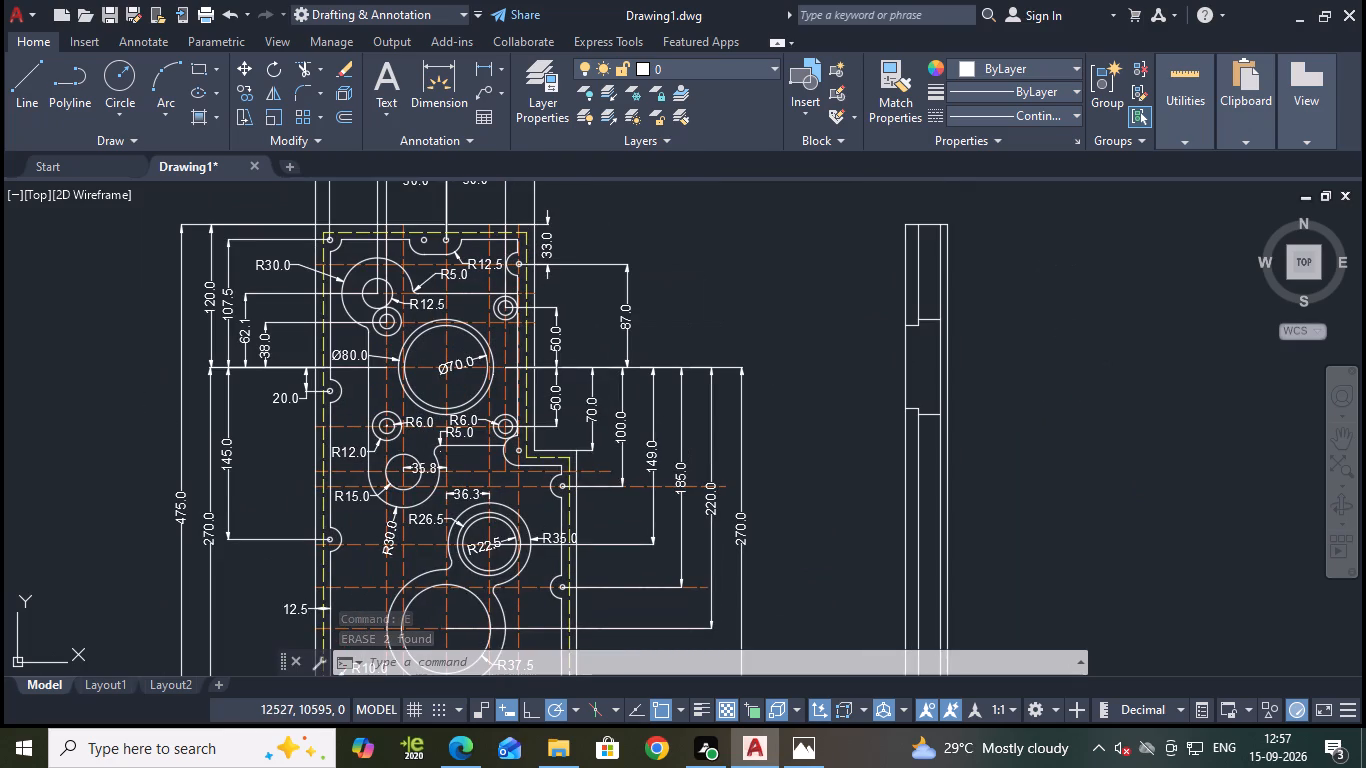
Measure the horizontal distance between the side view's left edge and the bore's step line.
scroll(1015, 322, up, 1)
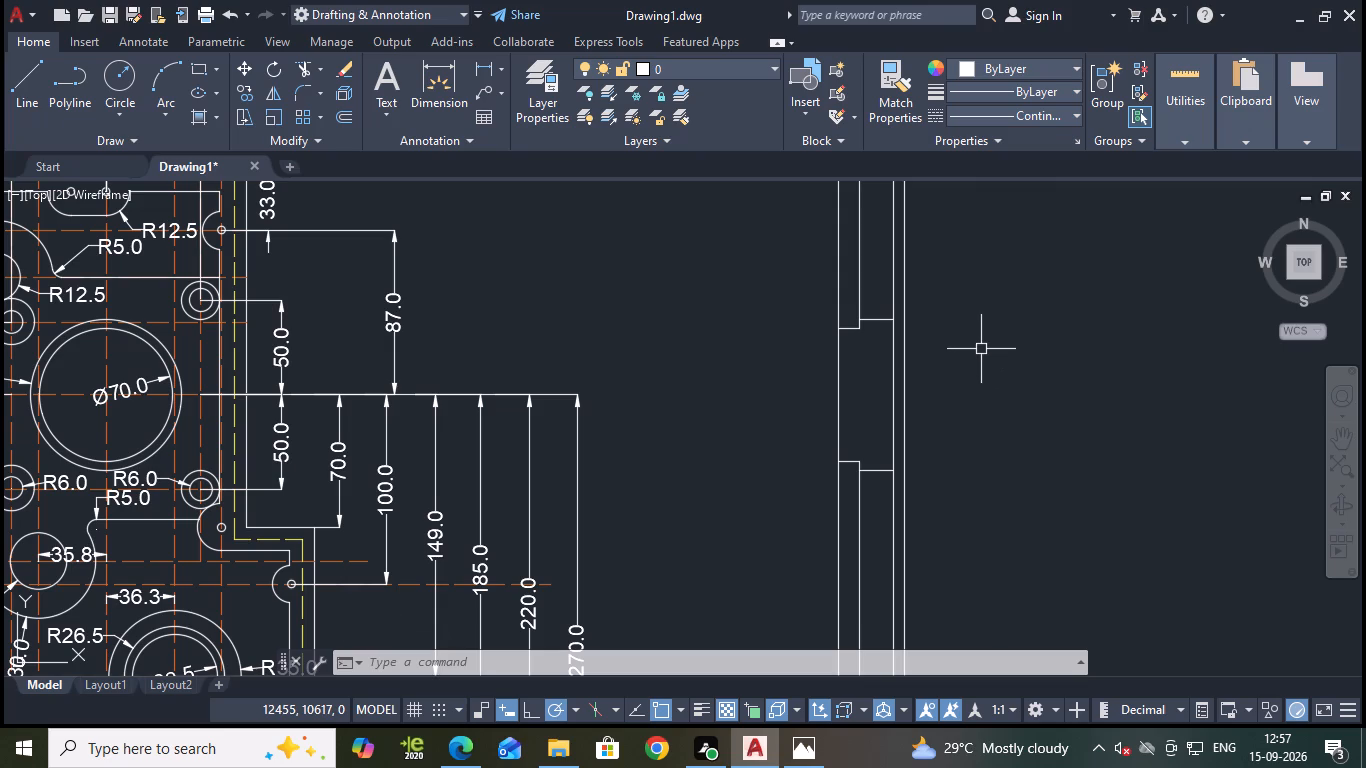
middle_drag(961, 339, 999, 506)
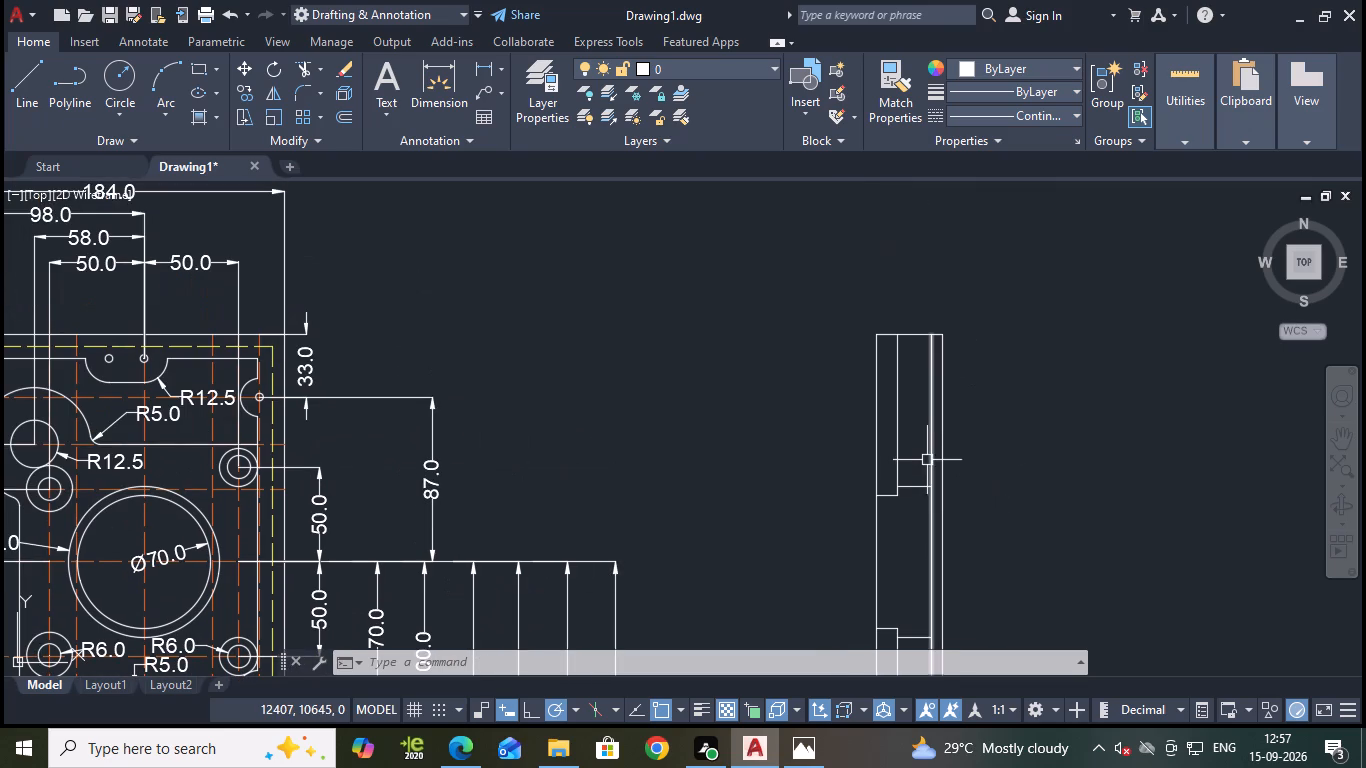
scroll(923, 454, up, 1)
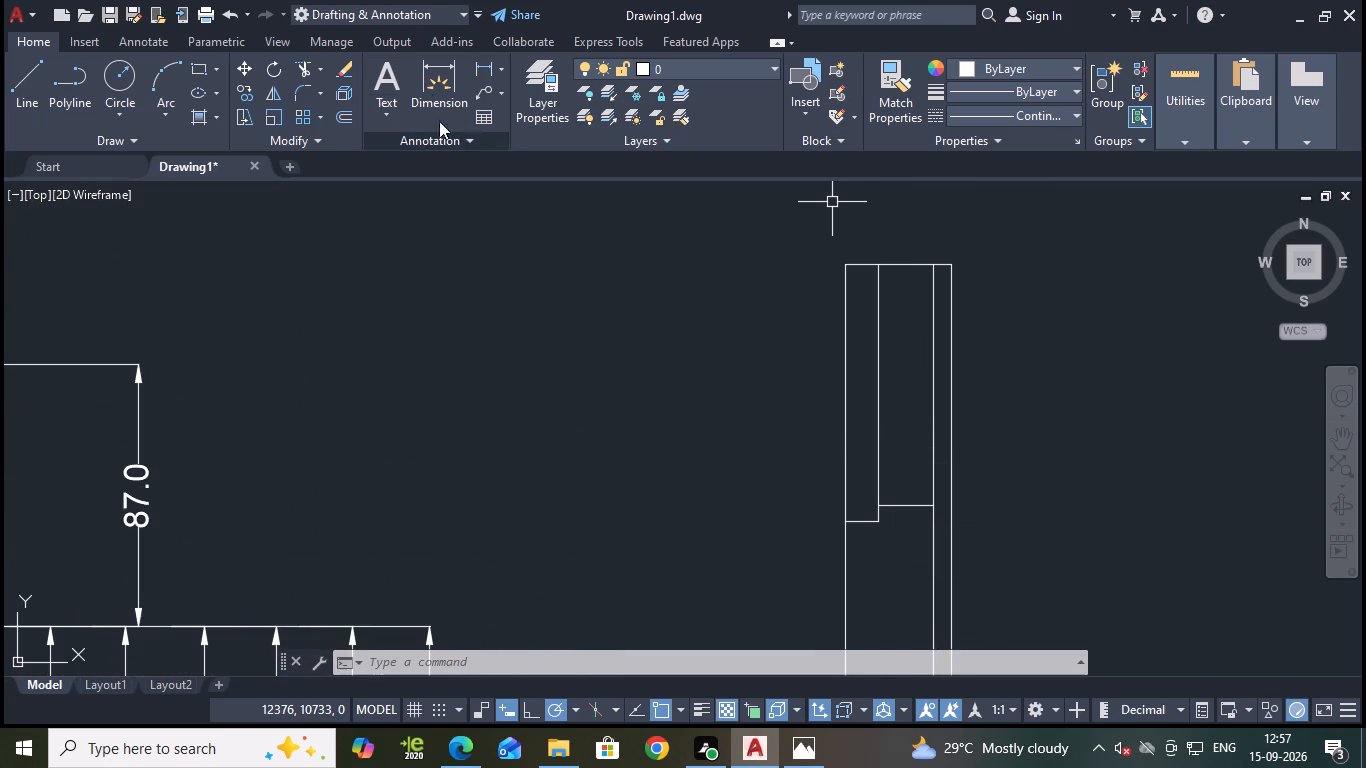
click(482, 70)
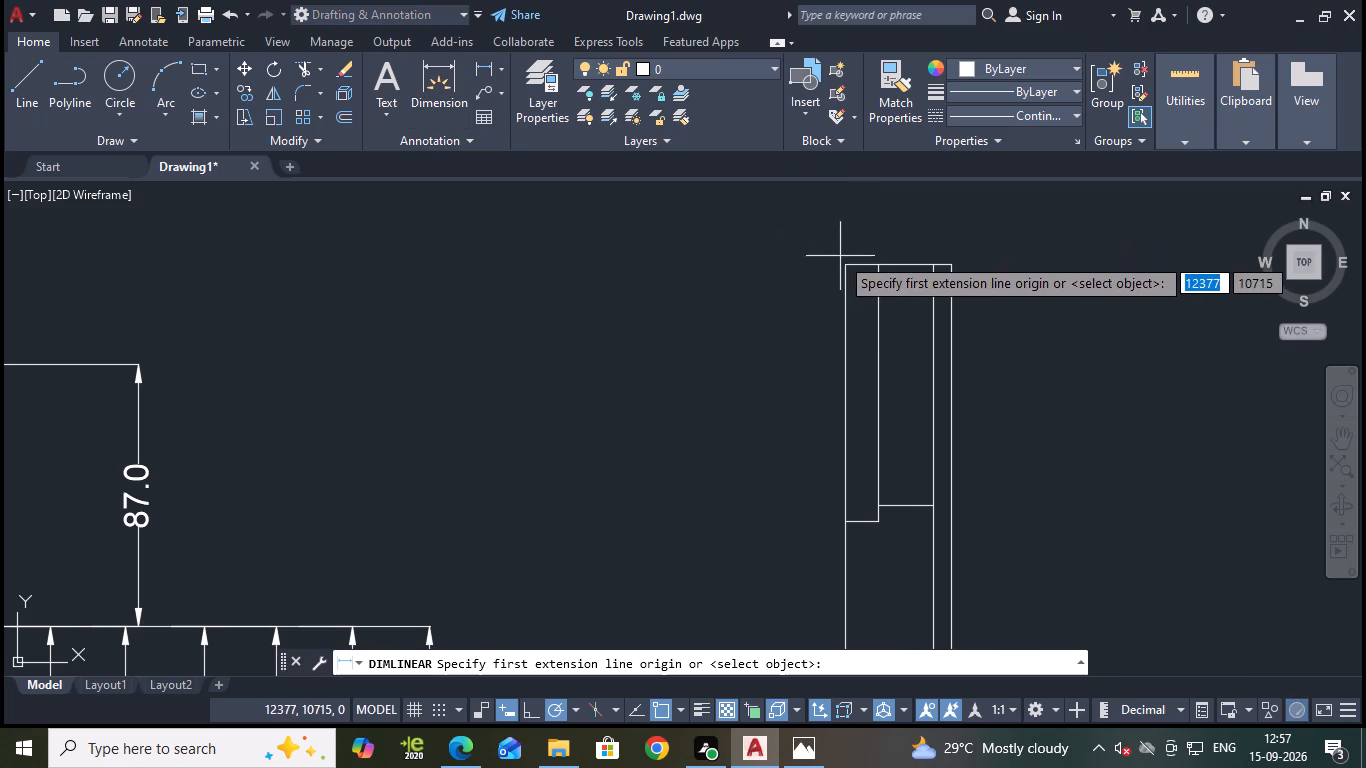
click(877, 264)
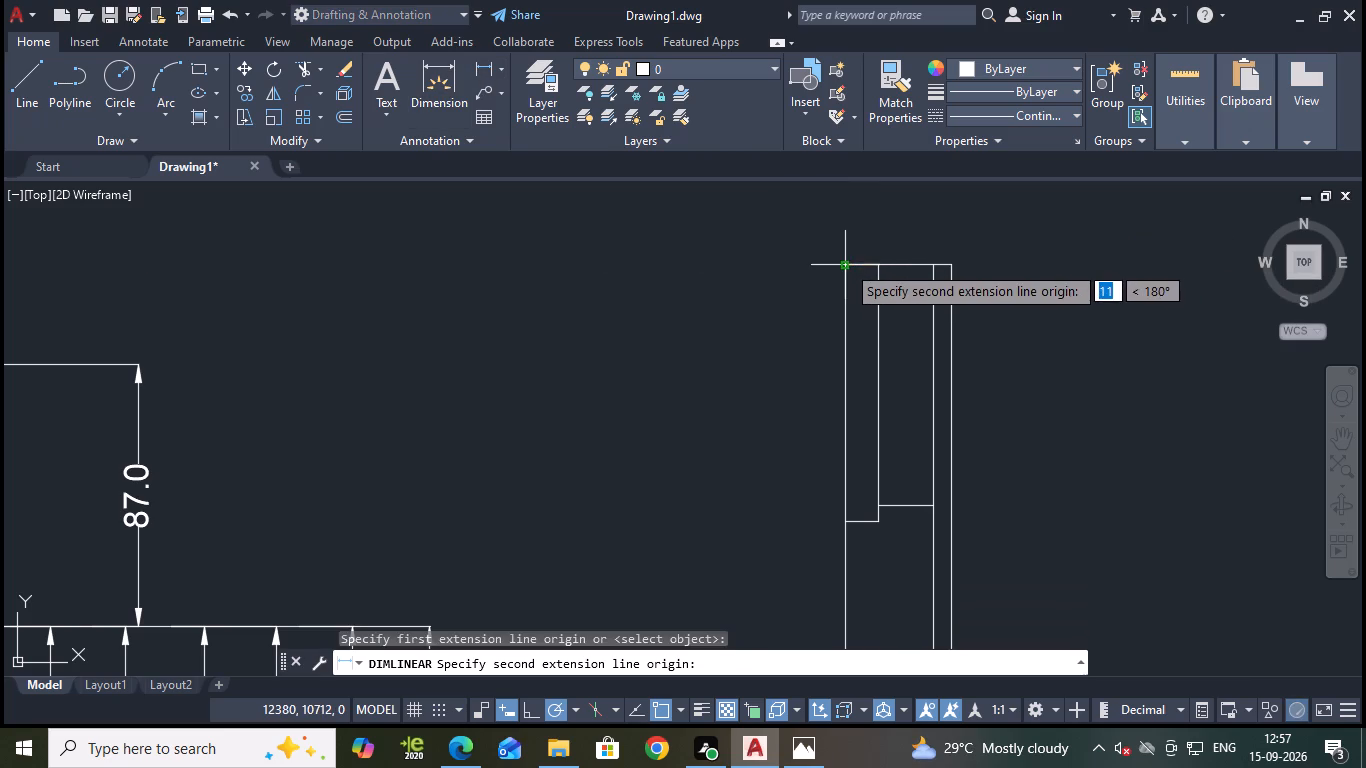
click(846, 264)
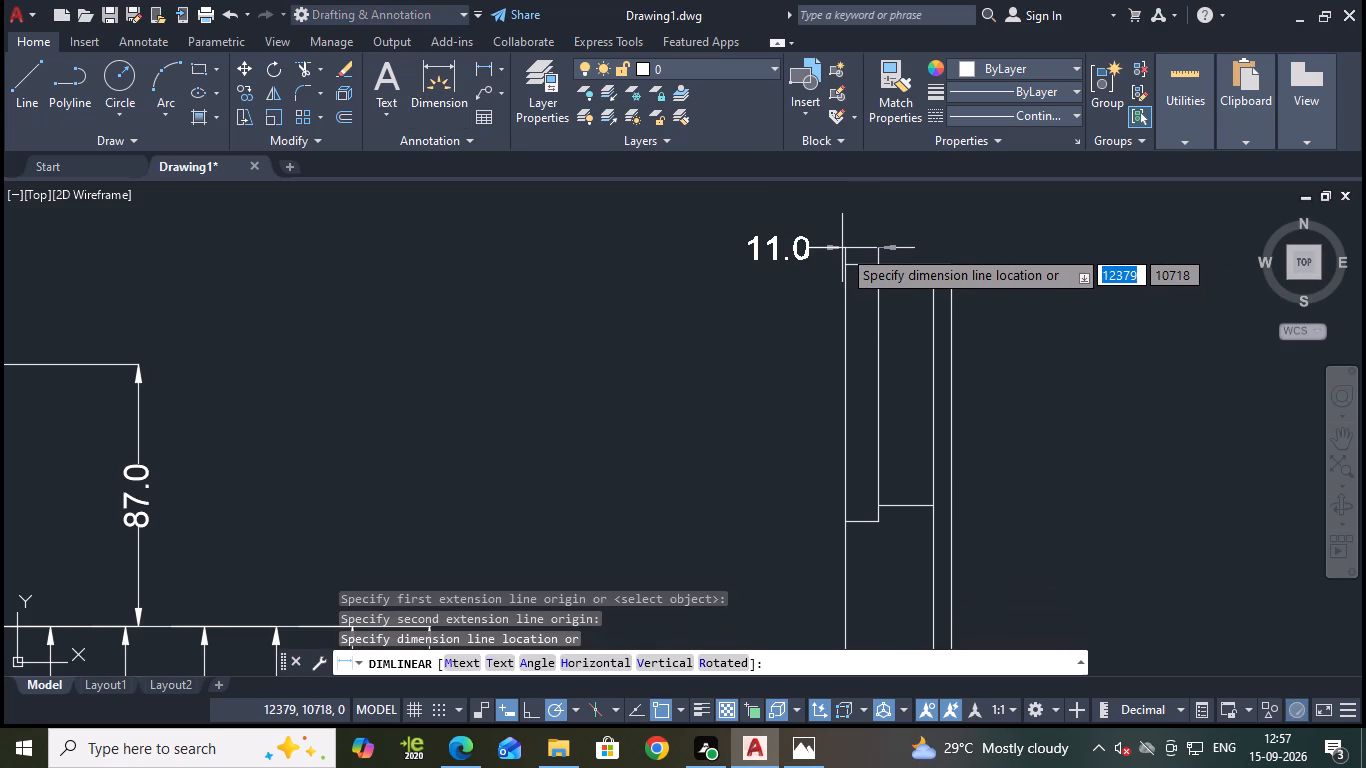
key(Escape)
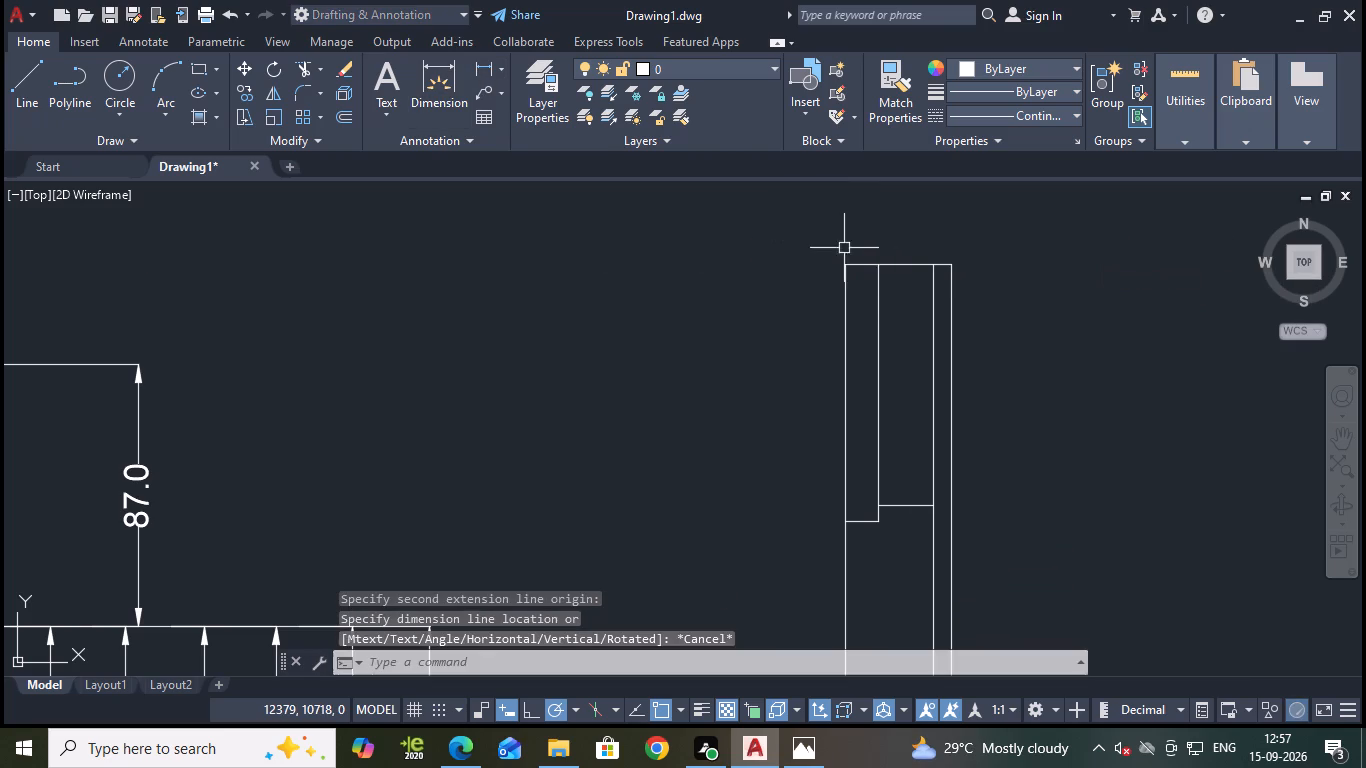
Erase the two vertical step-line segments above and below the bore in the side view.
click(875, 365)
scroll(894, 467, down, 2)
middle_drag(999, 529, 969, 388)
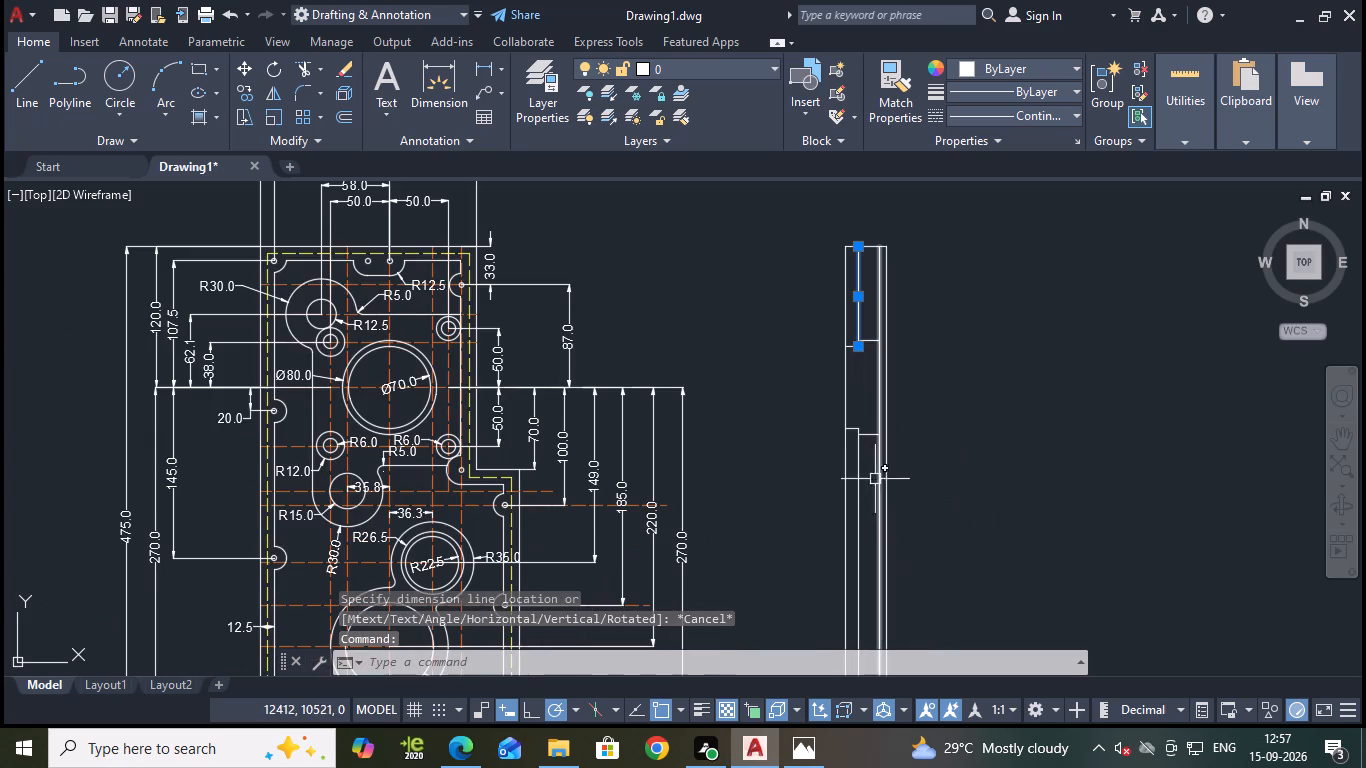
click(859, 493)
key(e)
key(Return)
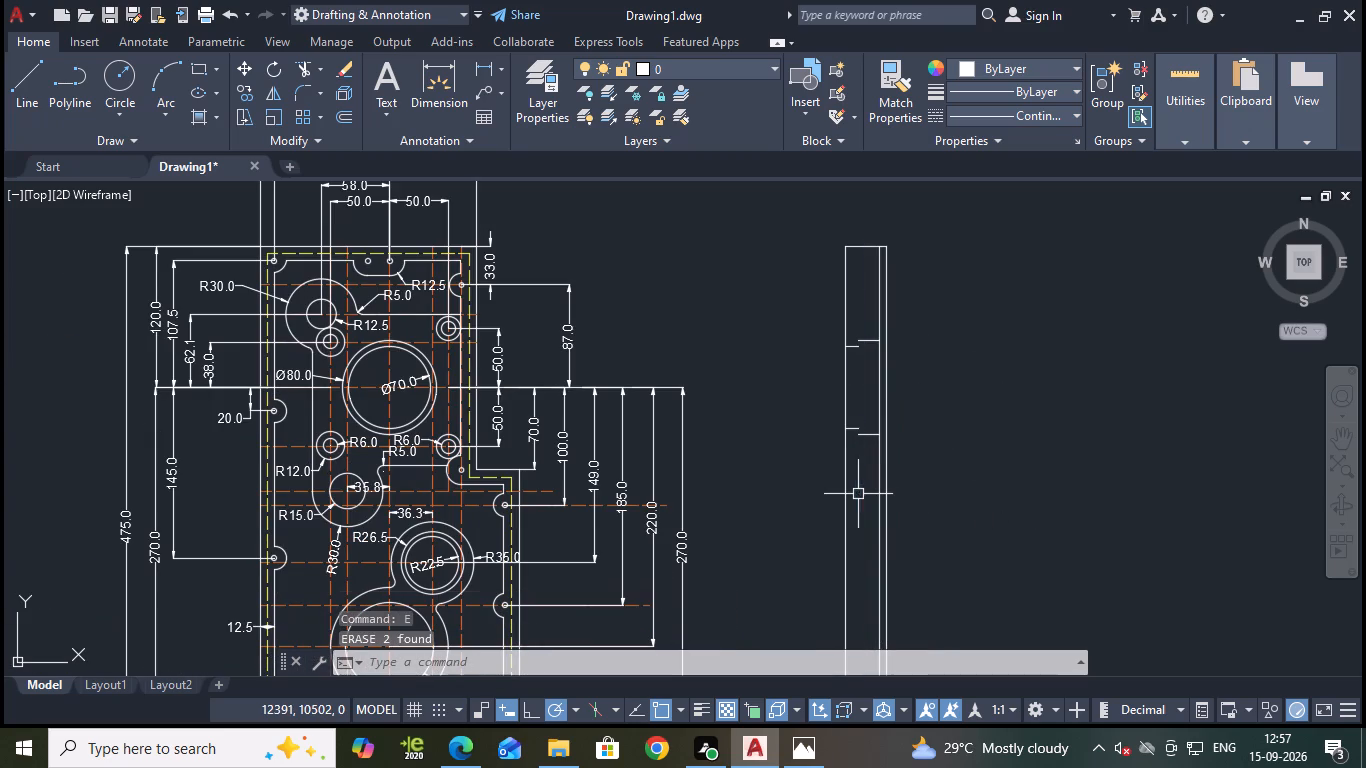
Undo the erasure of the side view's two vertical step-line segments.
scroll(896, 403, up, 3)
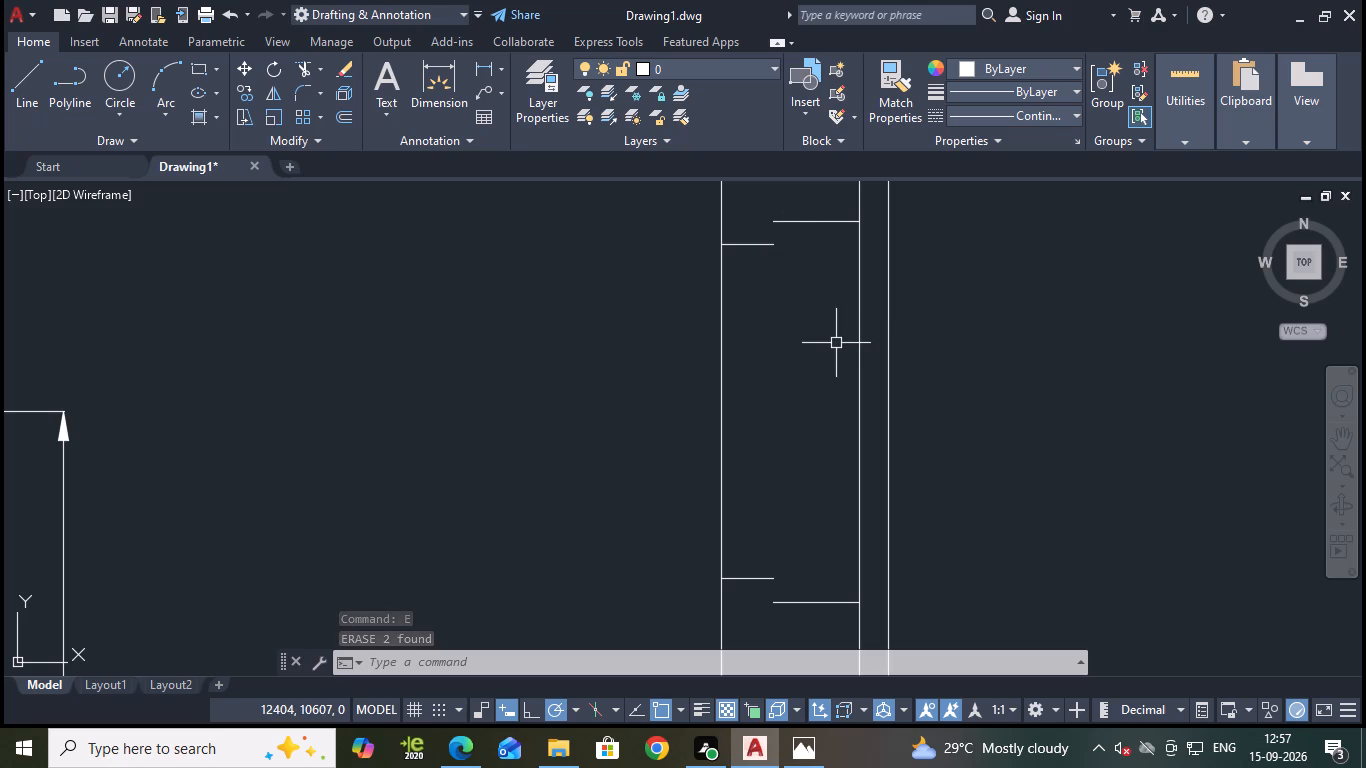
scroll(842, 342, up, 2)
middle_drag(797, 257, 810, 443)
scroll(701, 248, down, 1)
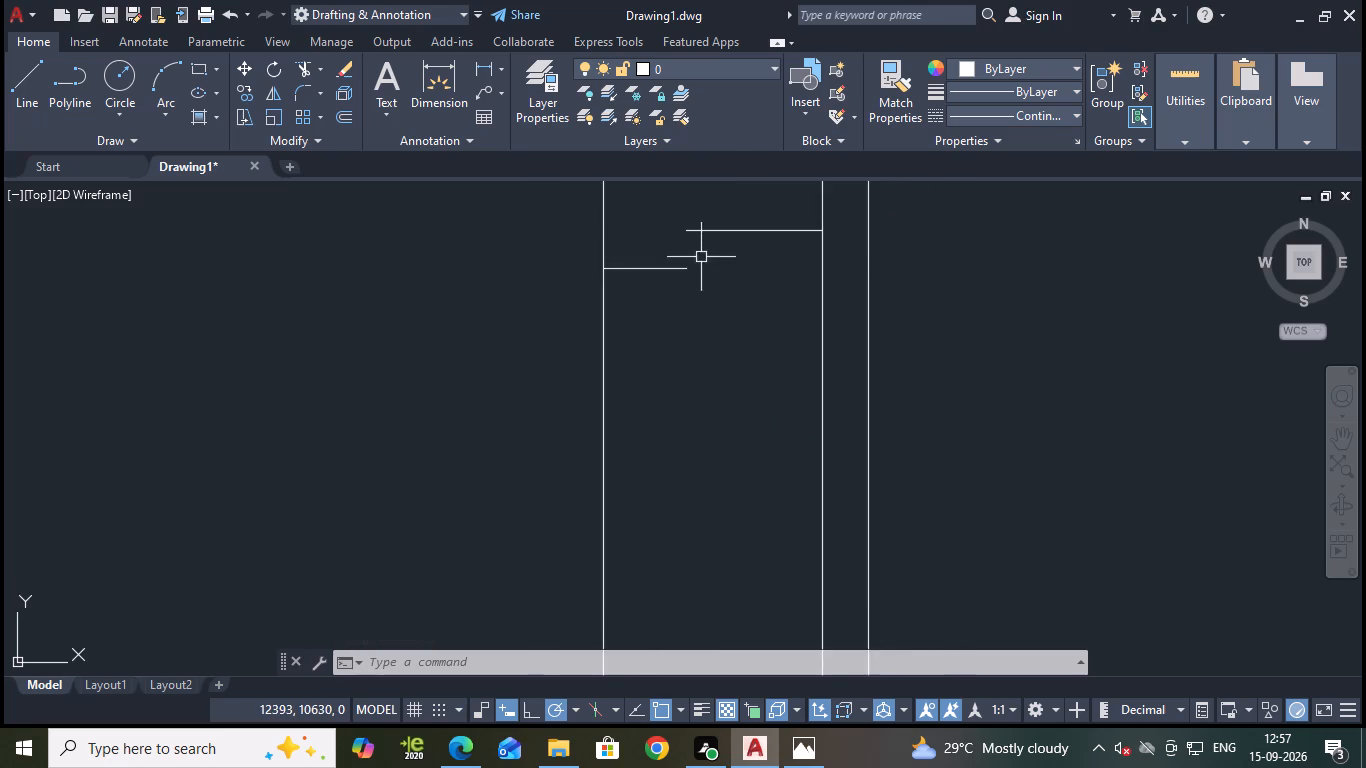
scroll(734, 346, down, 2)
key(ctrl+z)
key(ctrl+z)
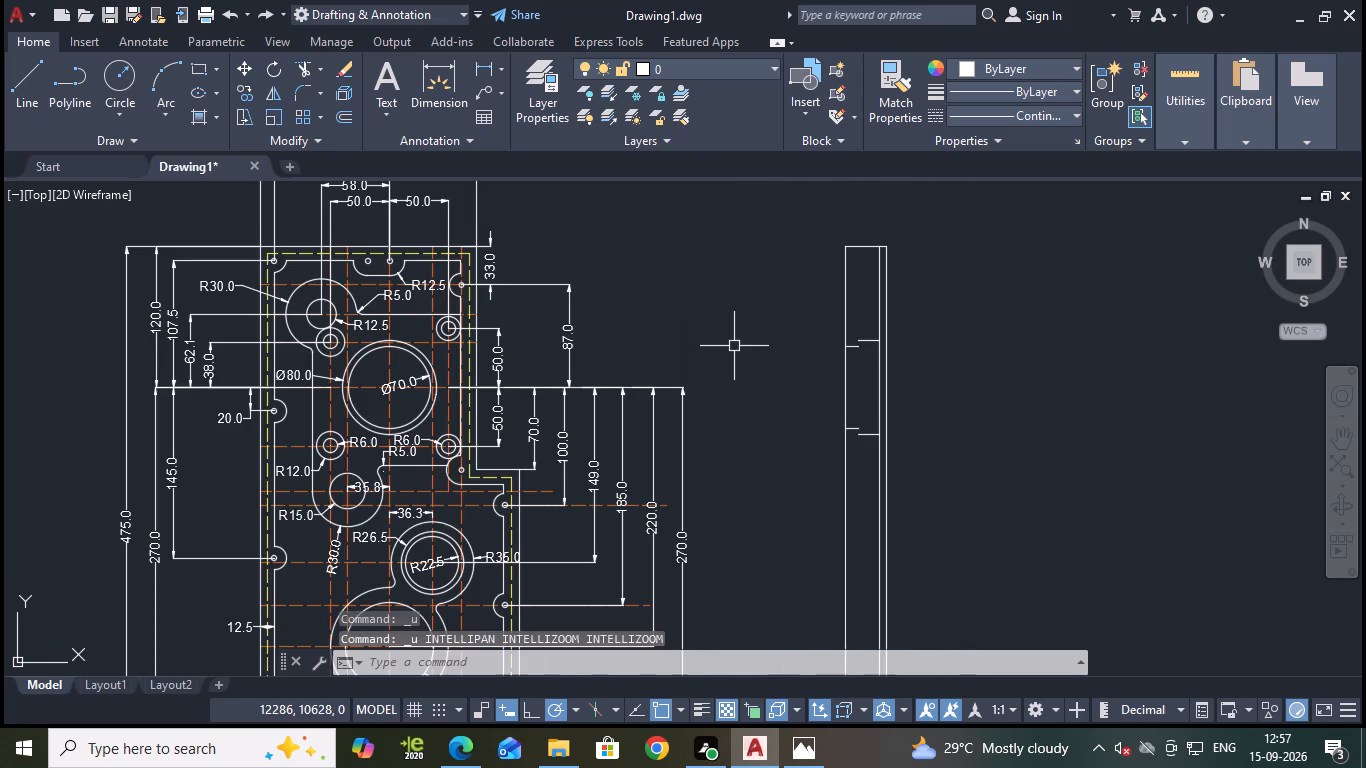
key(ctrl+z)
Trim the bore's vertical step line above the upper Ø80 line and below the lower Ø80 line in the side view.
scroll(852, 332, up, 2)
key(Escape)
text(tr)
key(Return)
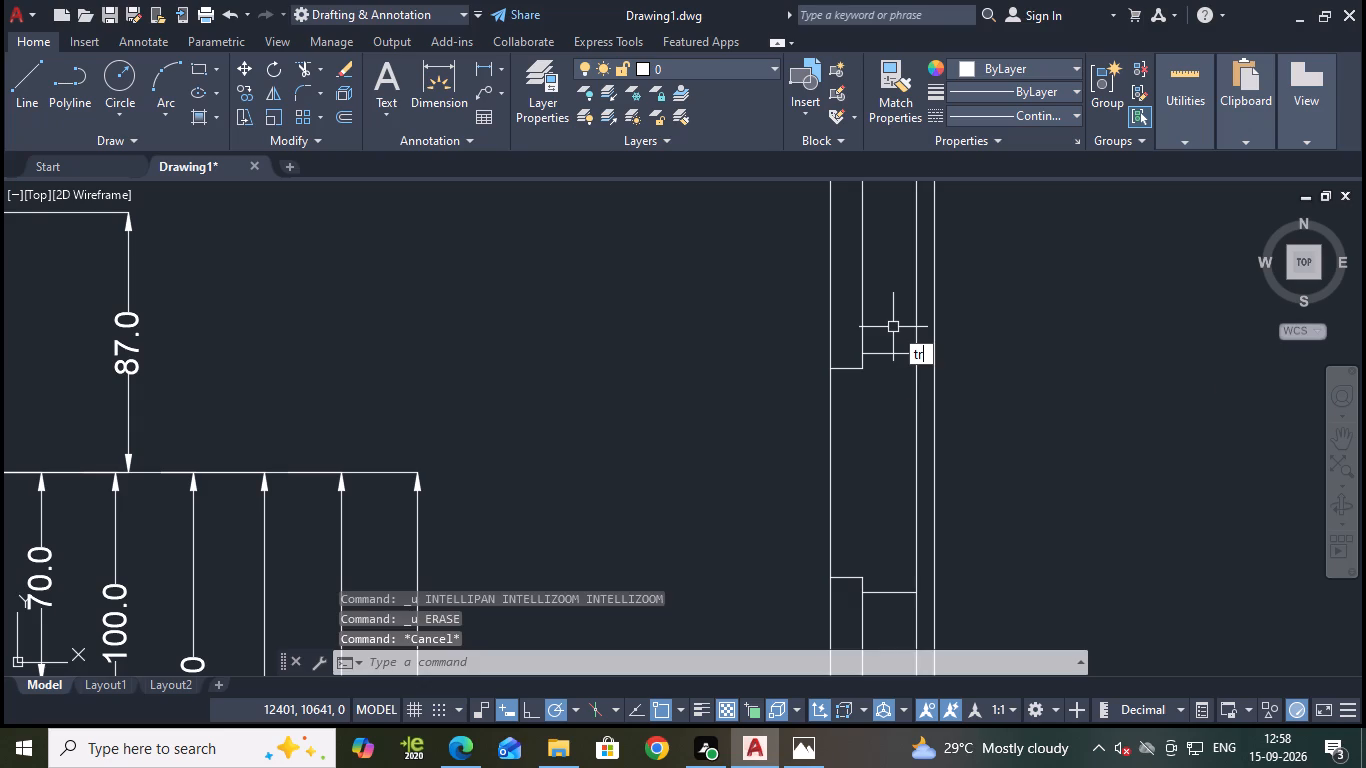
click(866, 333)
click(865, 610)
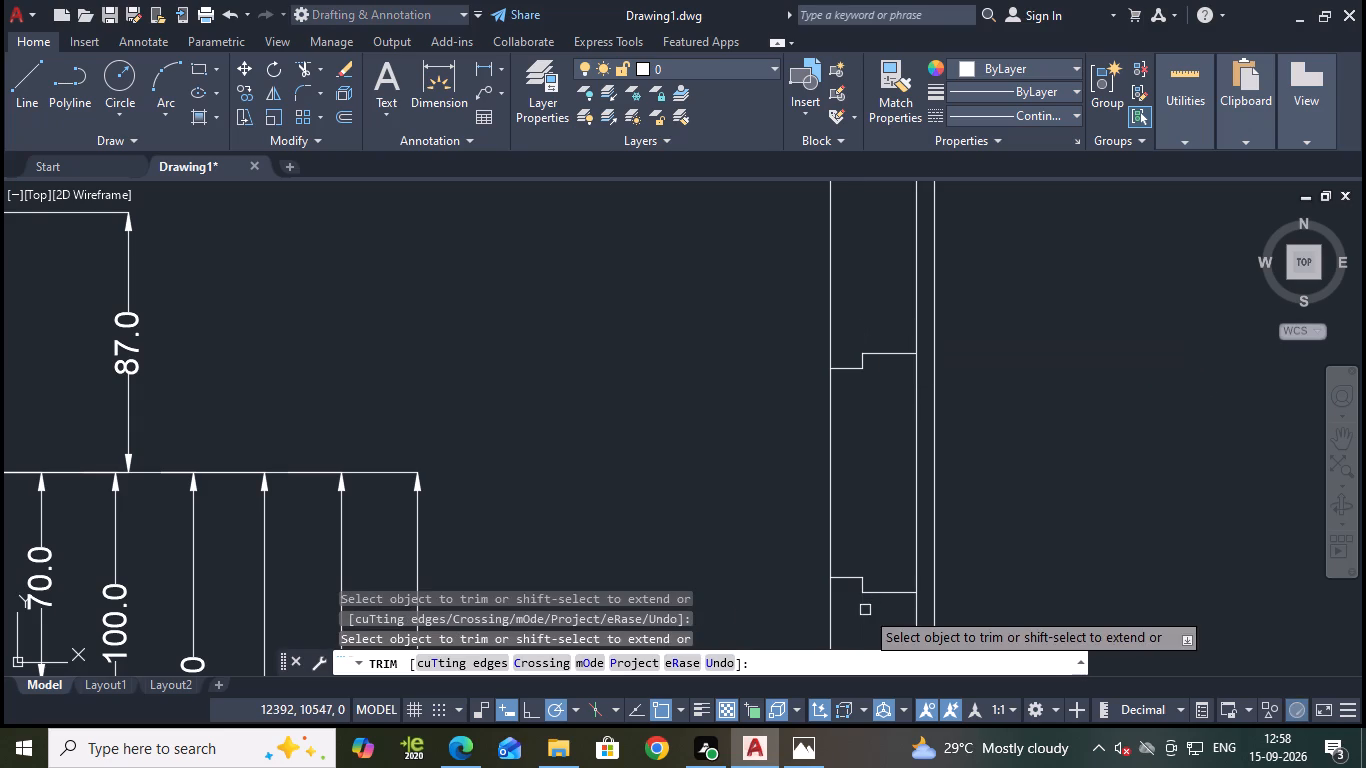
scroll(982, 440, down, 1)
key(Escape)
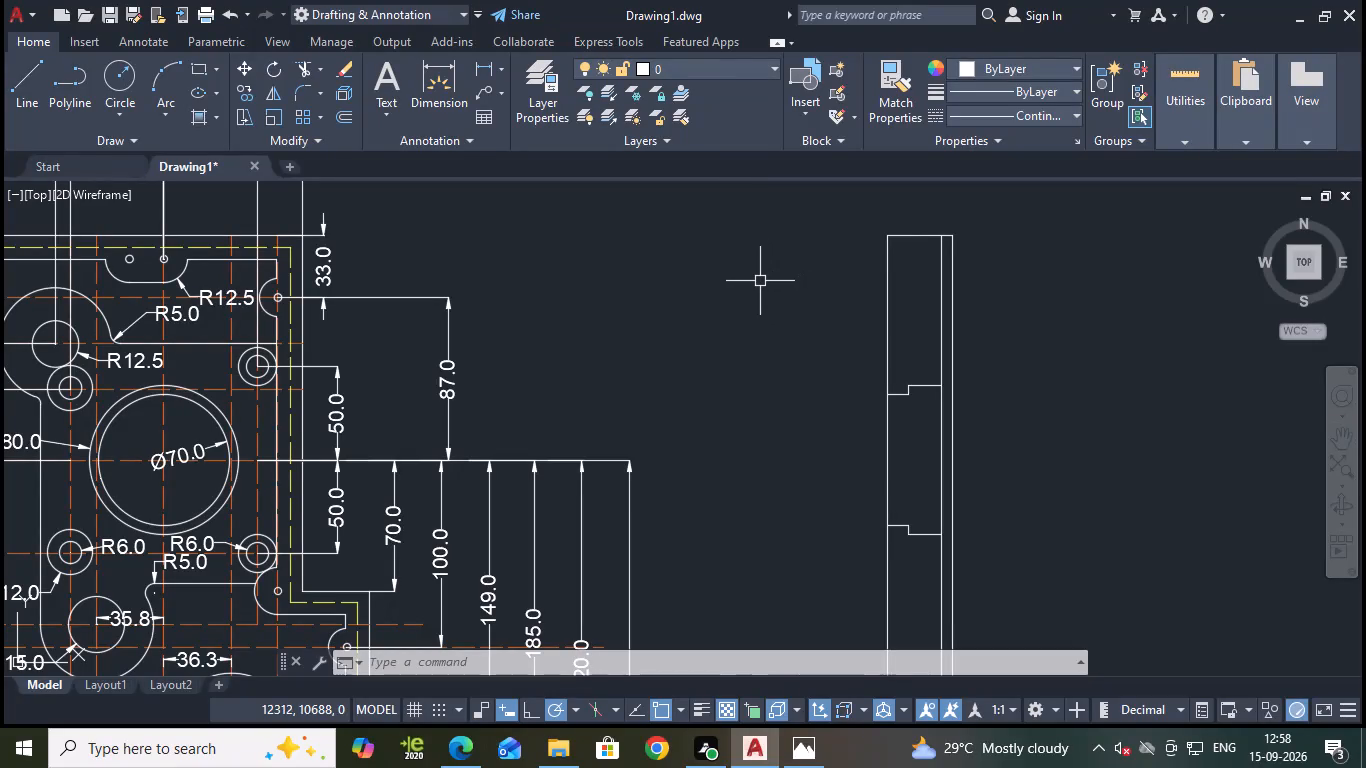
Draw a horizontal projection line from the top of the front view's R30 arc across and past the side view.
scroll(642, 271, down, 1)
middle_drag(696, 292, 723, 308)
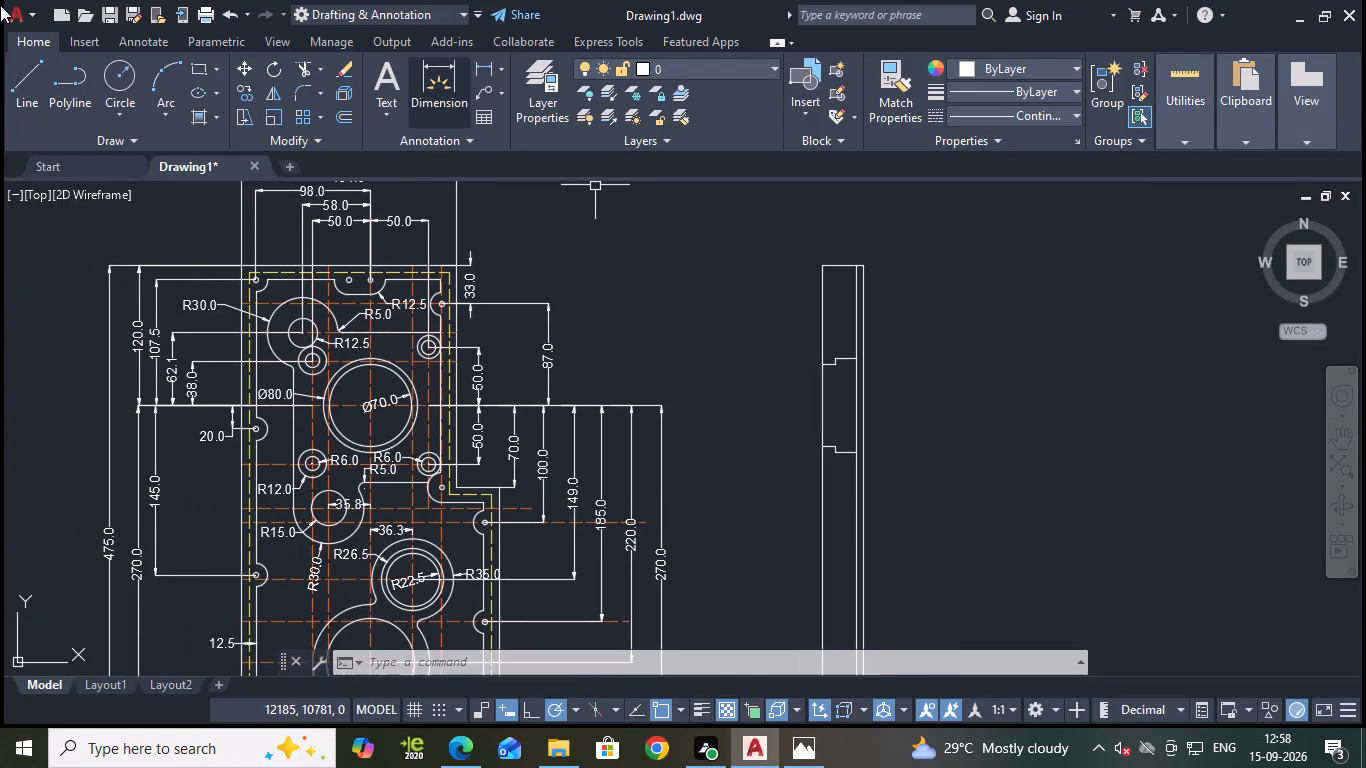
click(36, 79)
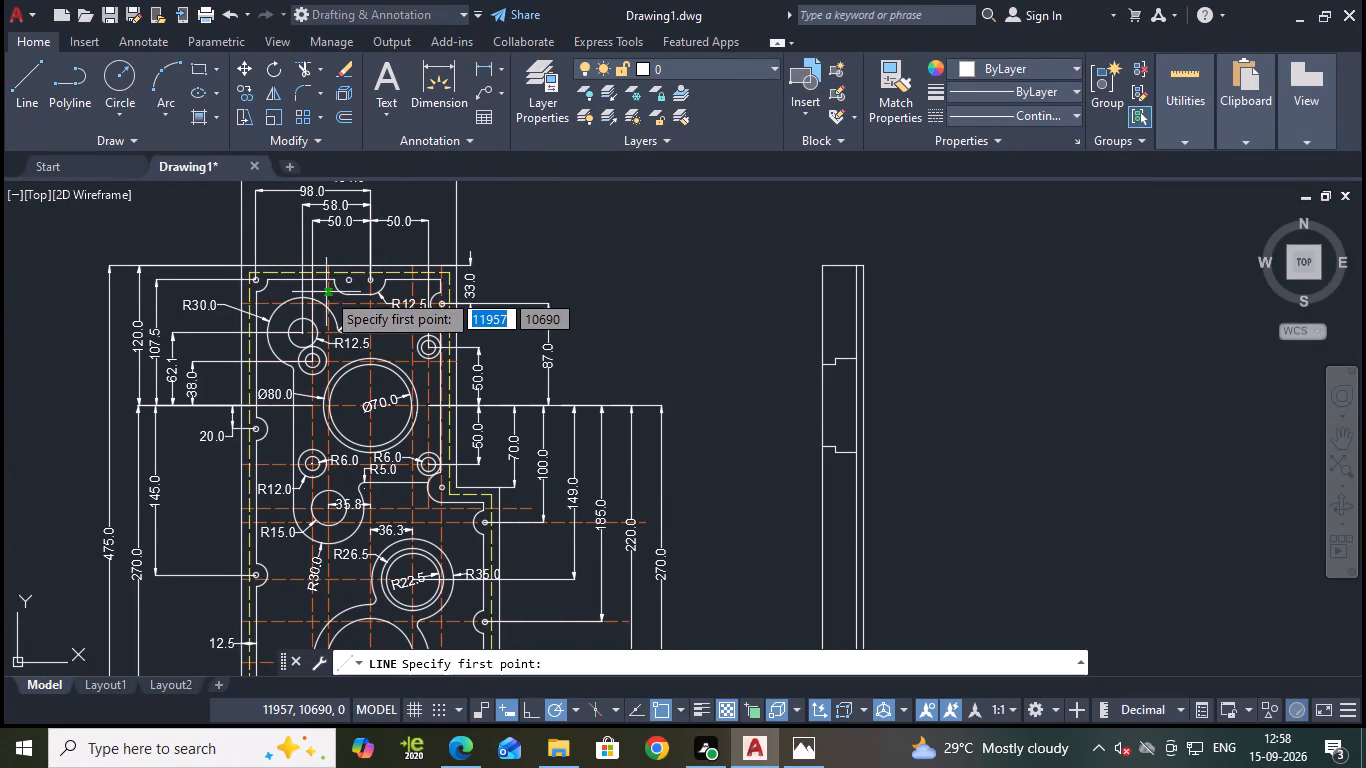
scroll(326, 295, up, 1)
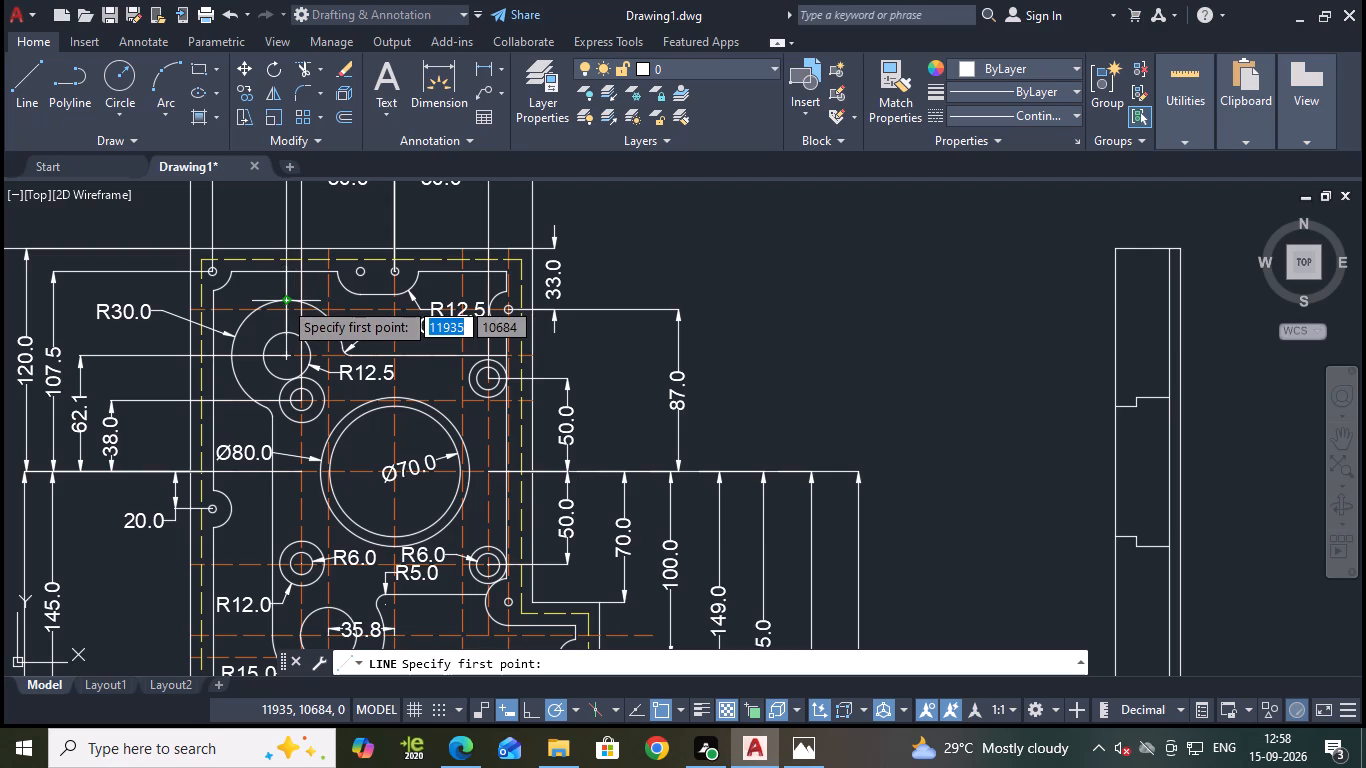
click(283, 301)
middle_drag(1252, 298, 1164, 309)
click(1162, 307)
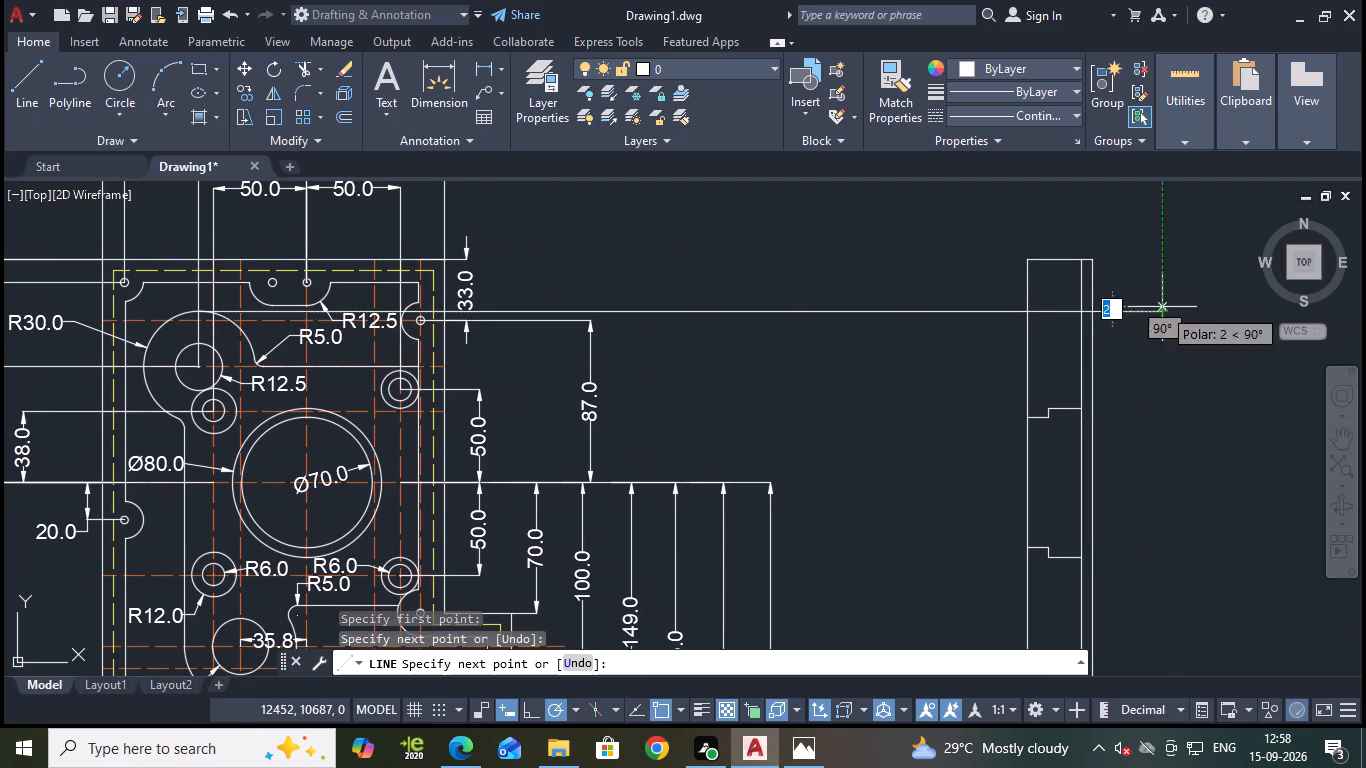
key(Escape)
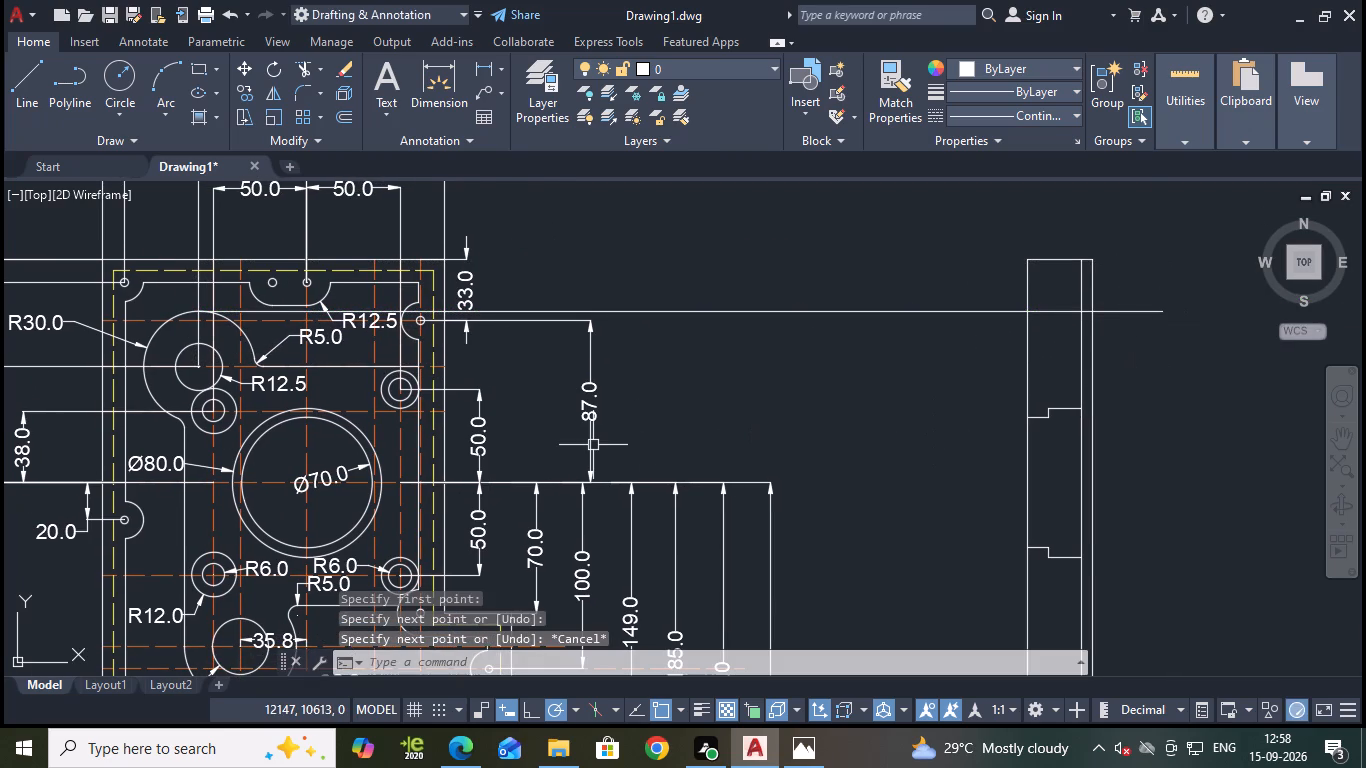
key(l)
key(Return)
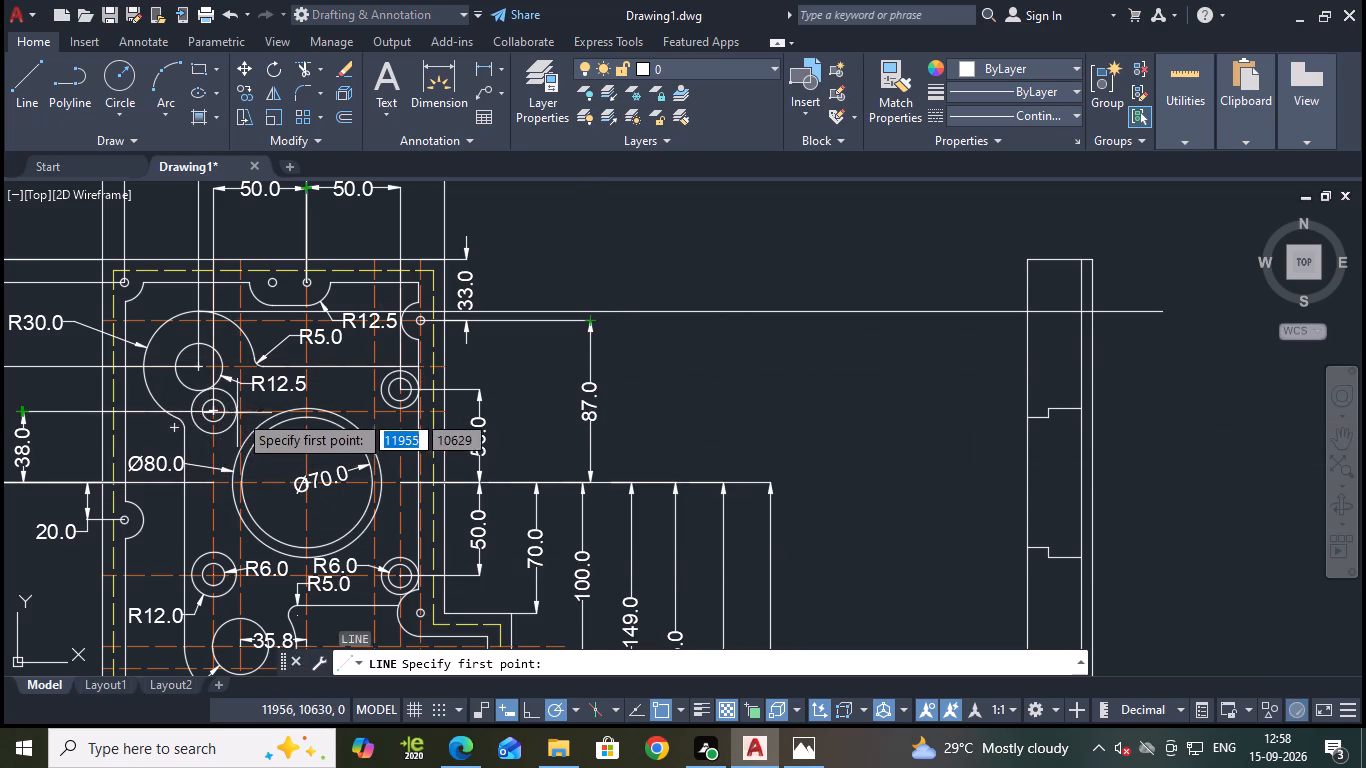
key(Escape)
Extend the lower end of the R30 arc through the concentric circles of the hole just below the R12.5 circle.
key(e)
key(x)
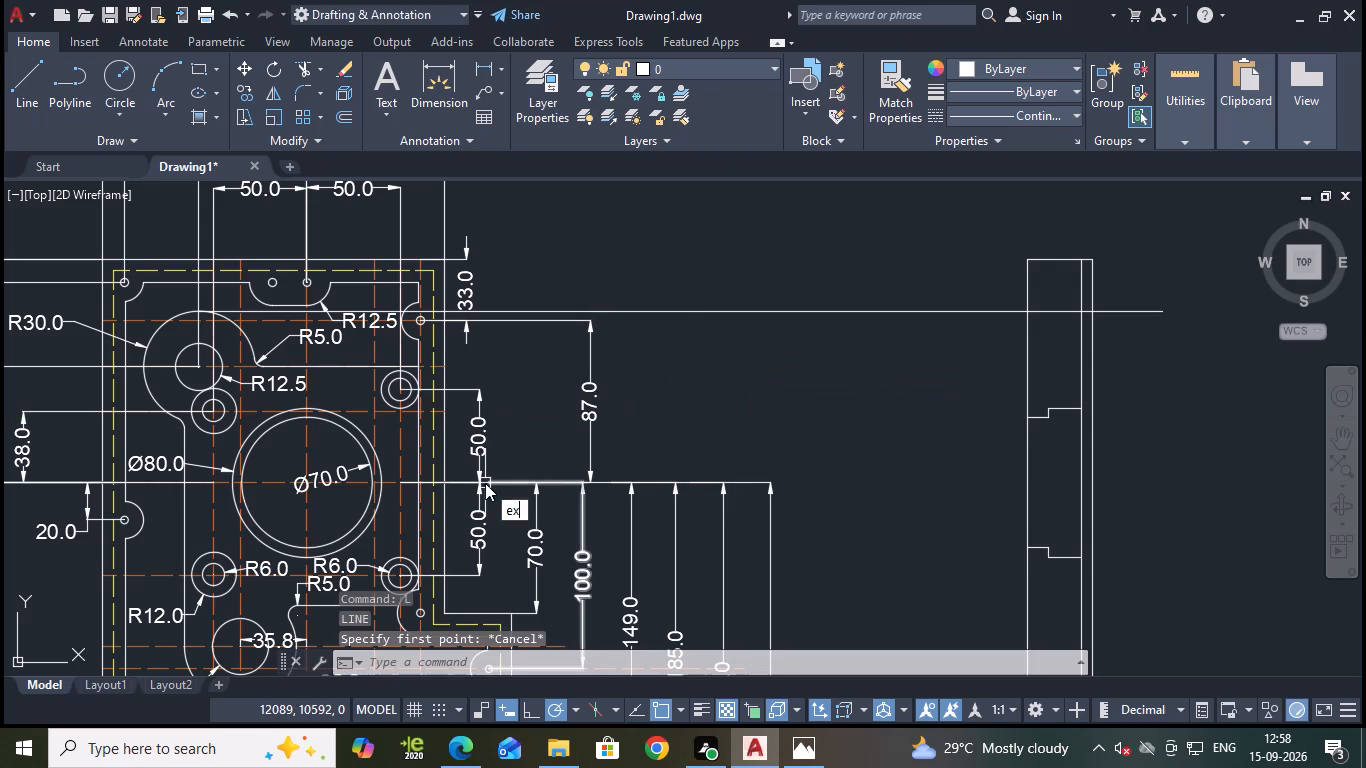
key(Return)
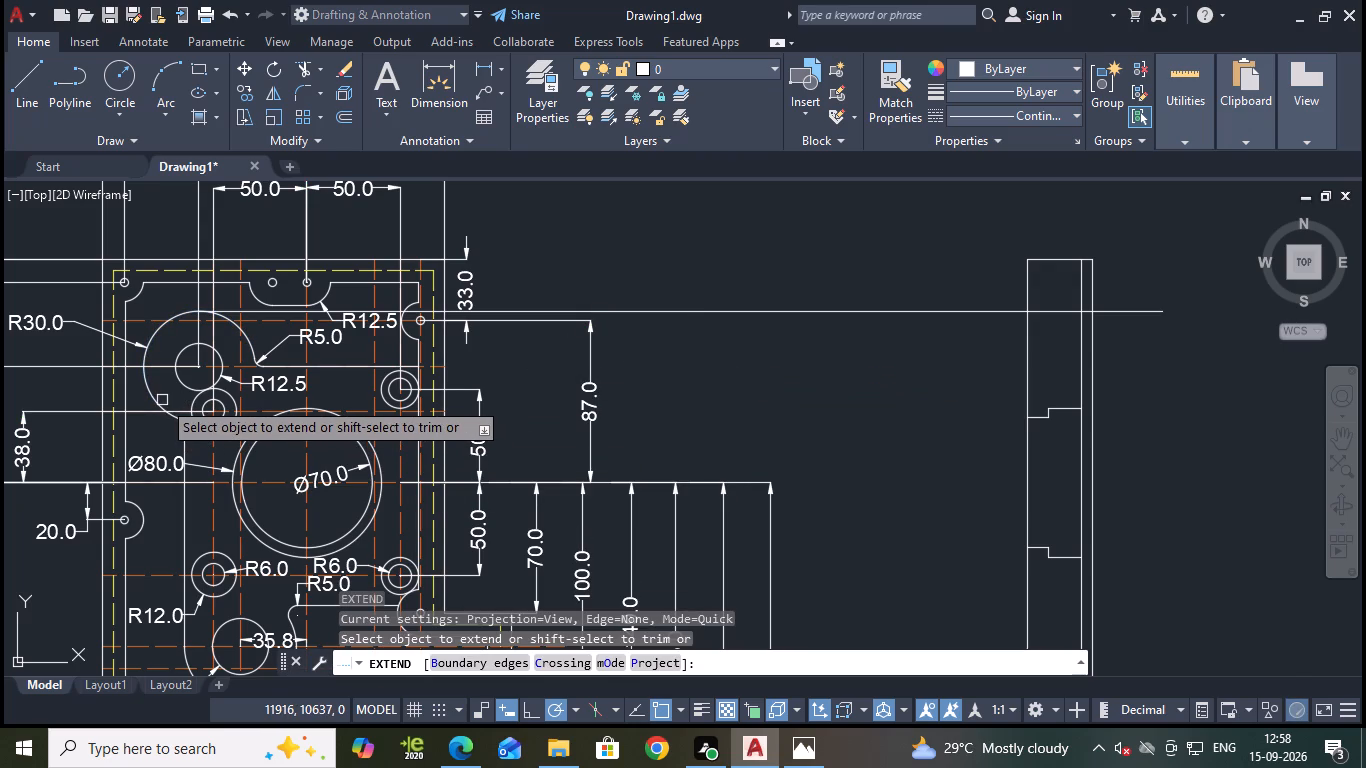
click(157, 401)
click(157, 401)
double_click(153, 400)
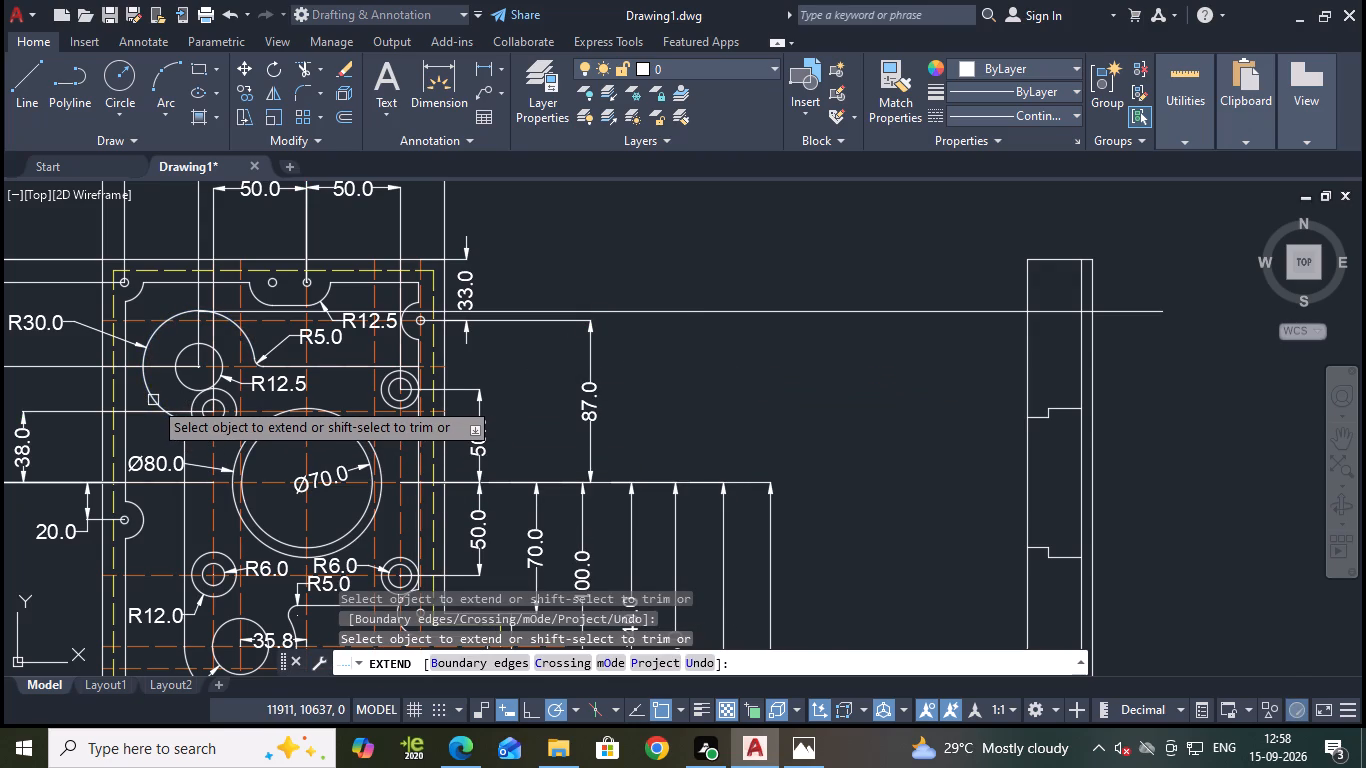
scroll(181, 418, up, 2)
click(192, 429)
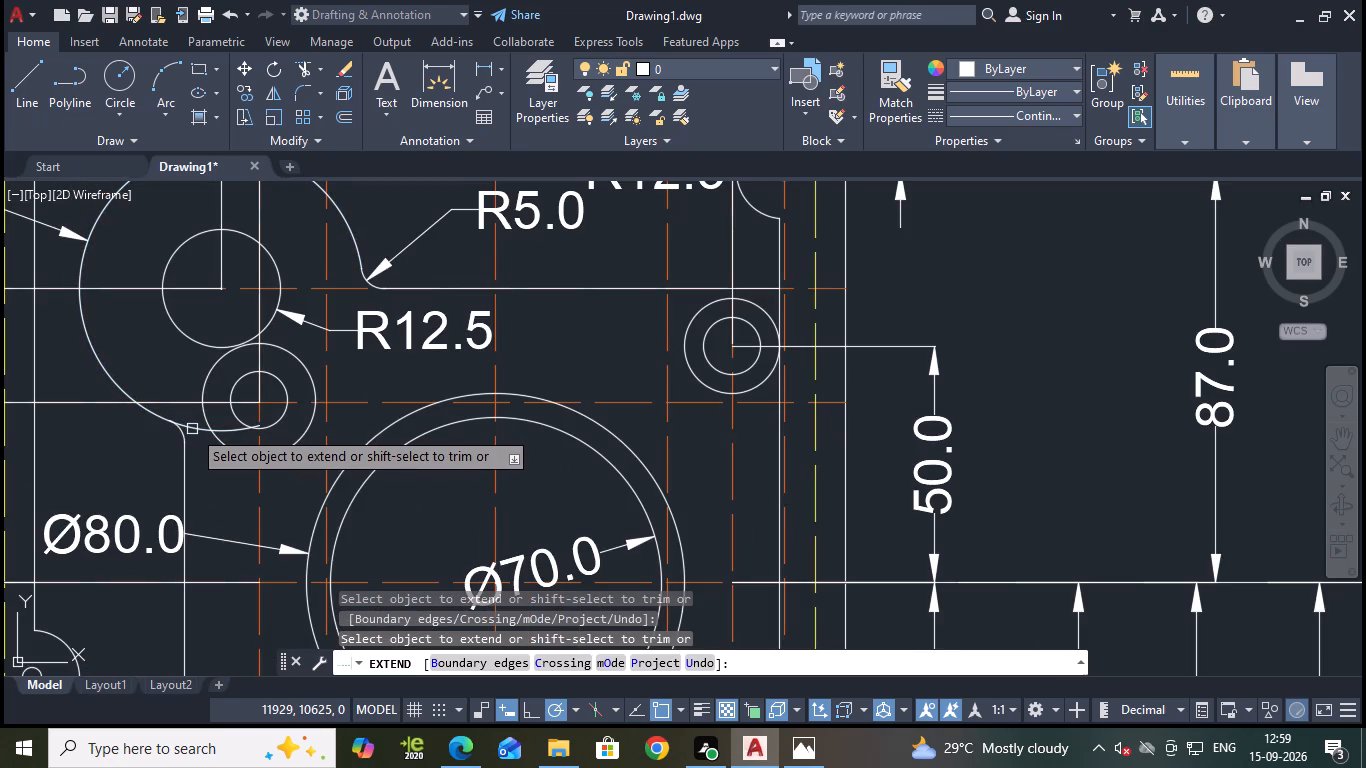
click(232, 430)
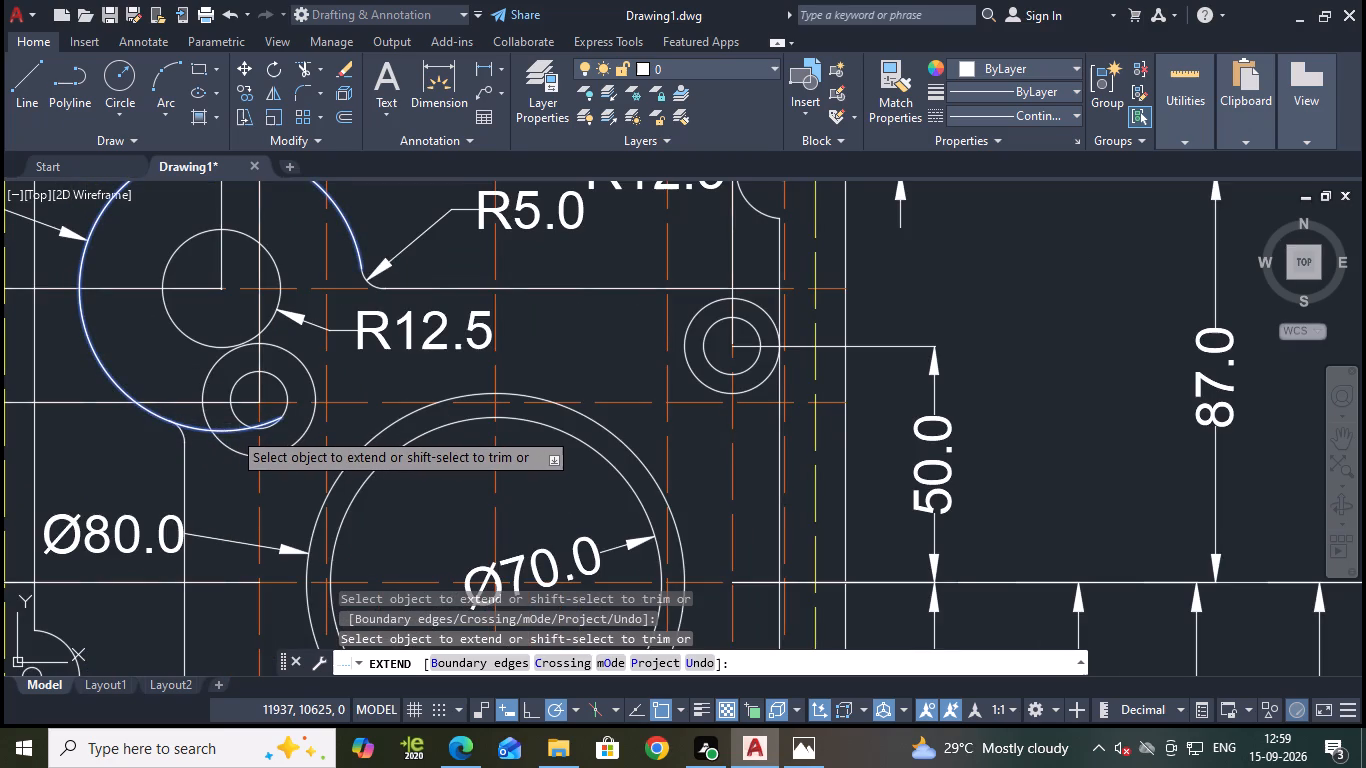
scroll(275, 417, up, 2)
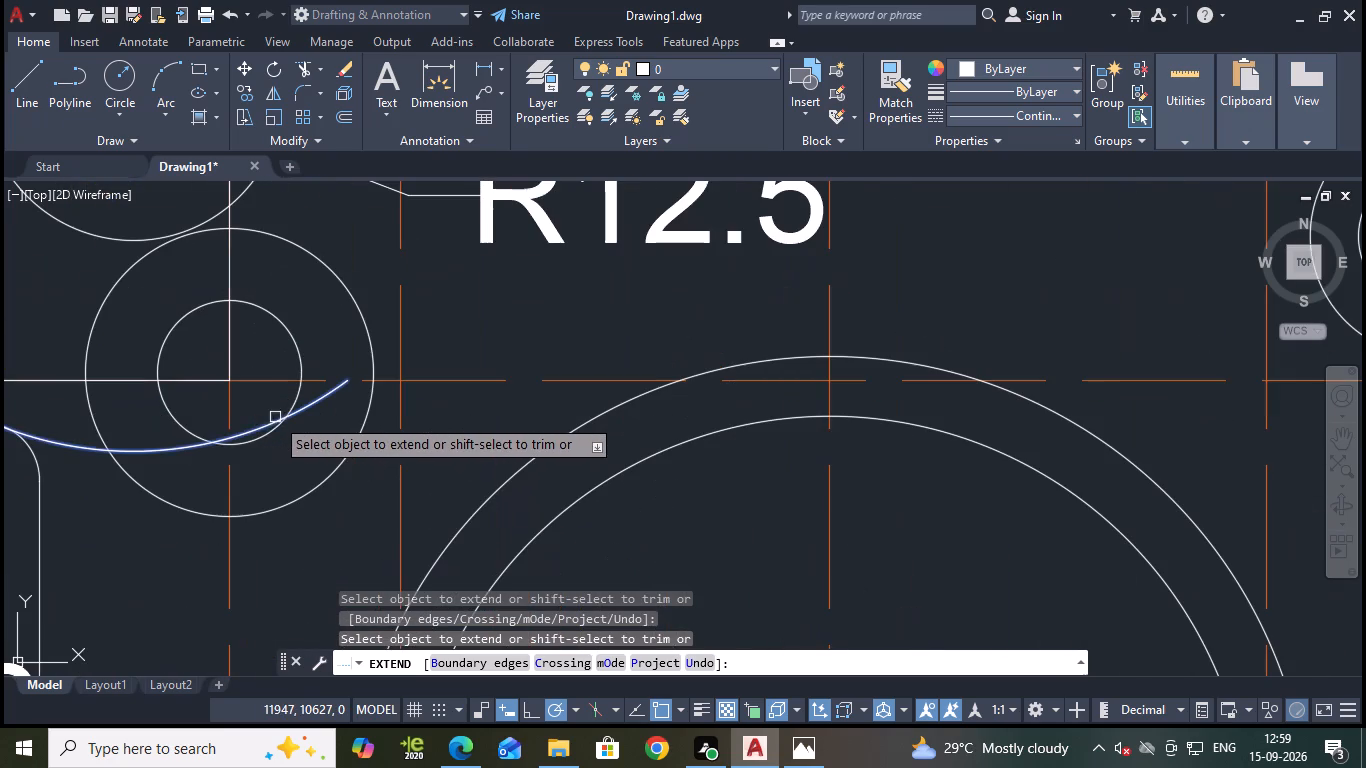
click(270, 422)
scroll(349, 385, down, 3)
key(Escape)
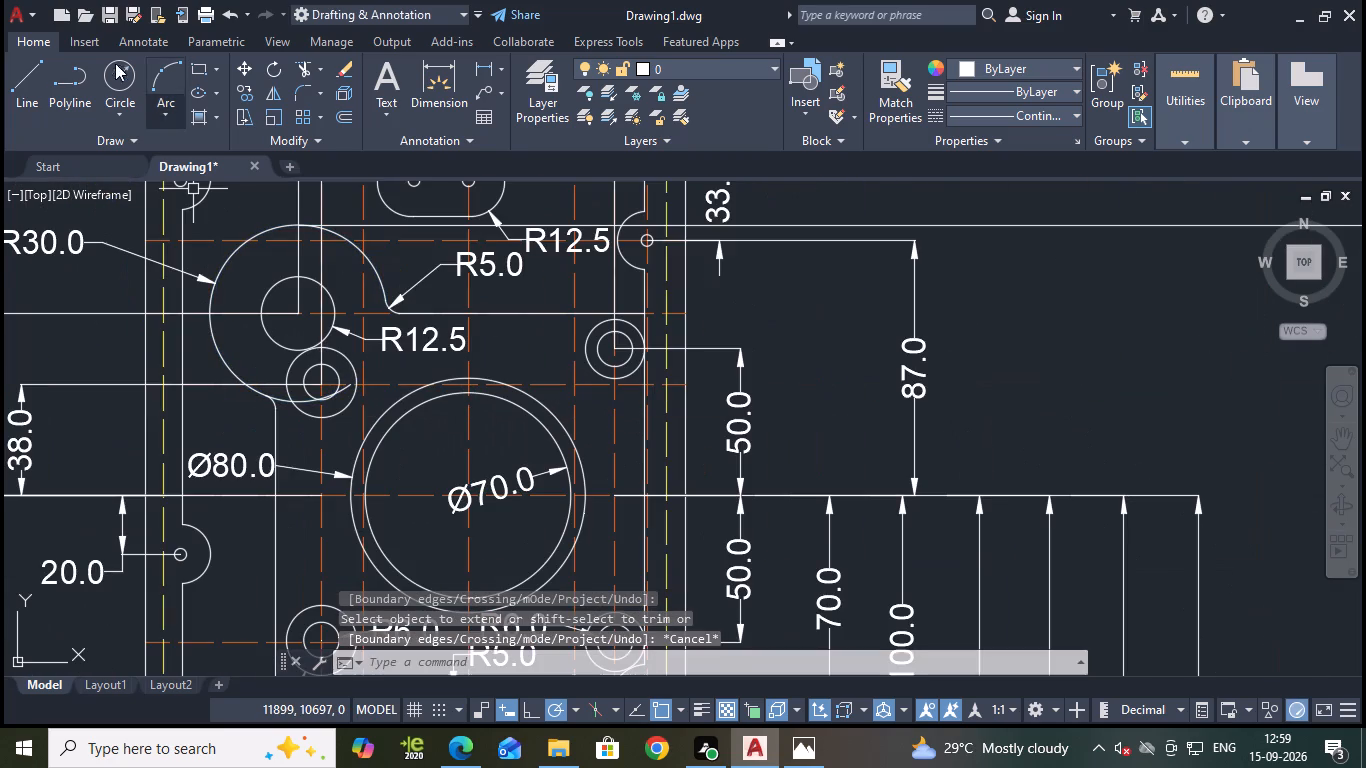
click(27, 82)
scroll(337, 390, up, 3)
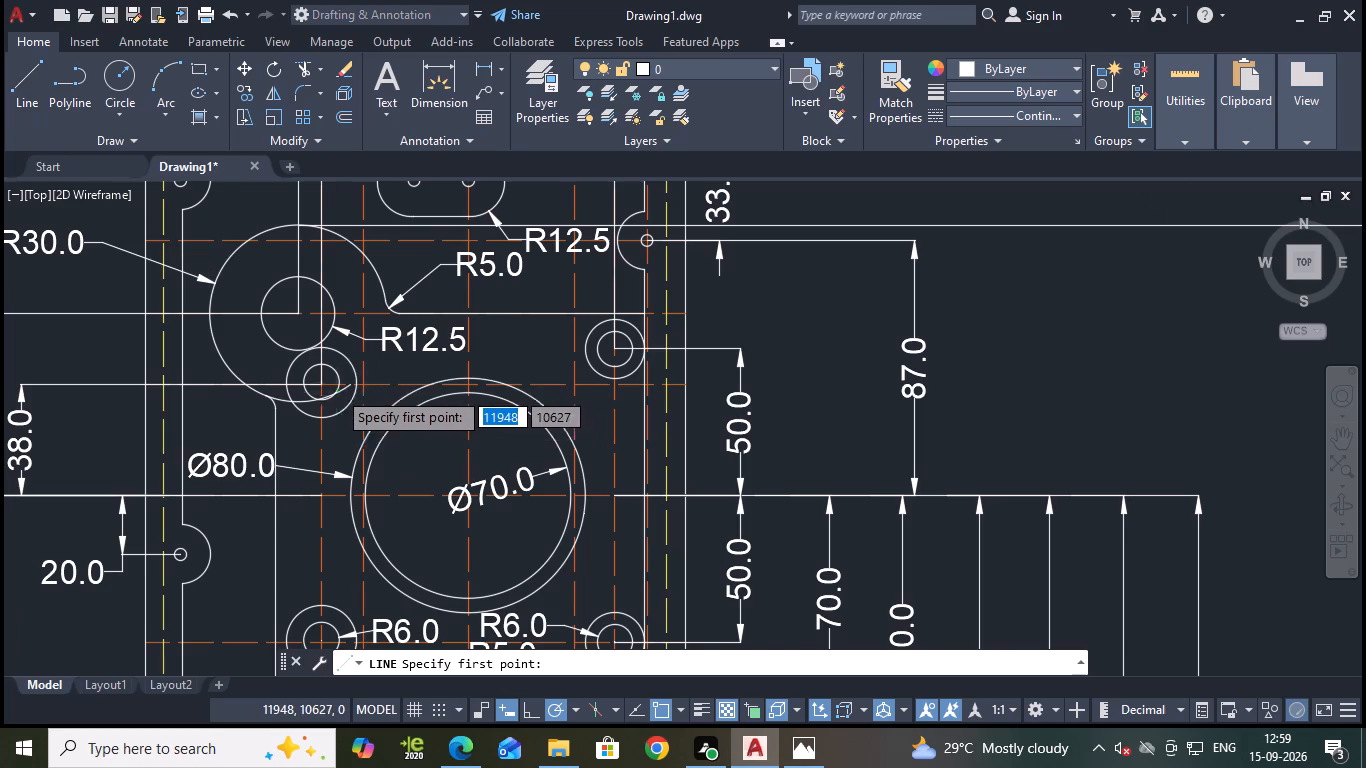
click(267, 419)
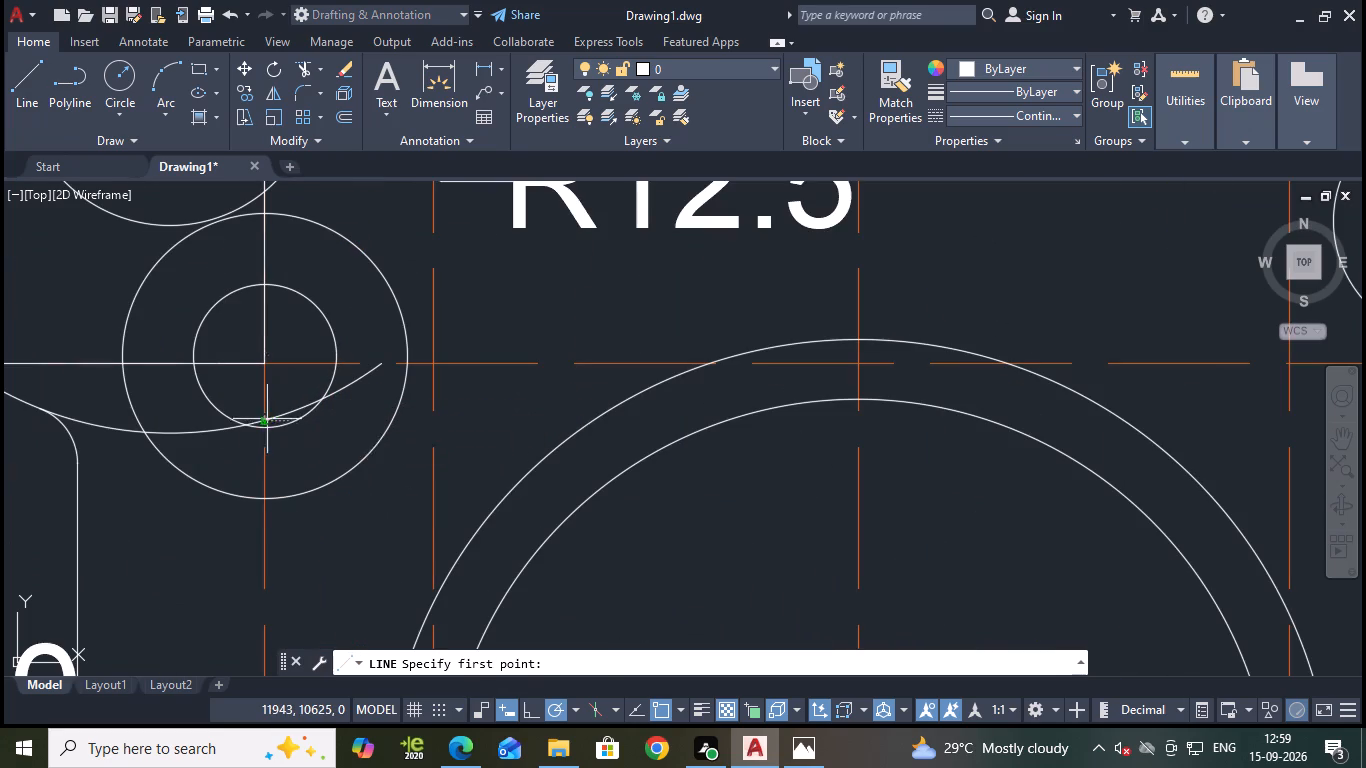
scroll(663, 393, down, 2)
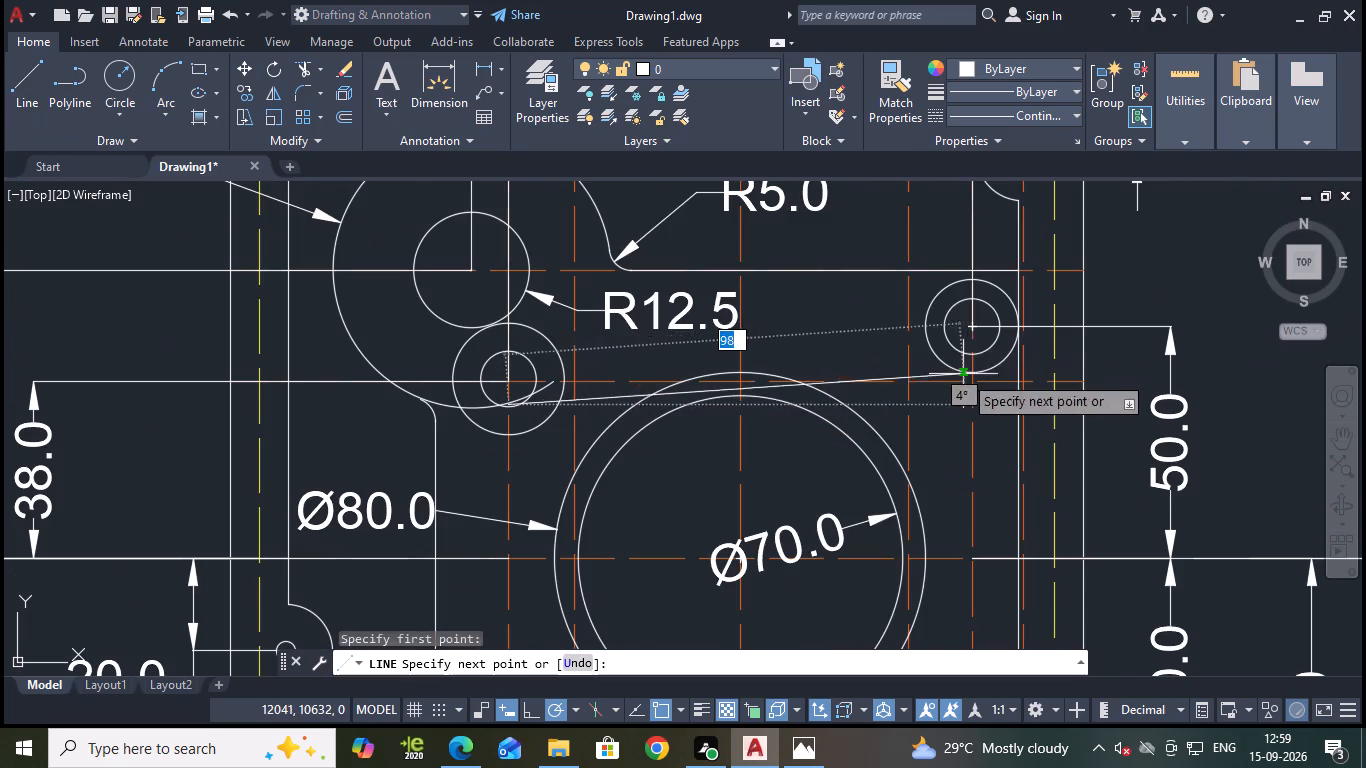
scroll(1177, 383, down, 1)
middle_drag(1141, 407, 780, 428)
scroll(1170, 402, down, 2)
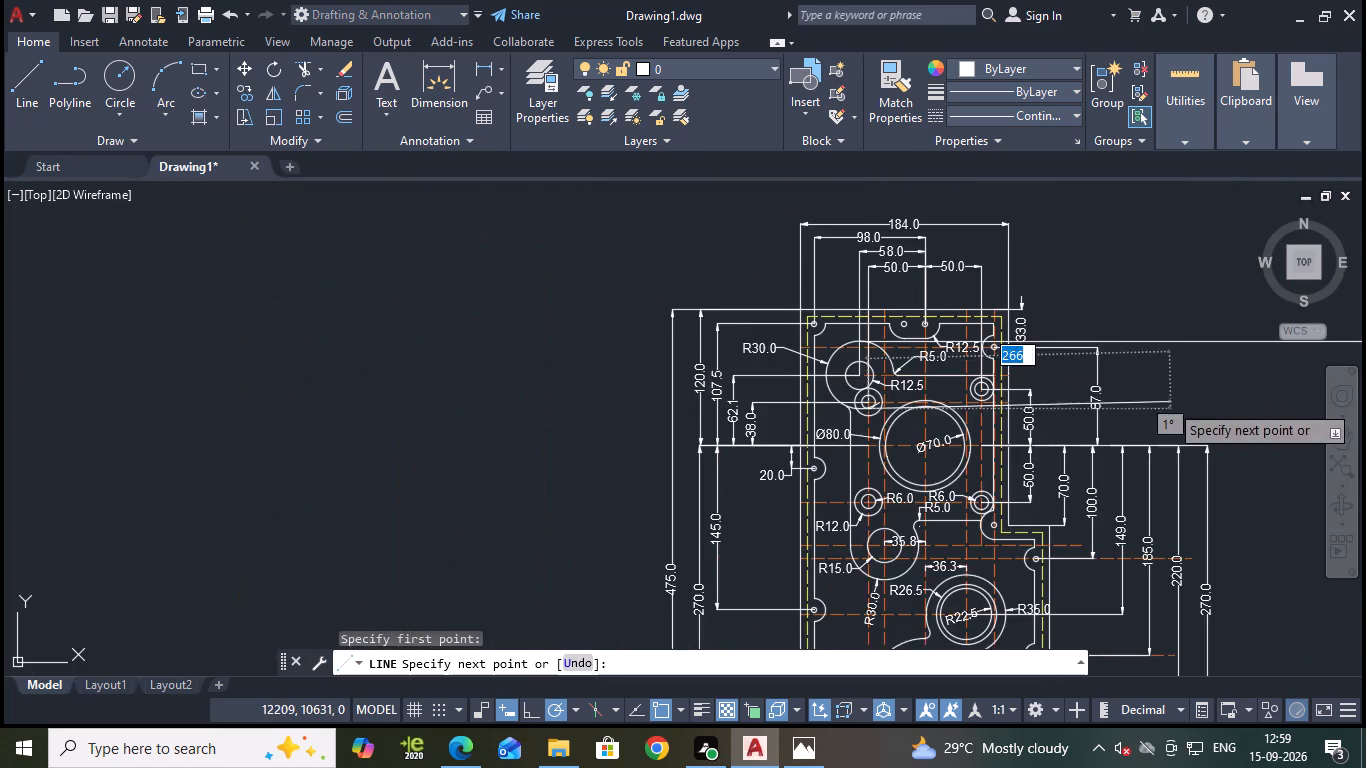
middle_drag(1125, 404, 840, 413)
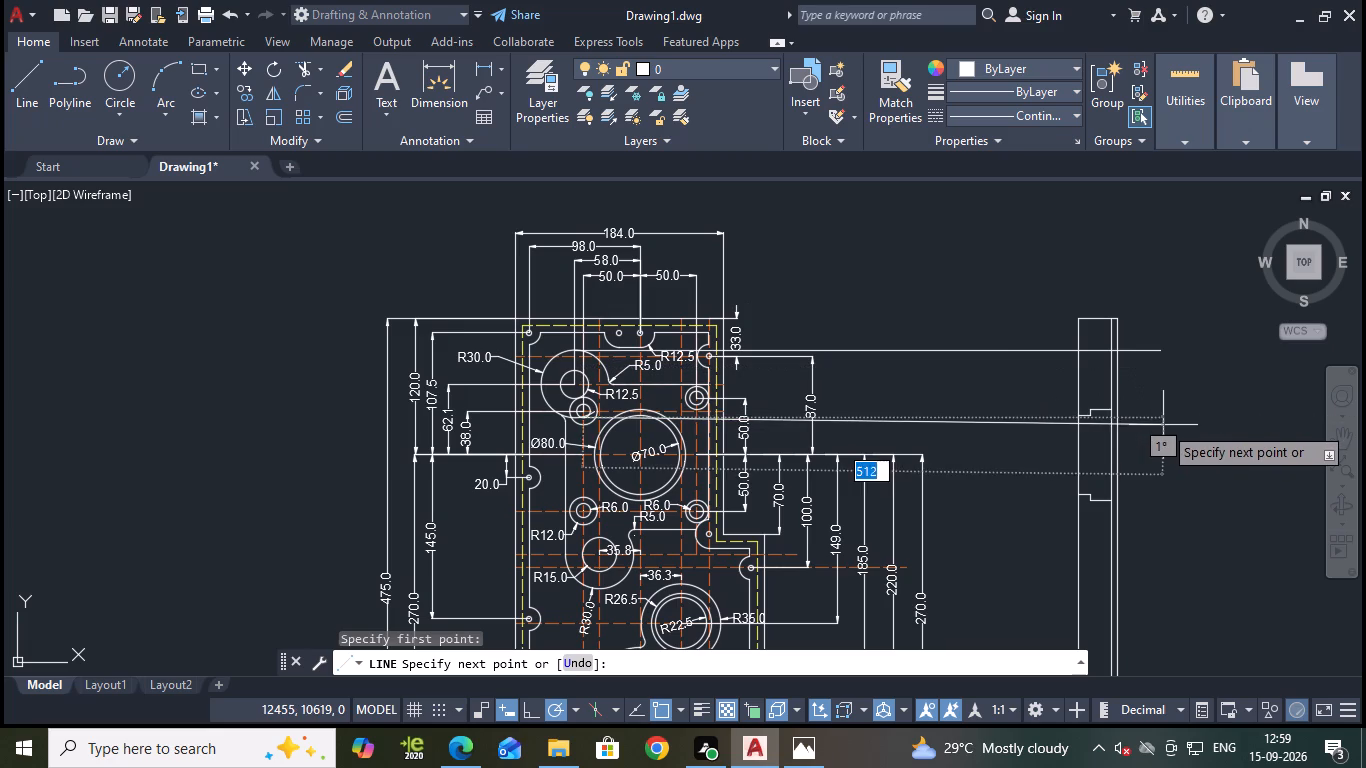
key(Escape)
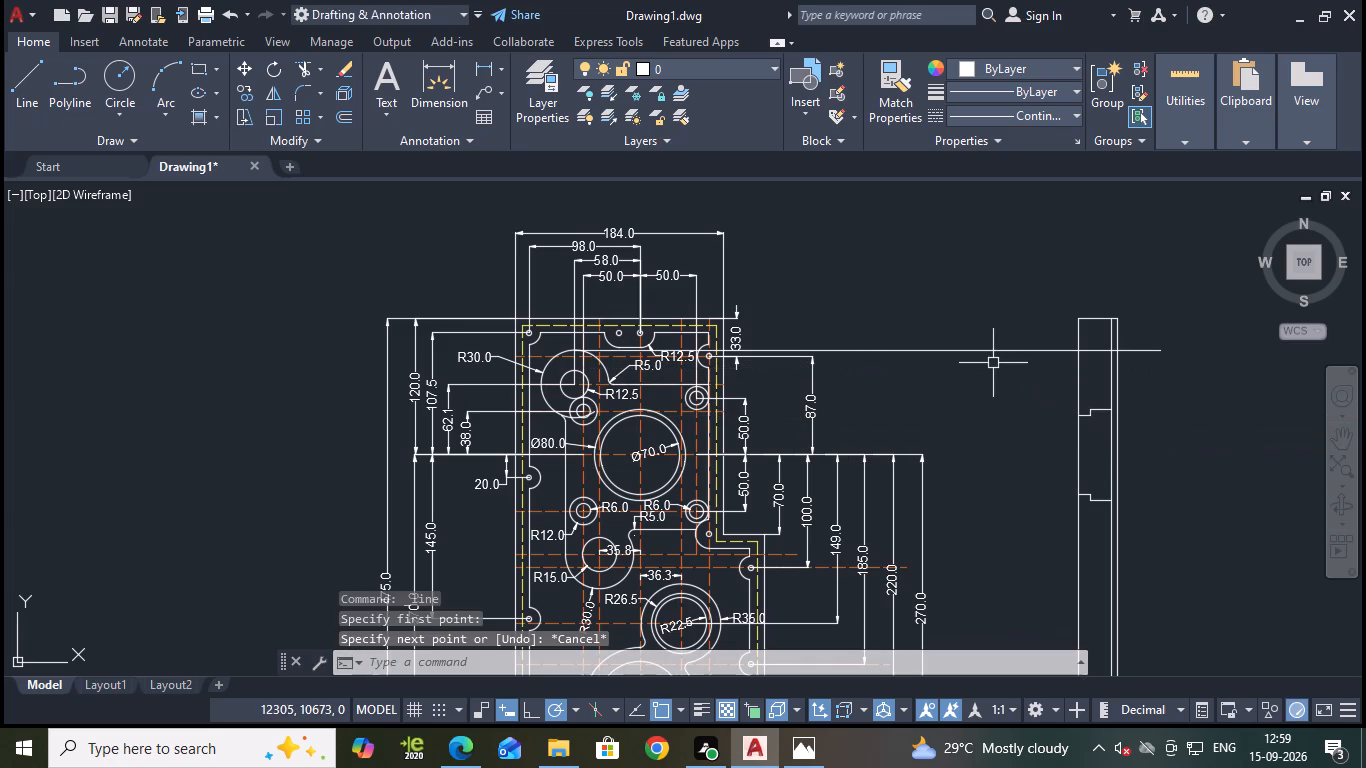
Erase the horizontal projection line running from the top of the R30 arc to the side view.
click(935, 351)
key(e)
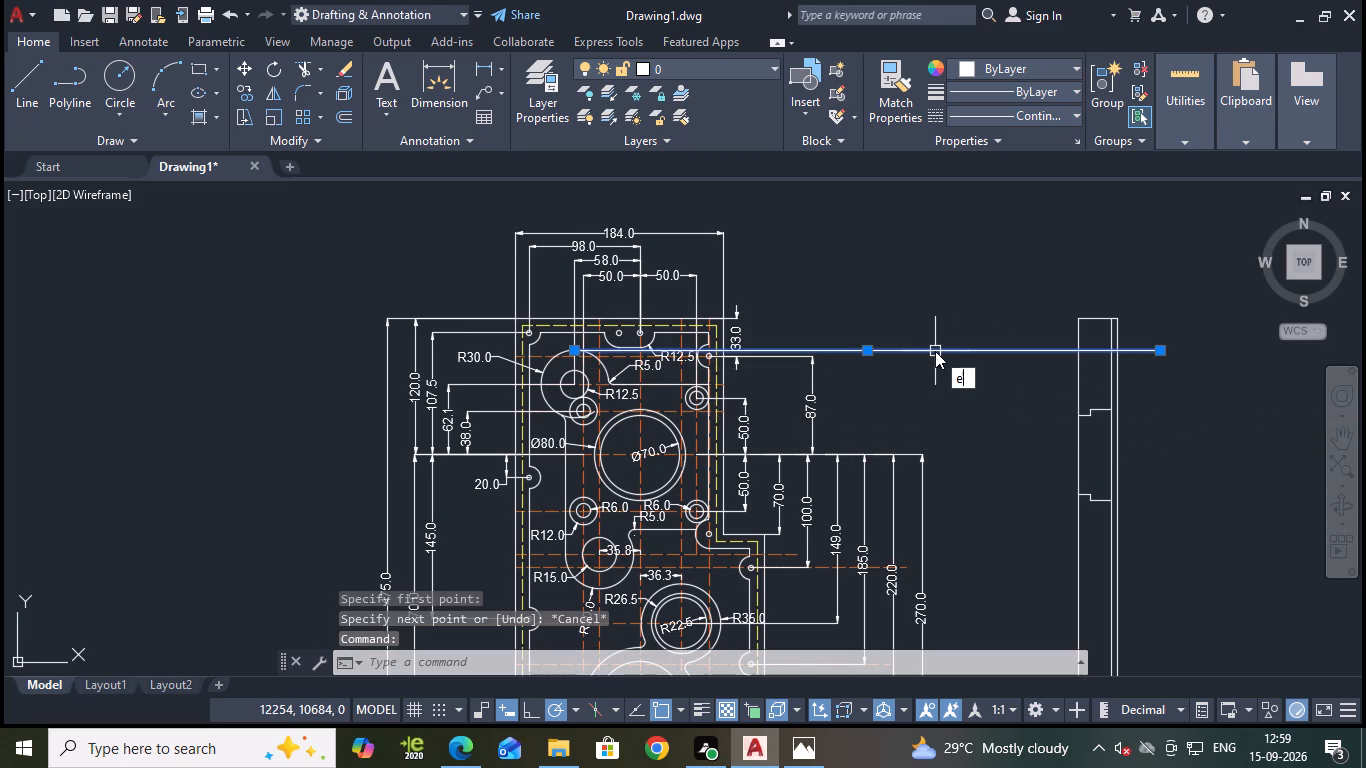
key(Return)
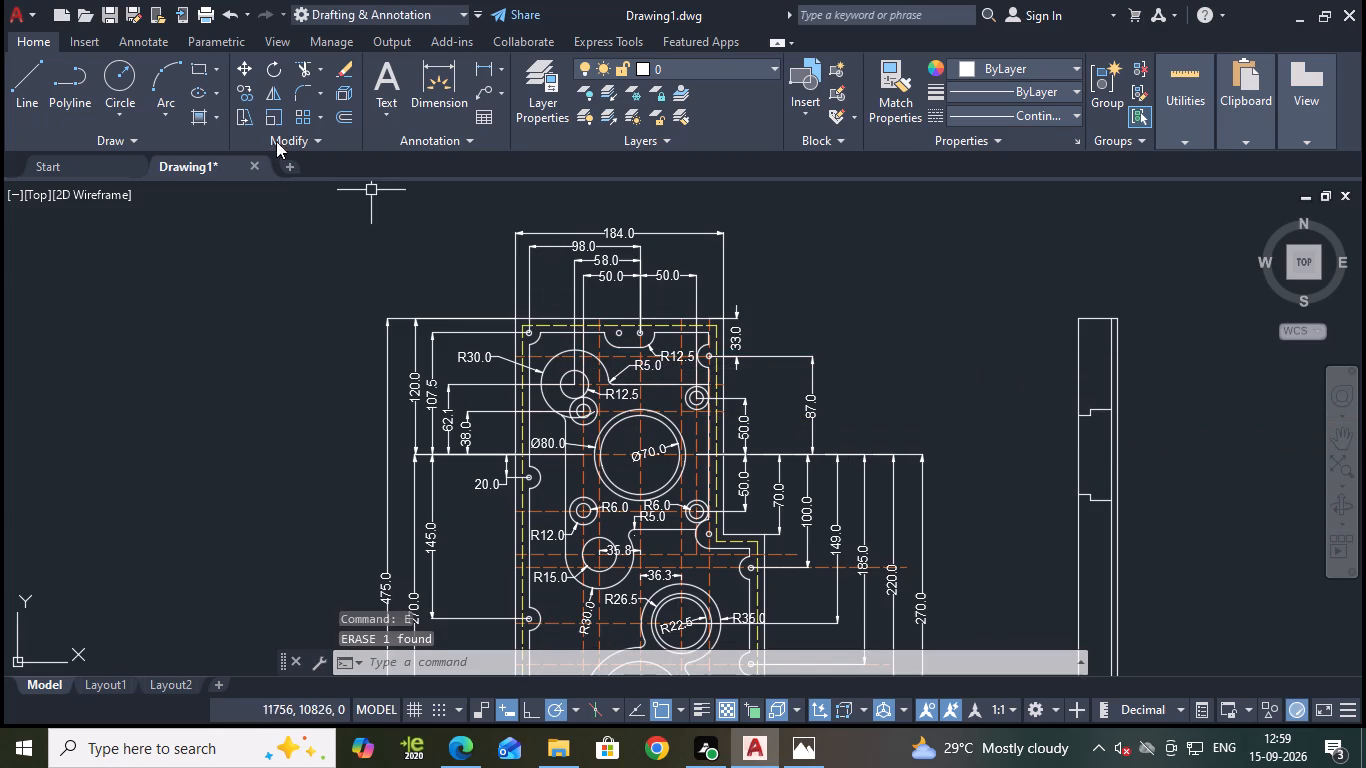
Draw a horizontal projection line about 546 long from the bottom of the R12.5 circle to beyond the side view.
click(23, 83)
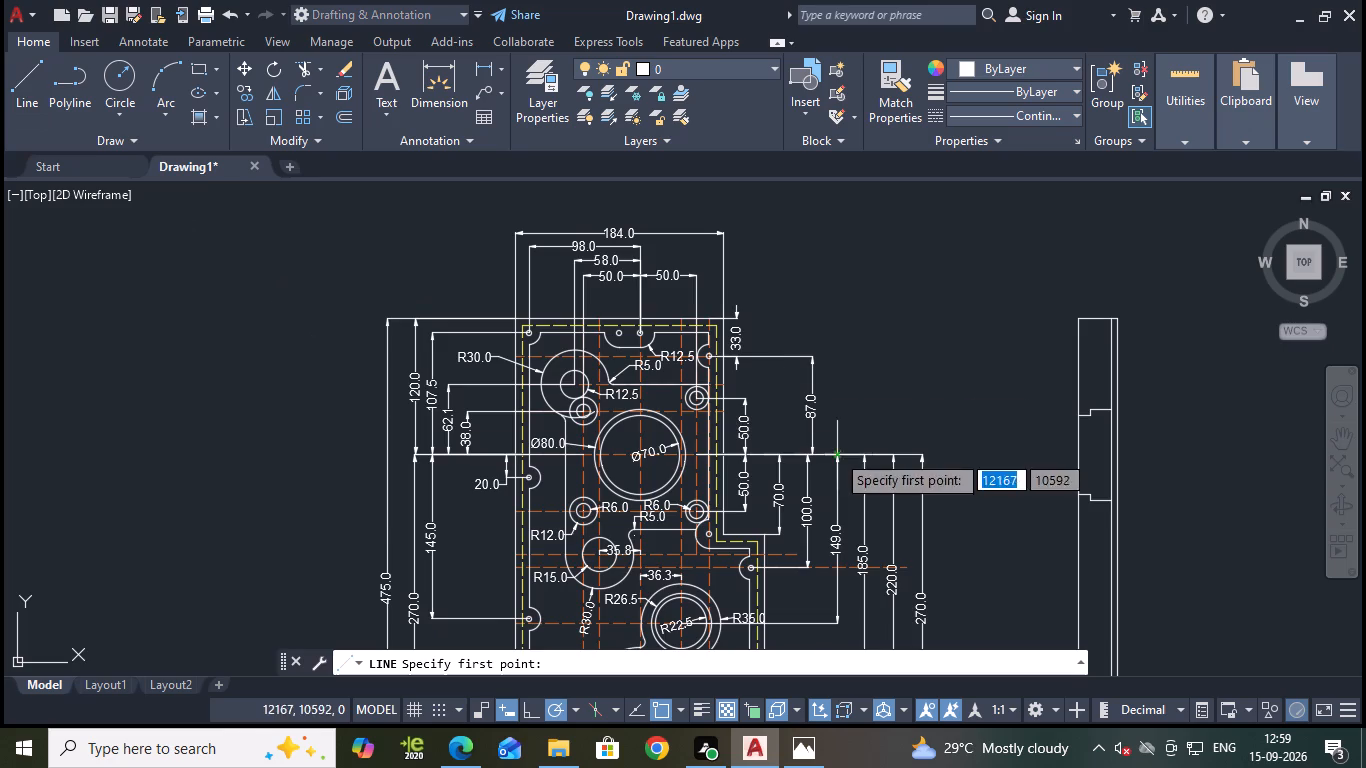
scroll(754, 363, up, 2)
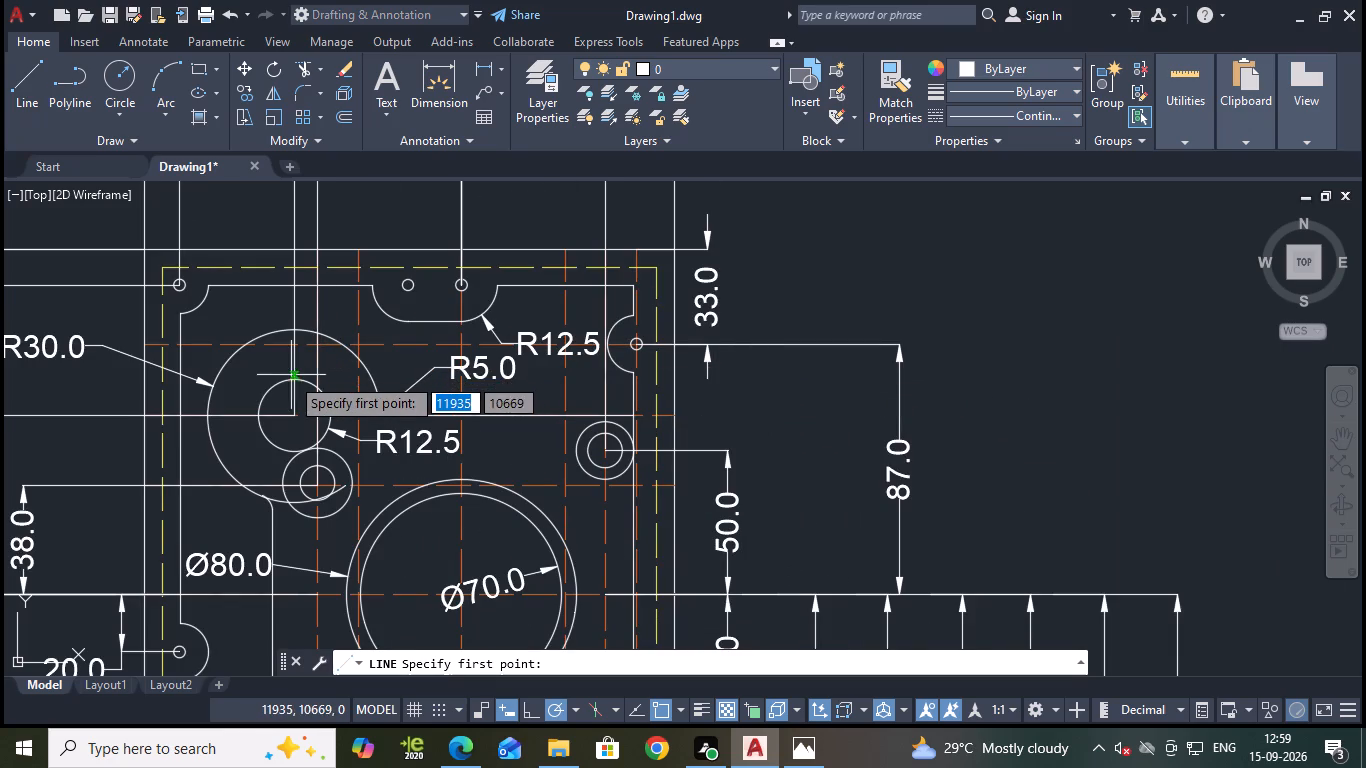
click(292, 449)
scroll(1236, 424, down, 2)
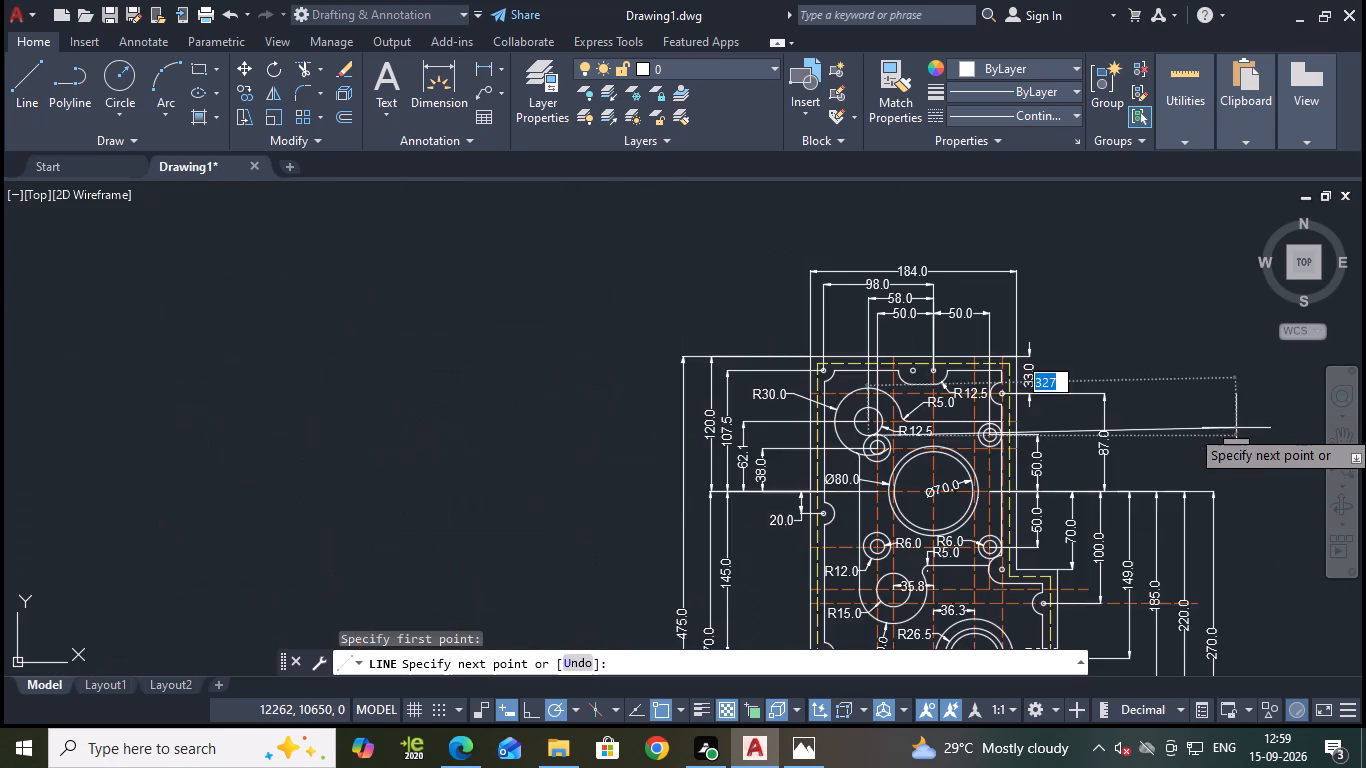
middle_drag(1218, 435, 853, 401)
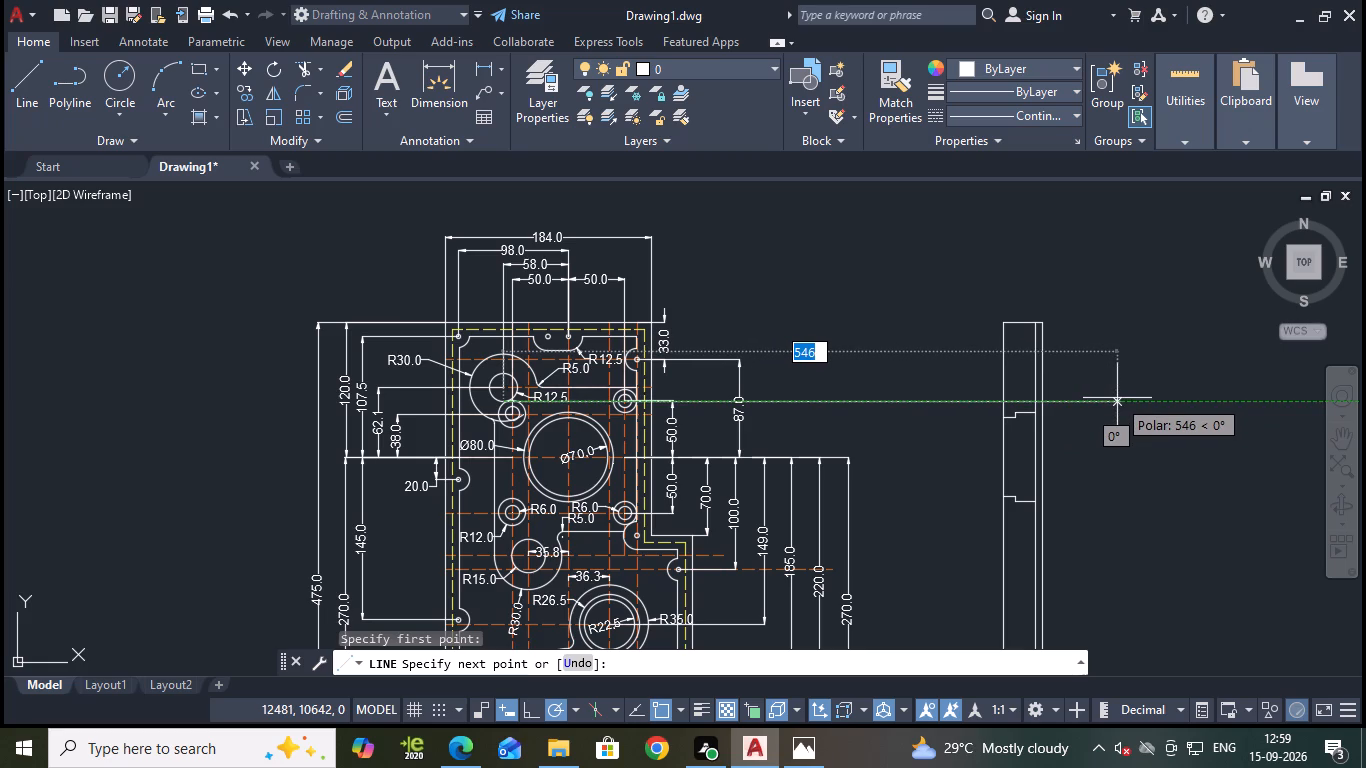
click(1117, 398)
key(Escape)
Draw a horizontal projection line about 537 long from the top of the R12.5 circle to beyond the side view.
key(space)
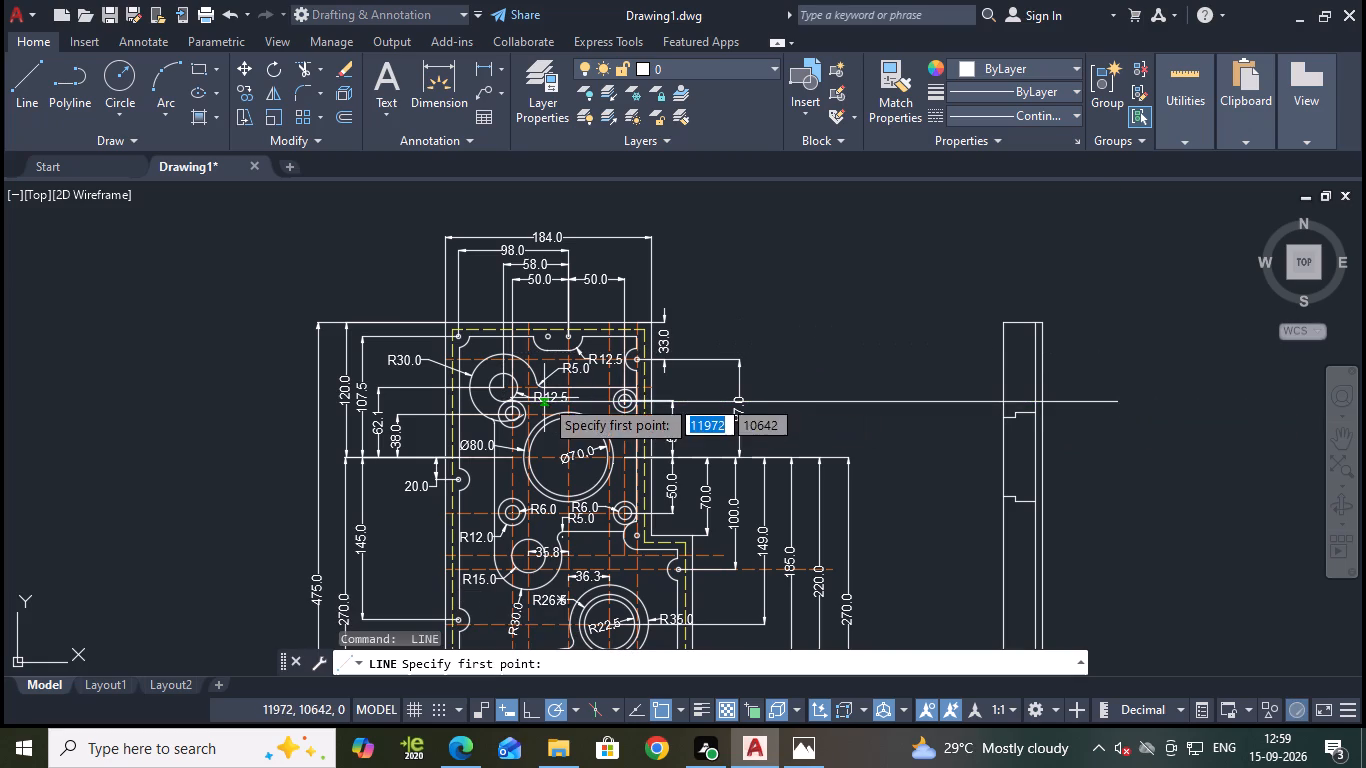
scroll(546, 396, up, 2)
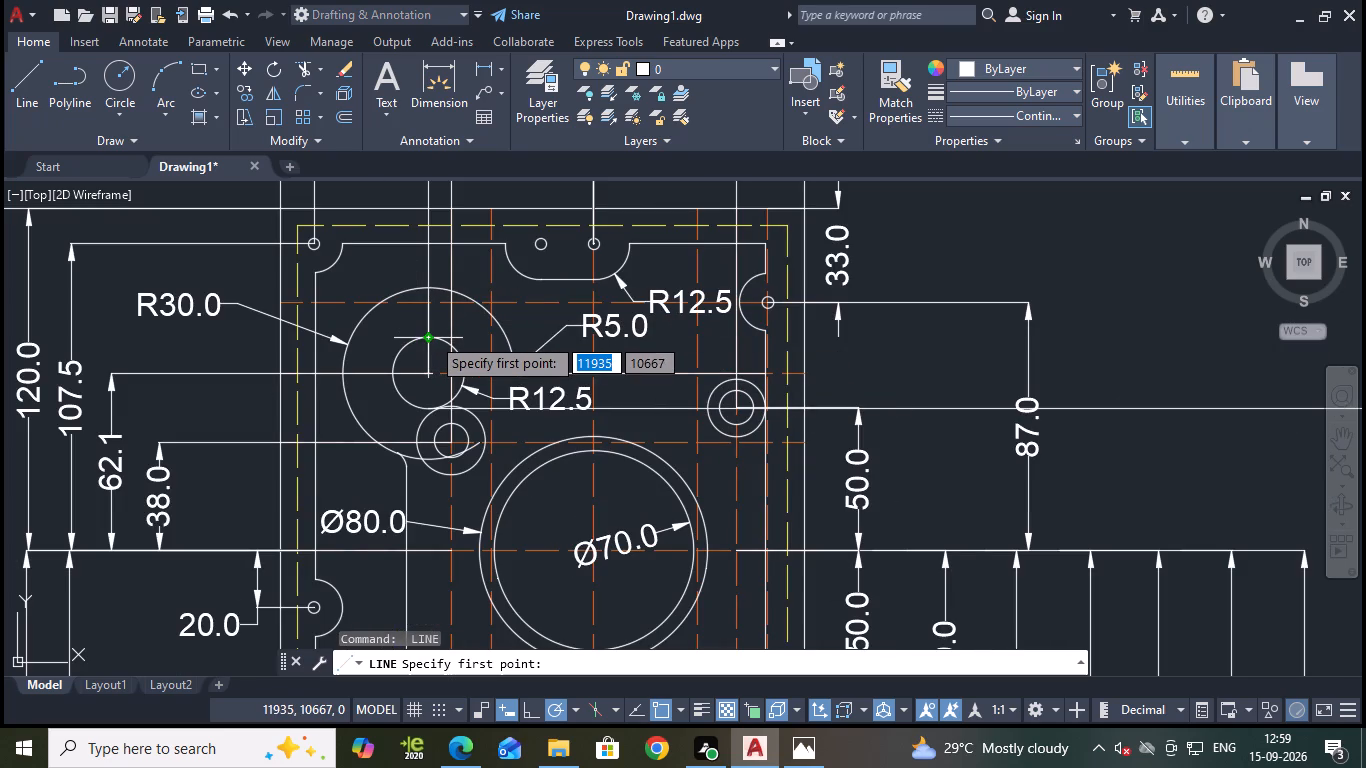
click(431, 336)
scroll(984, 275, down, 1)
middle_drag(1196, 309, 1198, 308)
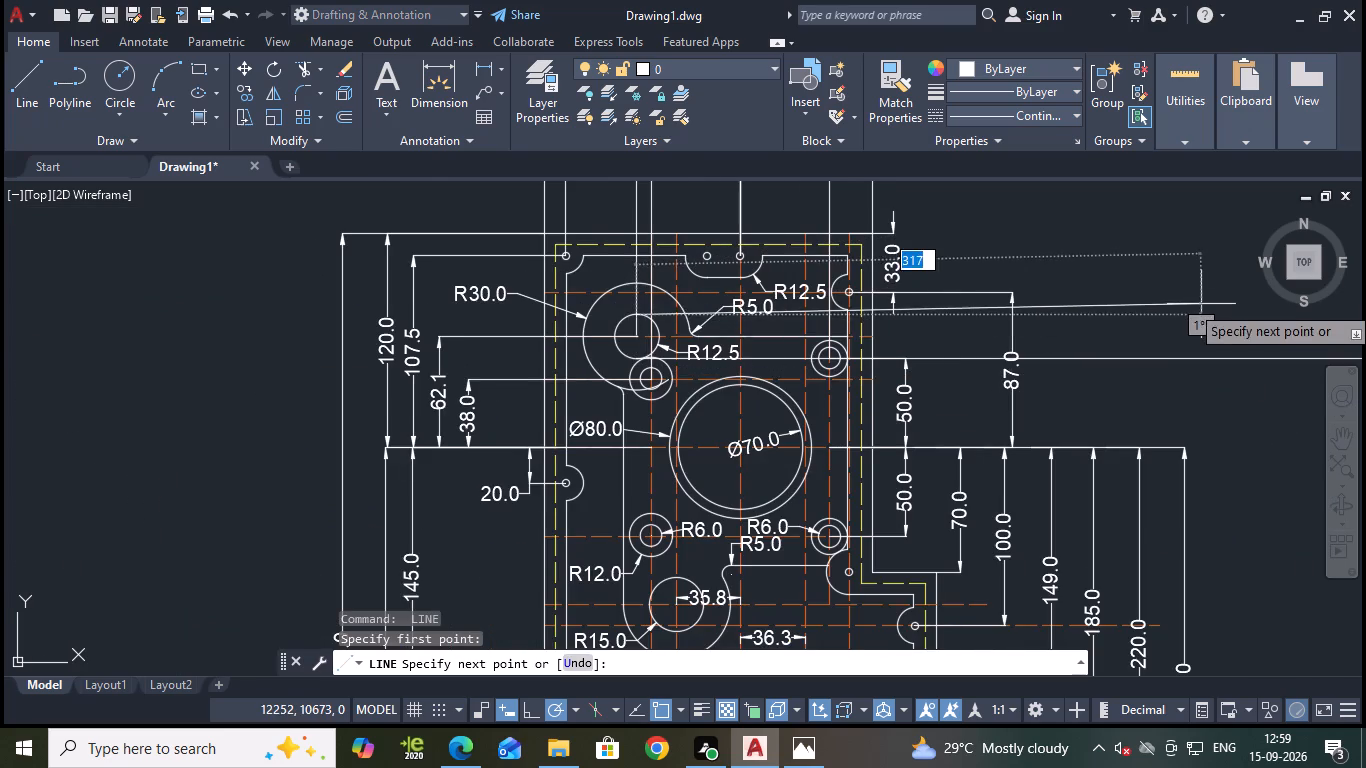
middle_drag(1198, 308, 633, 402)
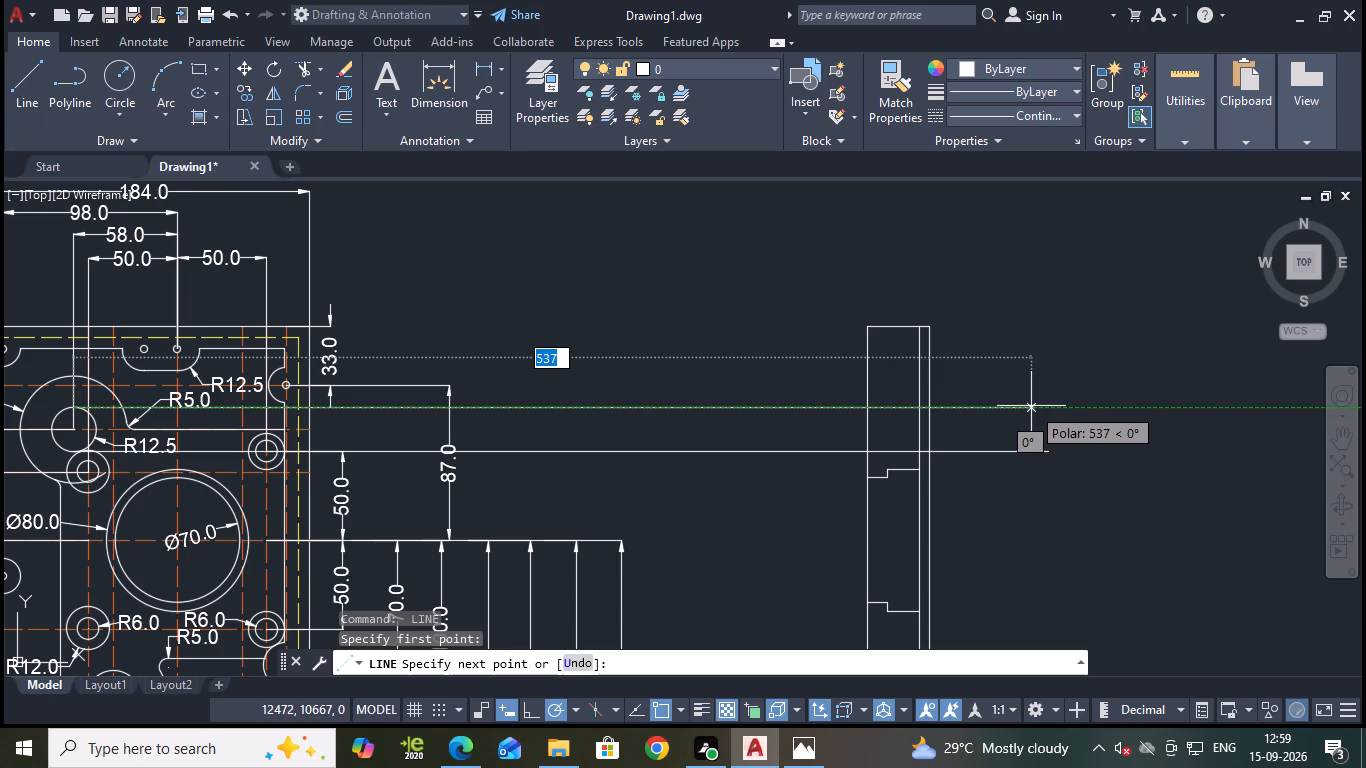
click(1031, 406)
key(Escape)
Draw a vertical cutting line across both R12.5 projection lines, between the front view and the side view.
scroll(803, 494, down, 1)
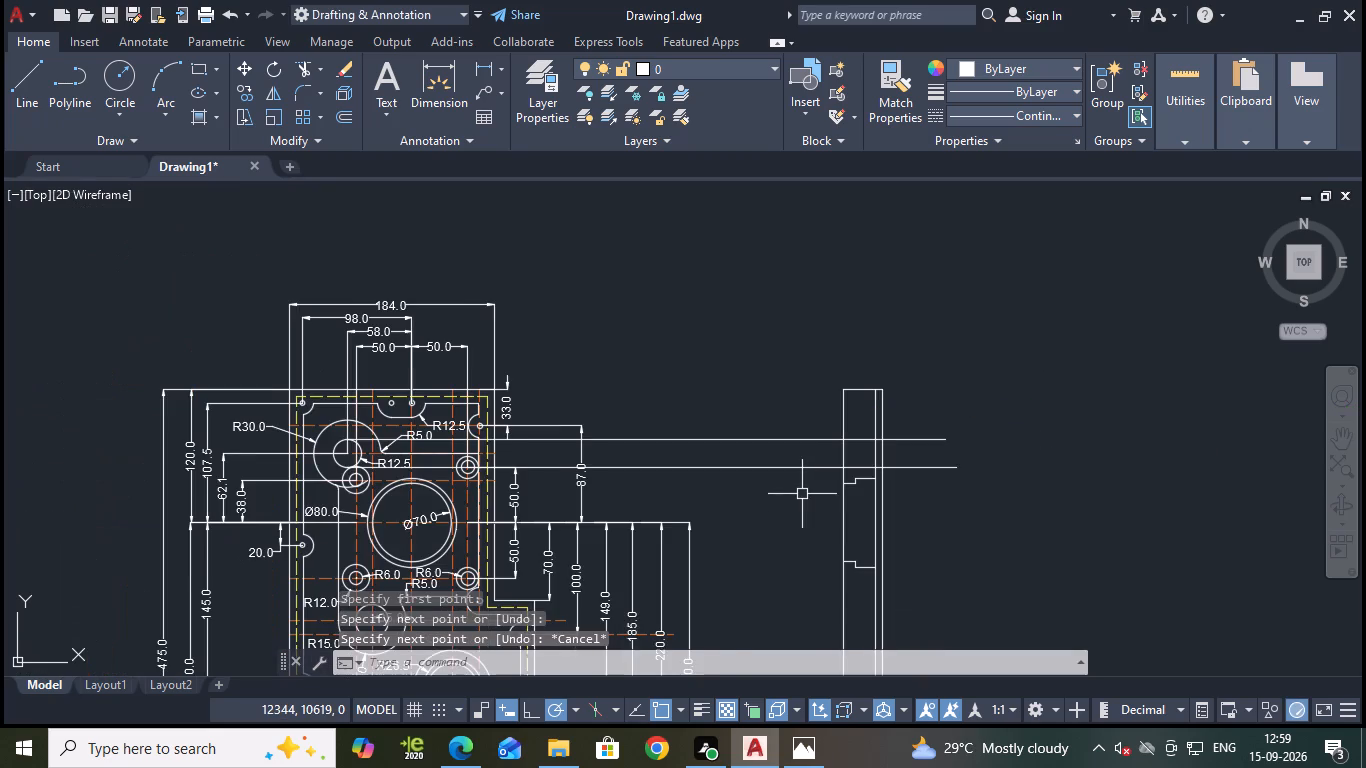
middle_drag(802, 494, 844, 478)
key(l)
key(Return)
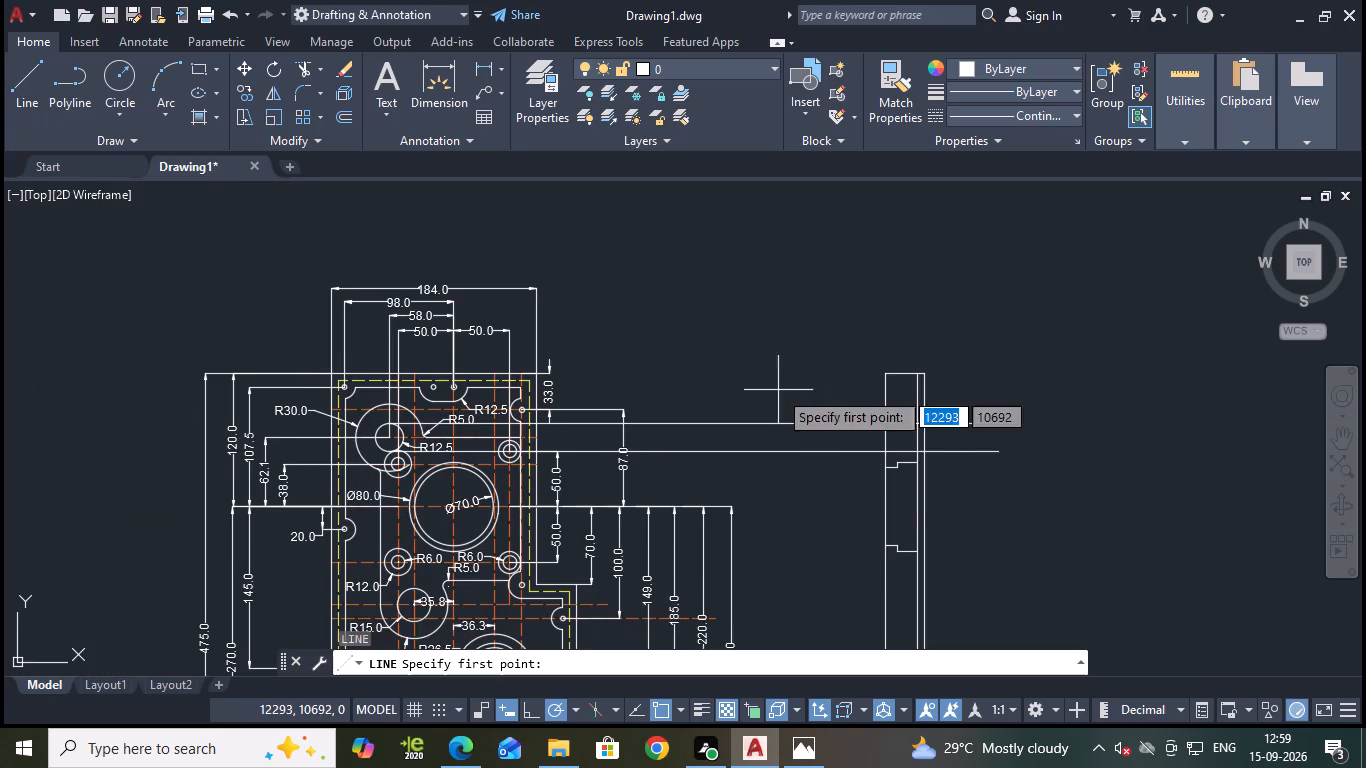
drag(777, 352, 769, 388)
click(774, 563)
key(Escape)
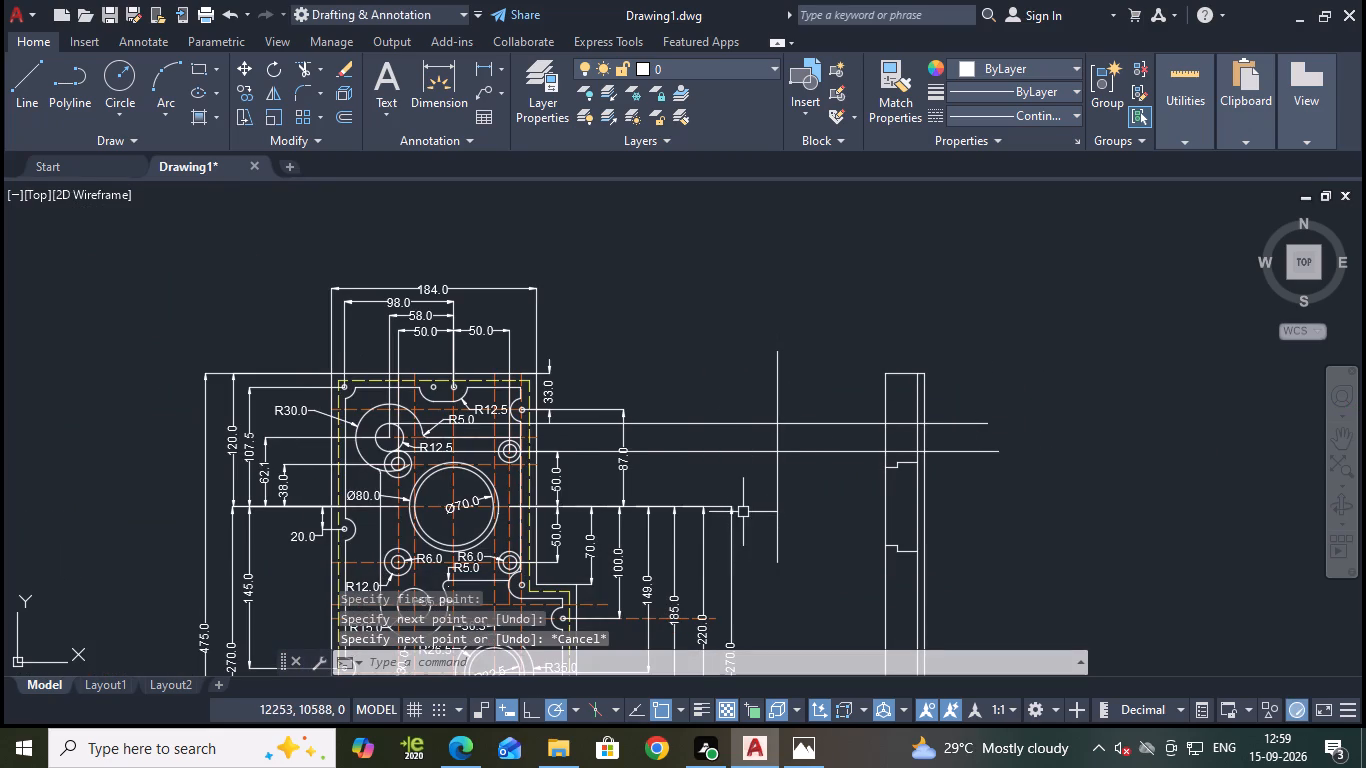
Trim both projection lines between the vertical cutting line and the near edge of the side view.
text(tr)
key(Return)
click(800, 454)
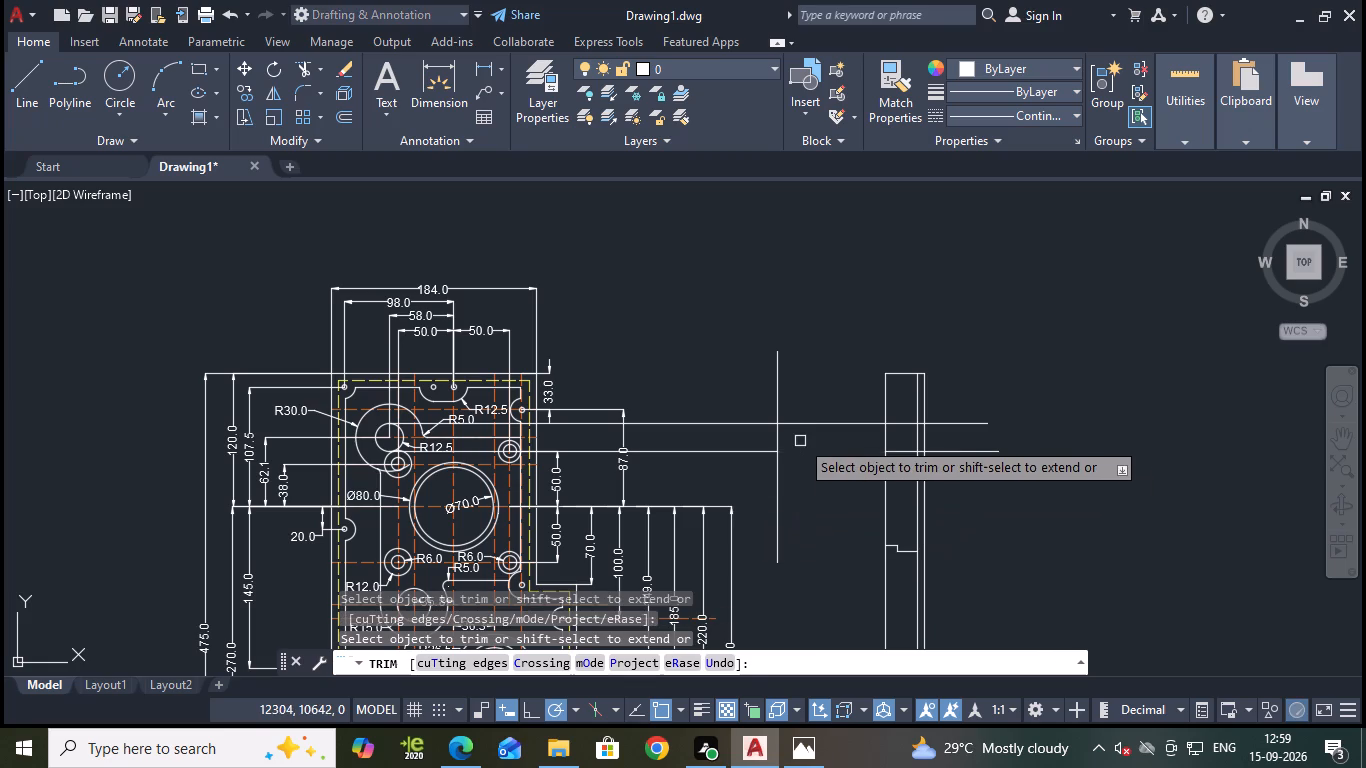
click(801, 425)
key(Escape)
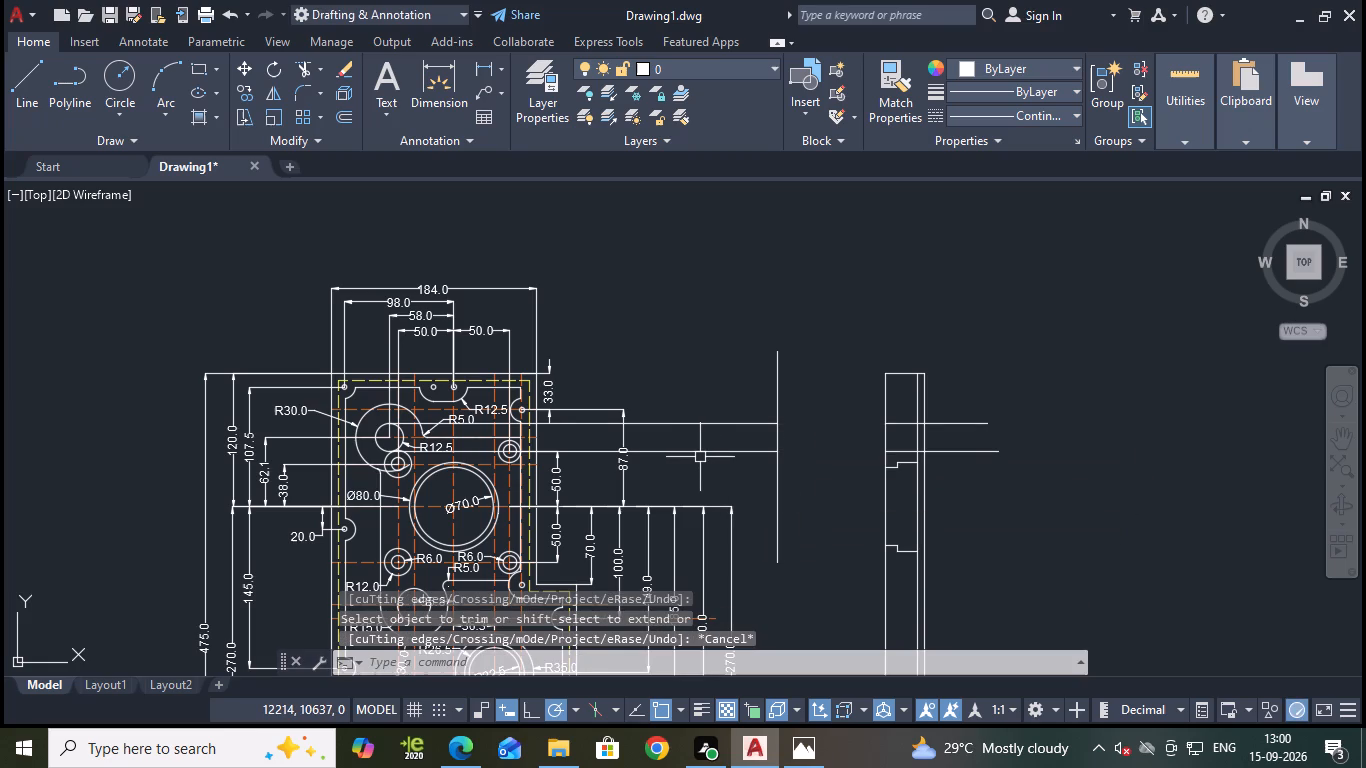
Erase the two leftover projection segments on the front view's side and the vertical cutting line.
click(685, 455)
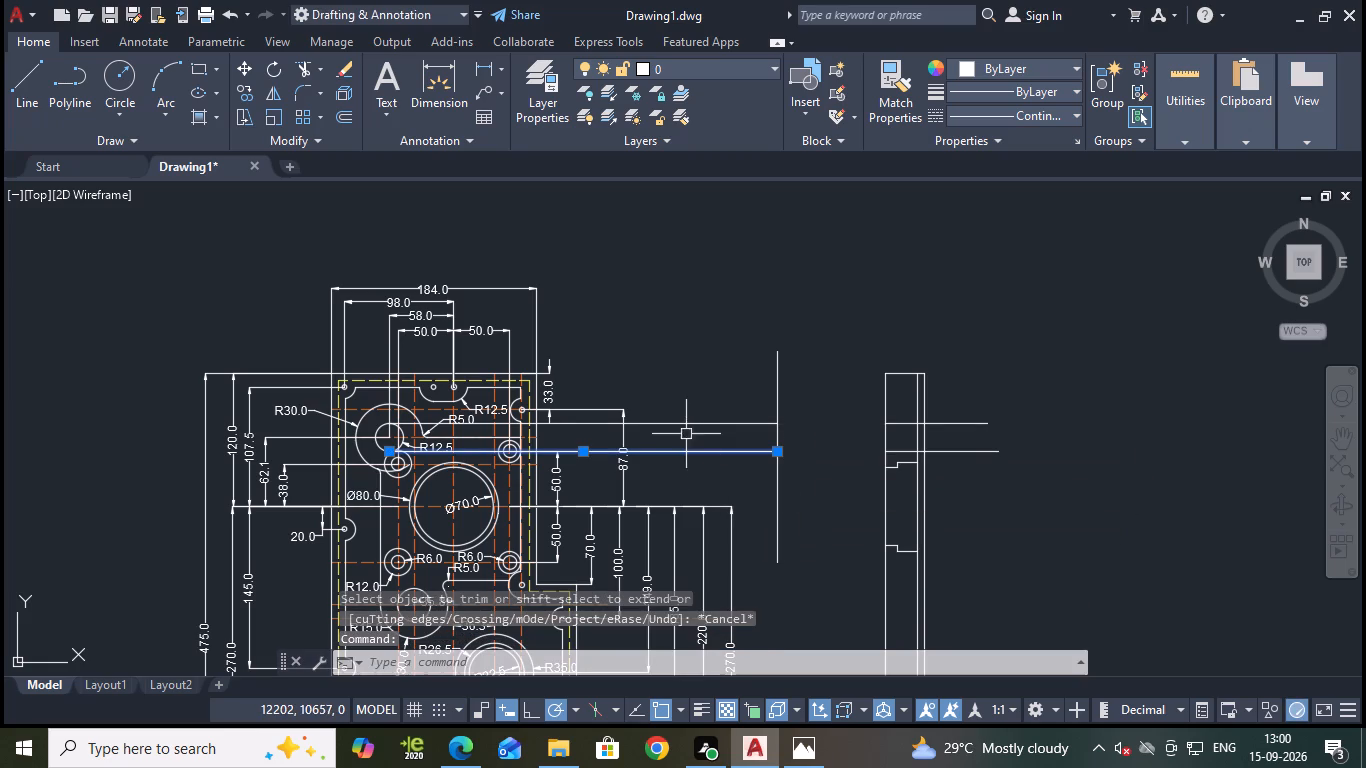
click(685, 427)
key(e)
key(Return)
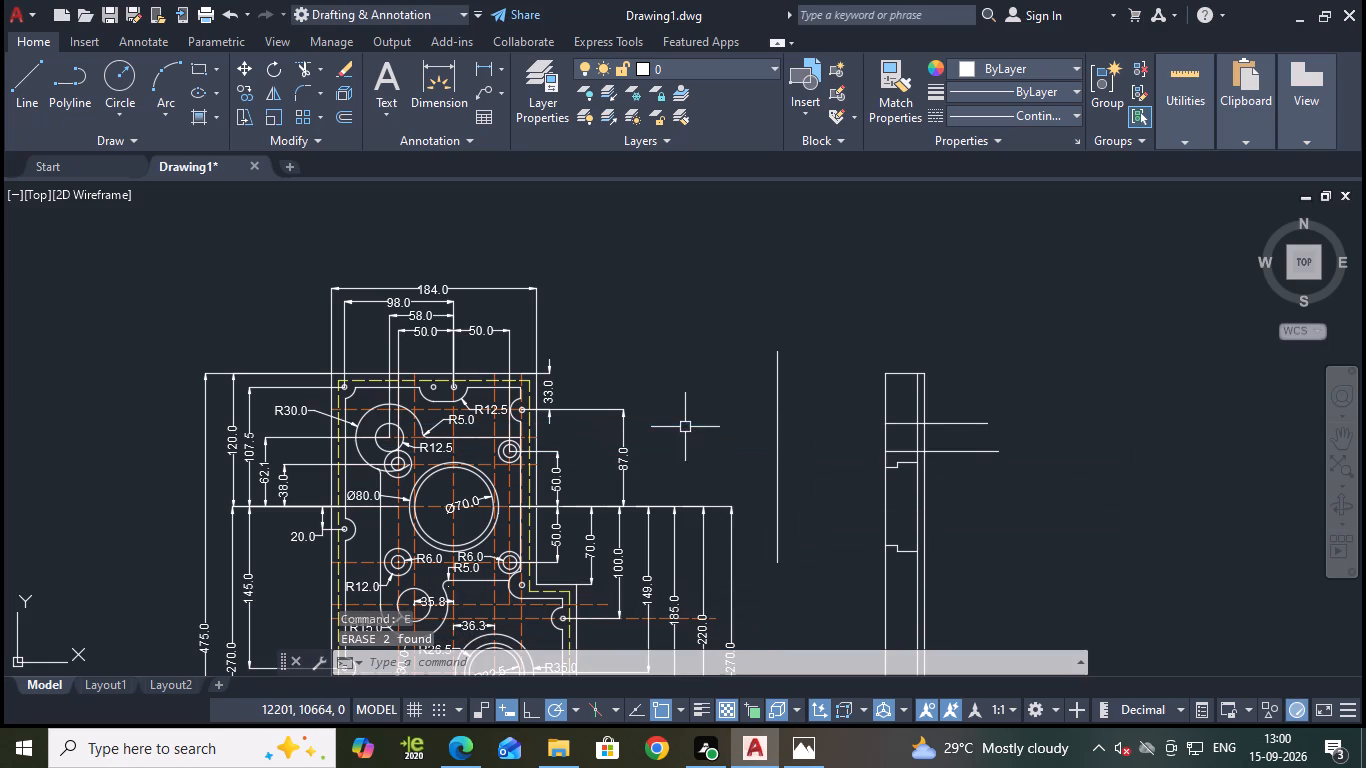
click(775, 466)
key(e)
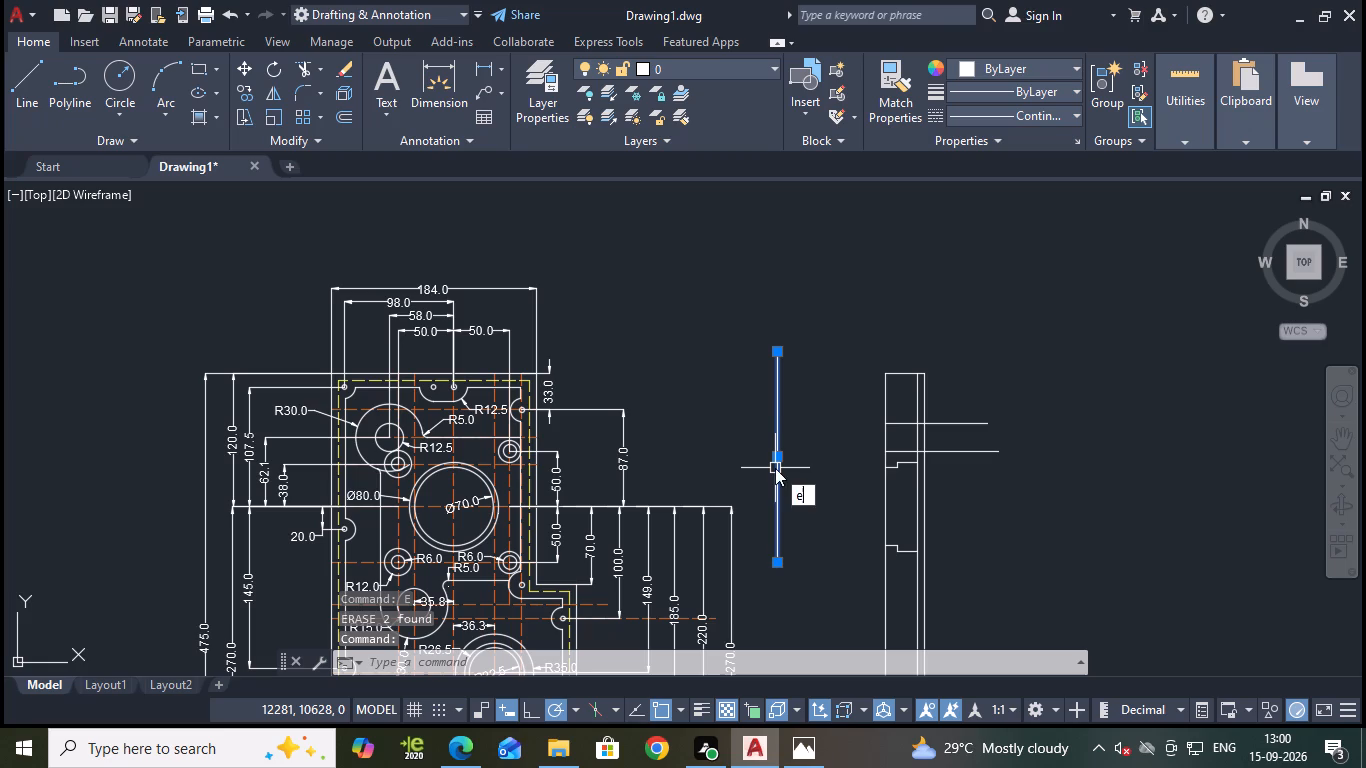
key(Return)
Trim the side view's hole lines beyond the outer edge, the inner vertical between them, and the lower line past that vertical.
scroll(887, 453, up, 2)
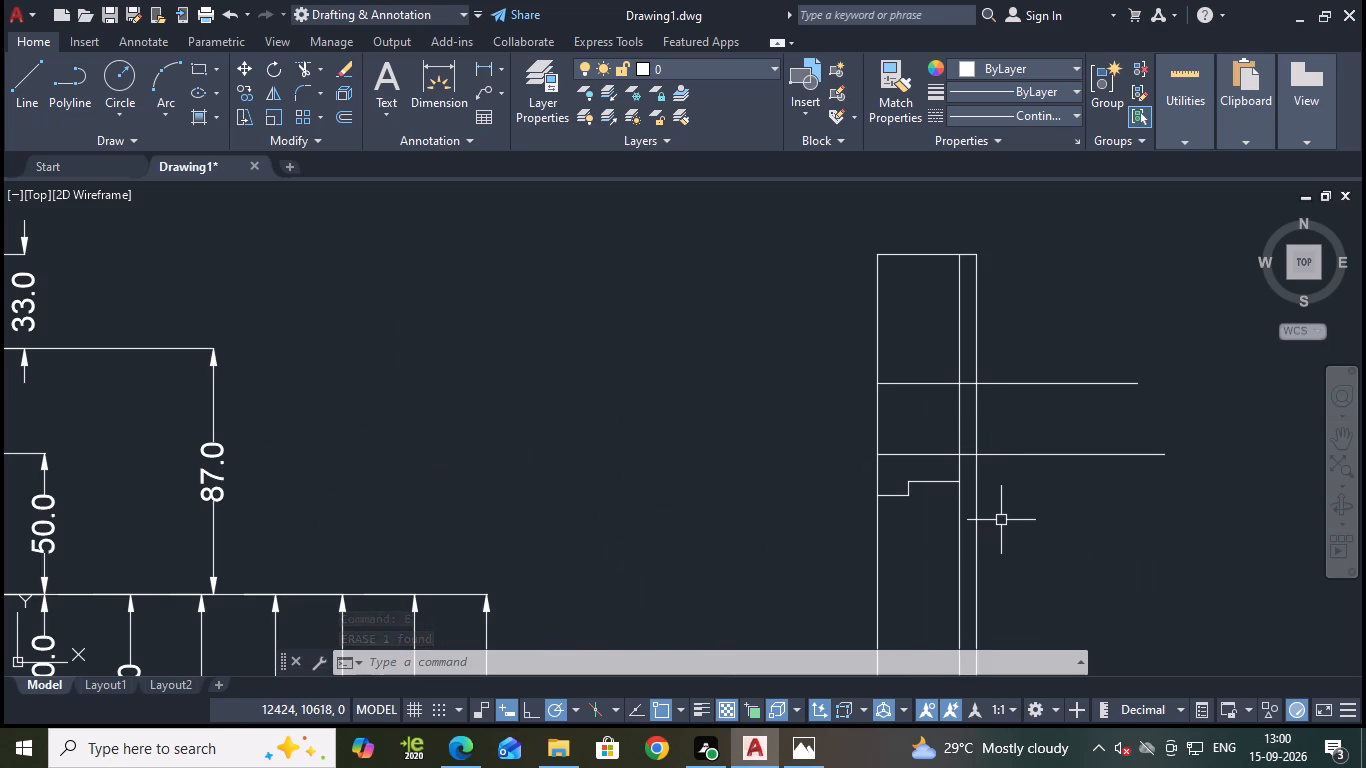
text(tr)
key(Return)
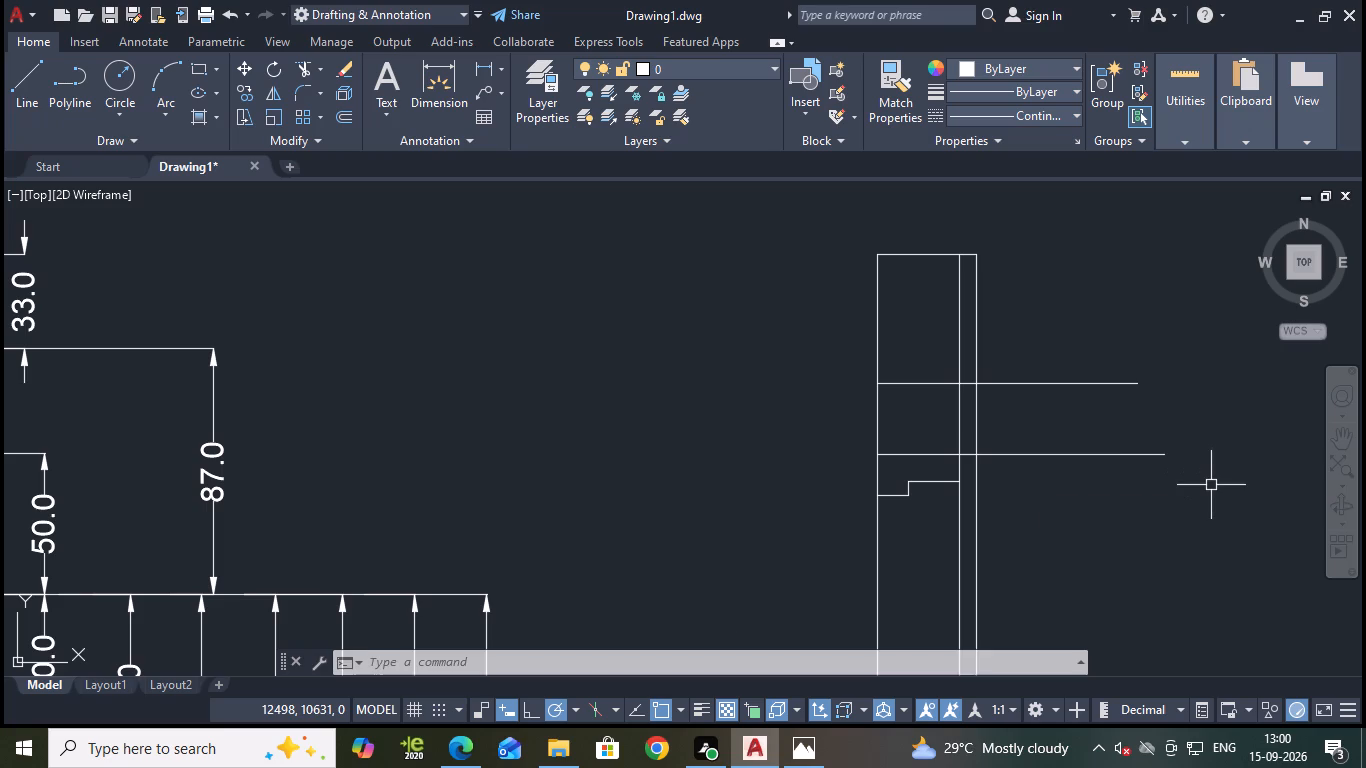
click(1051, 459)
click(1042, 382)
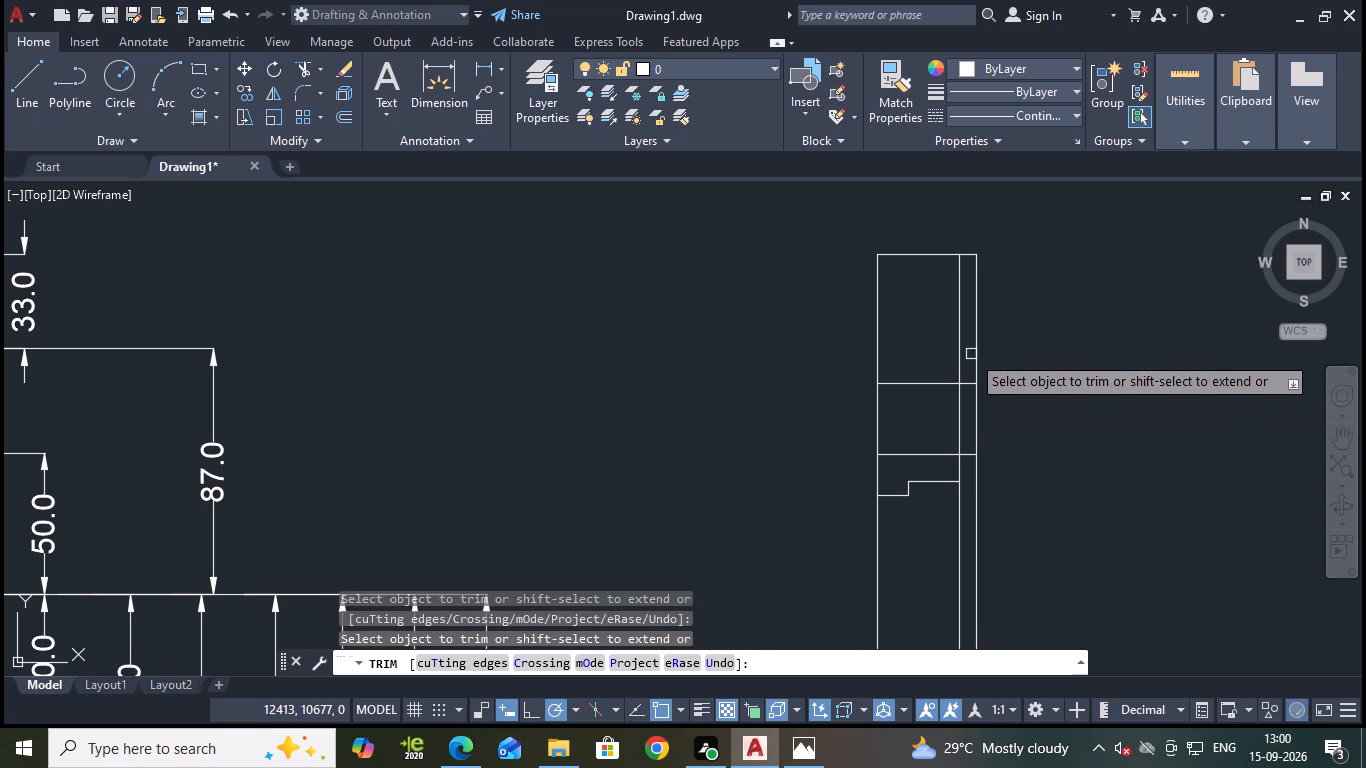
click(958, 403)
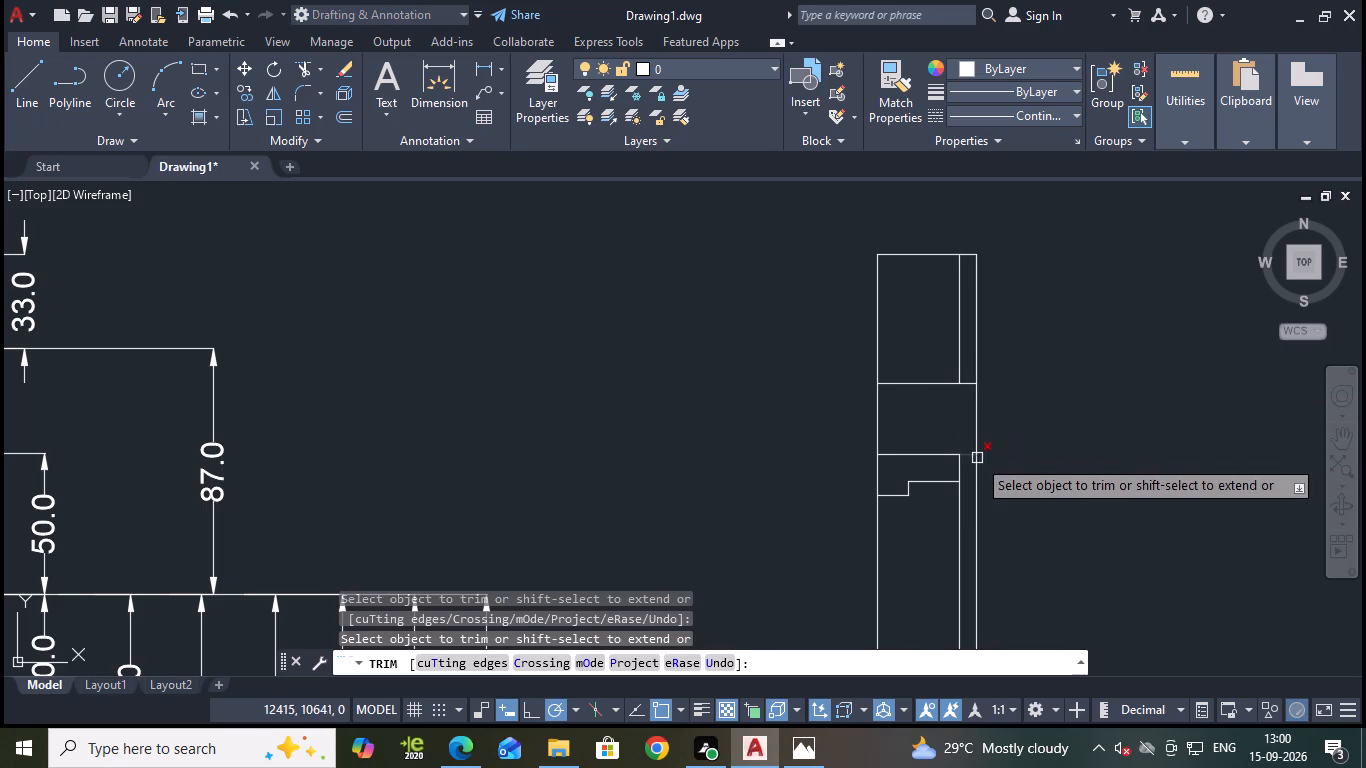
click(967, 453)
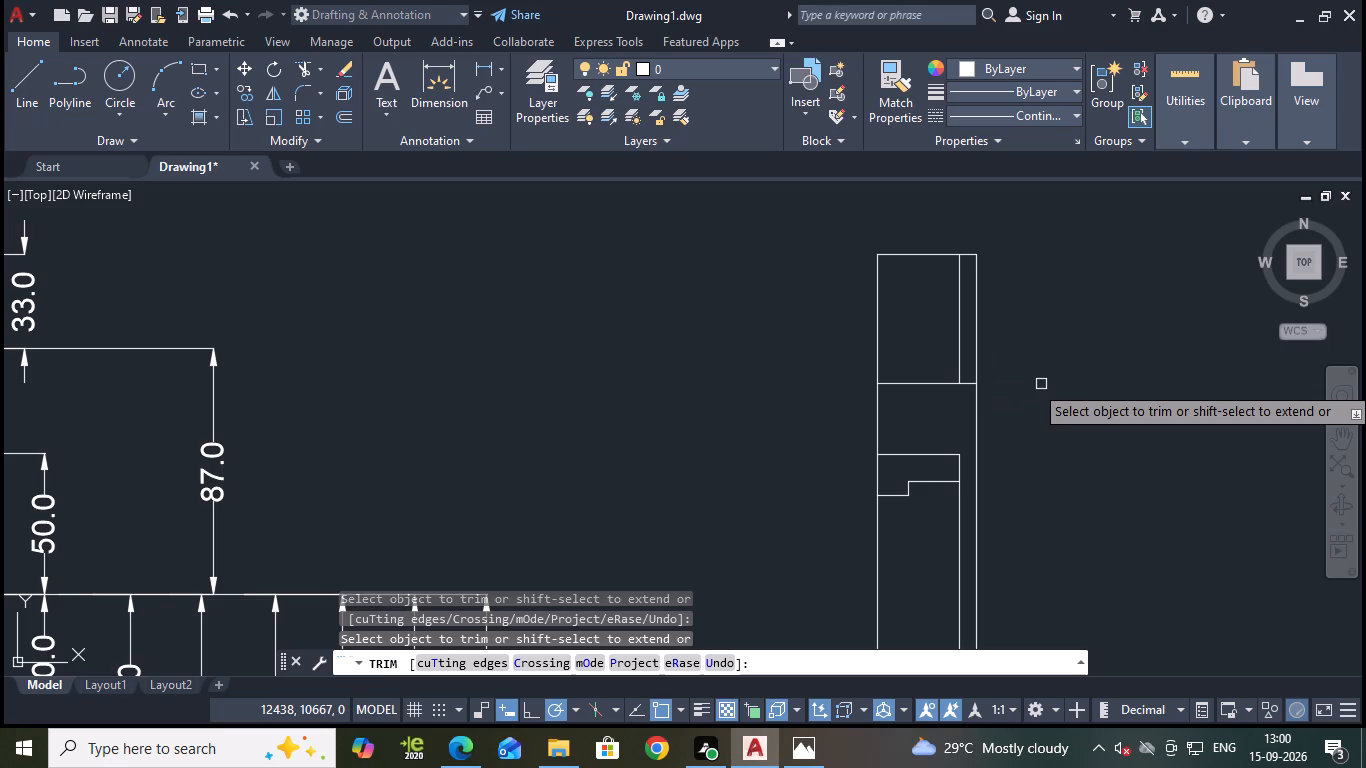
key(Escape)
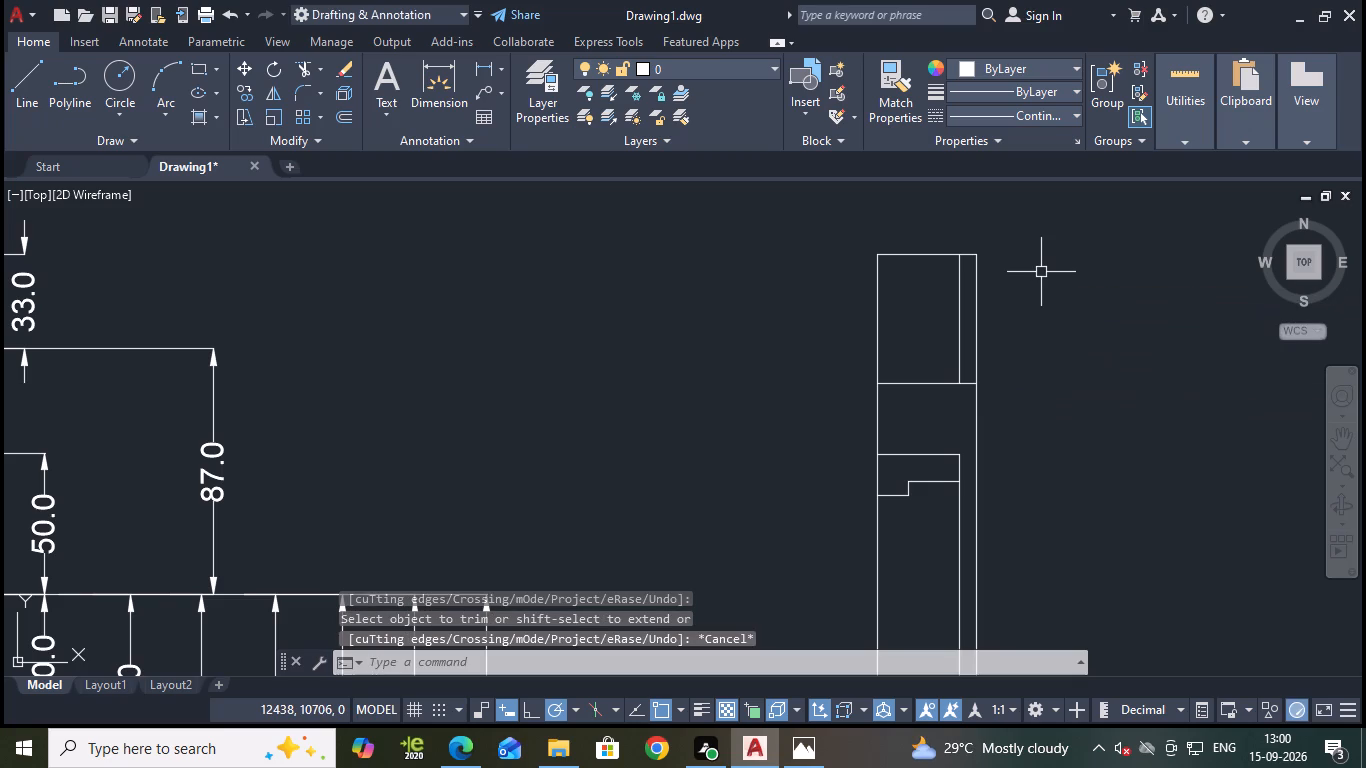
Offset the side view's top edge 6 downward.
key(o)
key(Return)
key(Return)
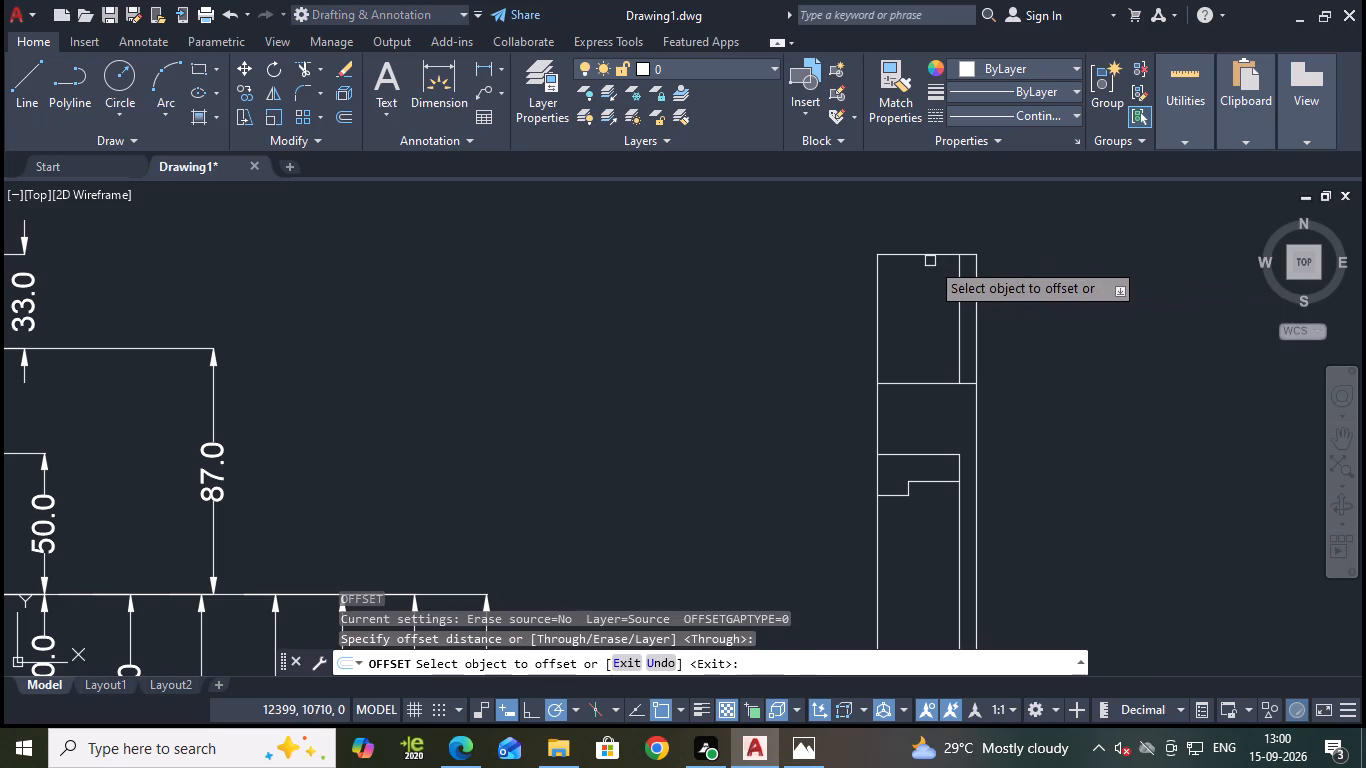
click(930, 257)
key(6)
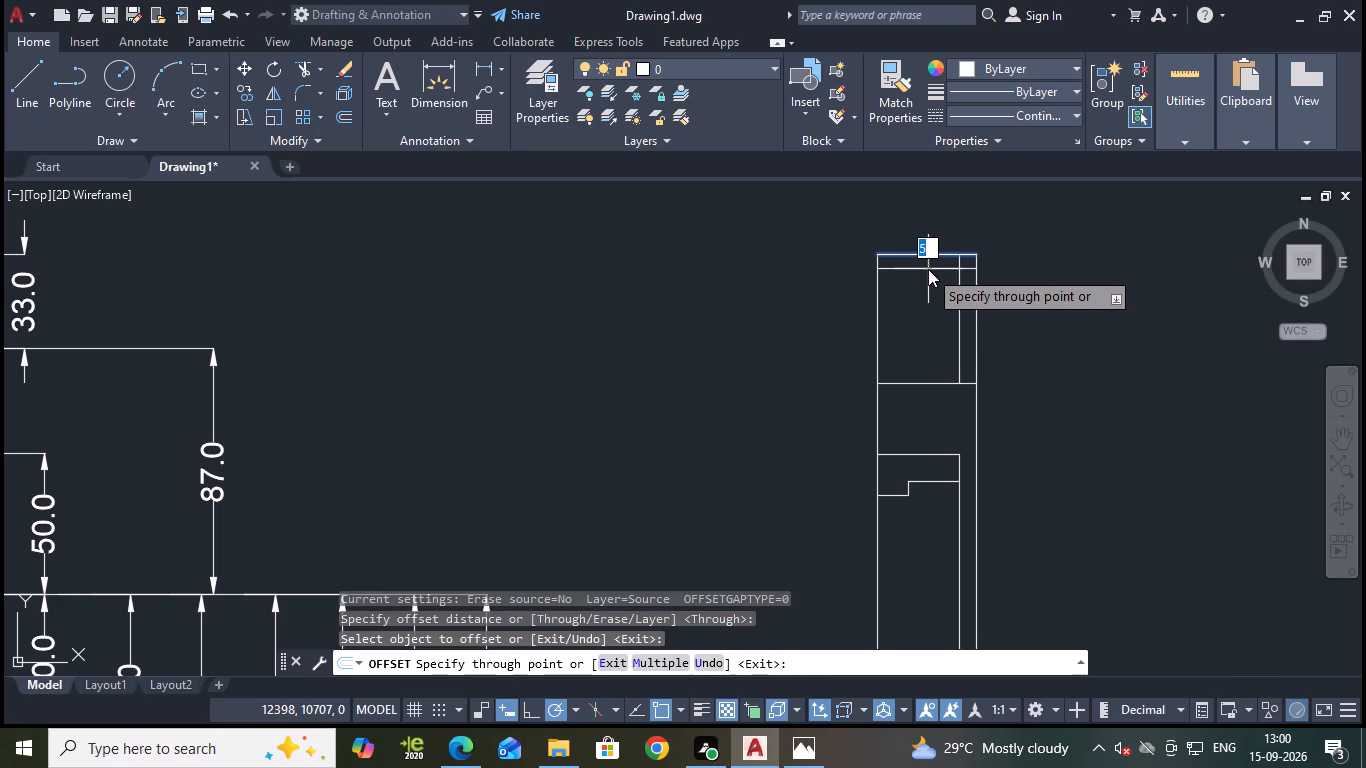
key(Return)
Offset the side view's bottom edge 6 upward.
scroll(1079, 495, down, 2)
middle_drag(1078, 547, 1037, 352)
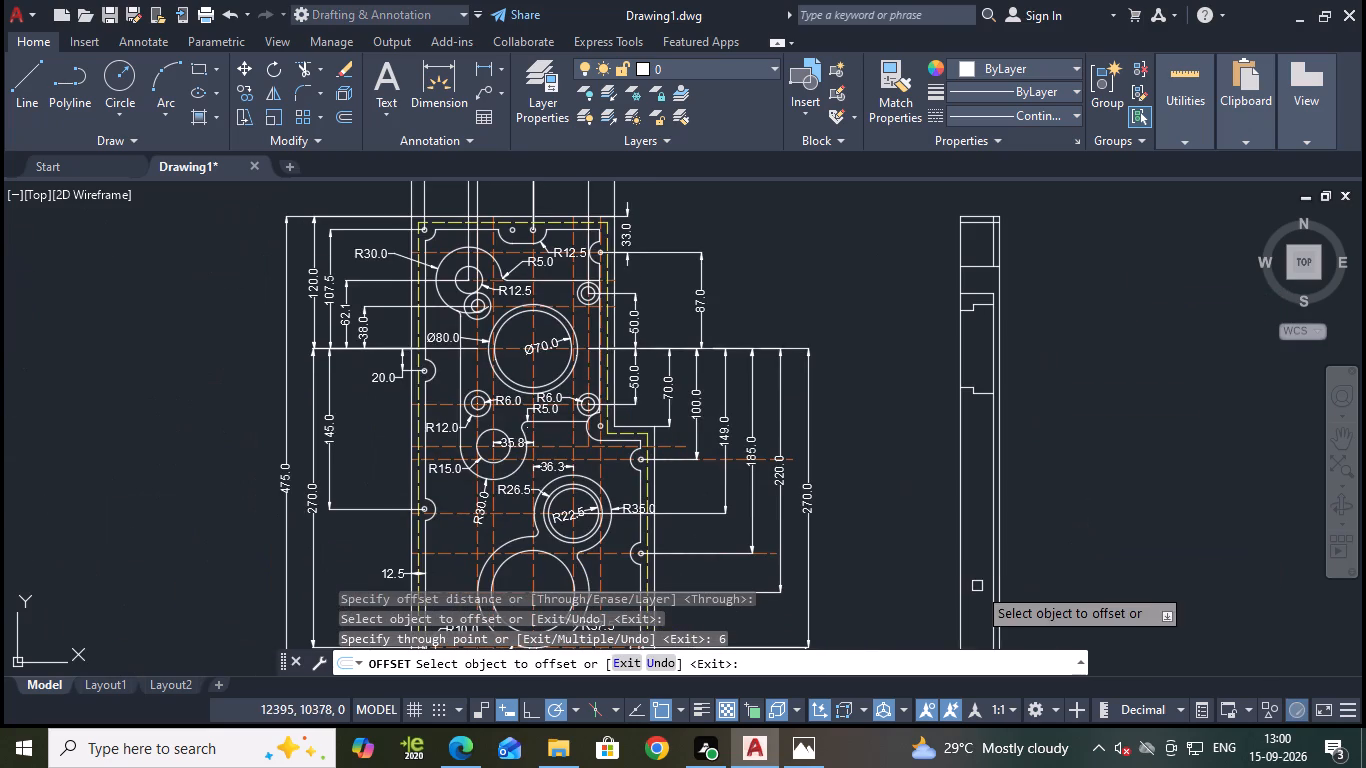
middle_drag(1098, 587, 1091, 406)
scroll(1098, 587, up, 1)
scroll(1087, 604, down, 2)
middle_drag(1066, 580, 1048, 456)
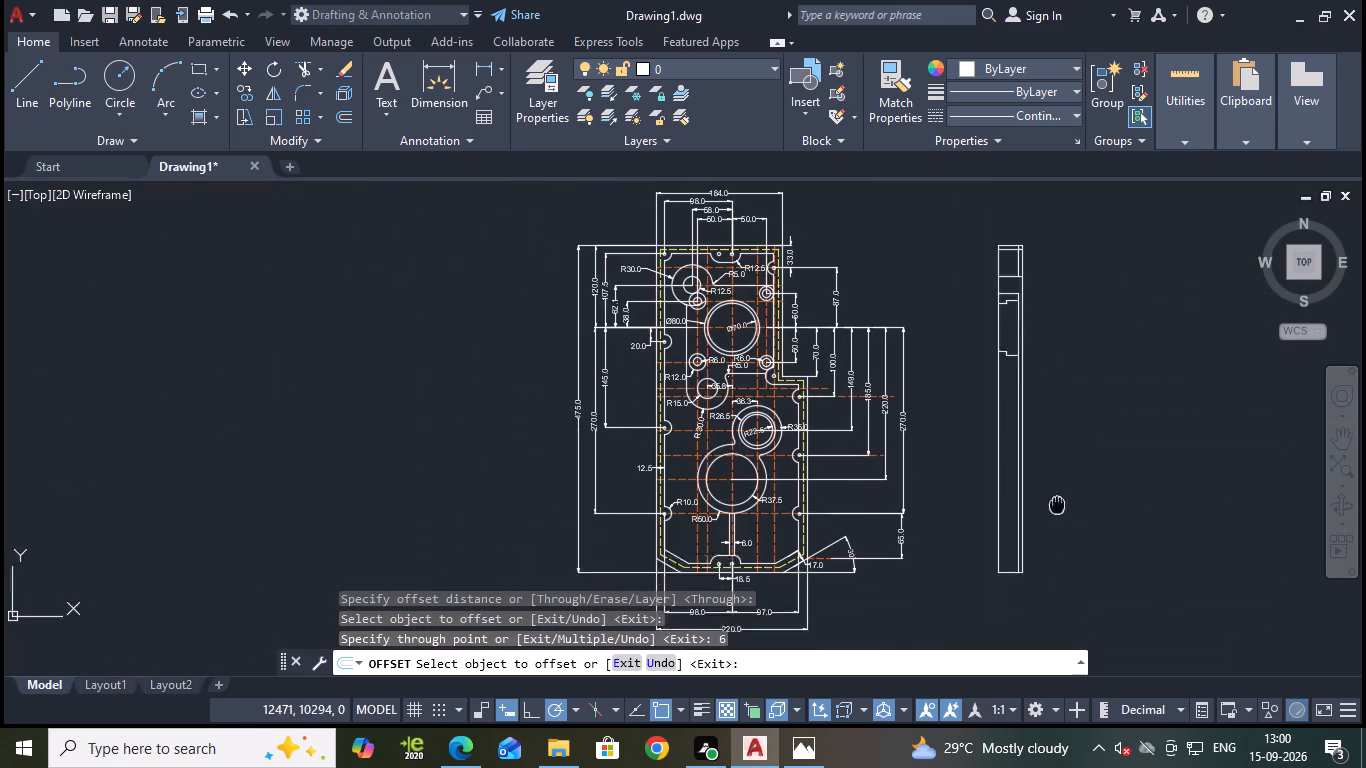
middle_drag(1048, 456, 1048, 445)
scroll(1025, 485, up, 3)
click(888, 478)
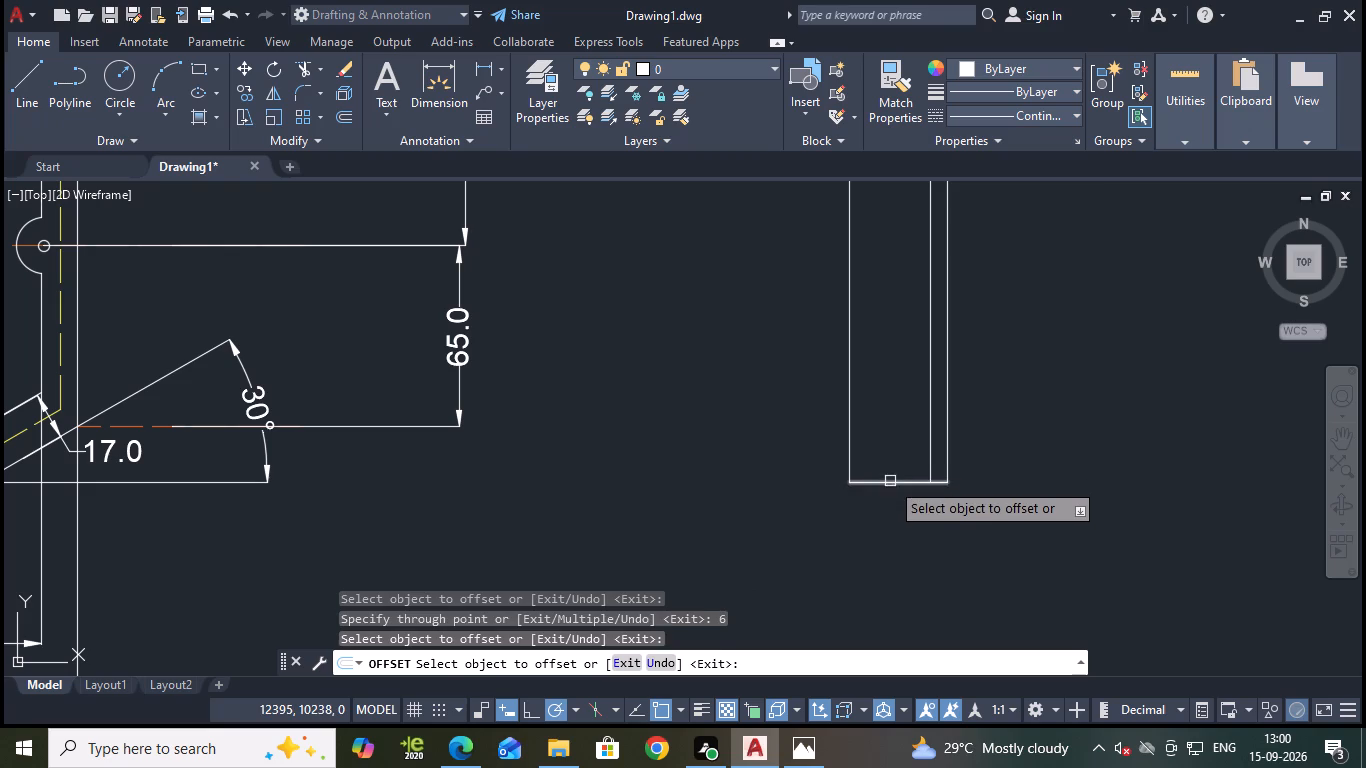
click(890, 481)
key(6)
key(Return)
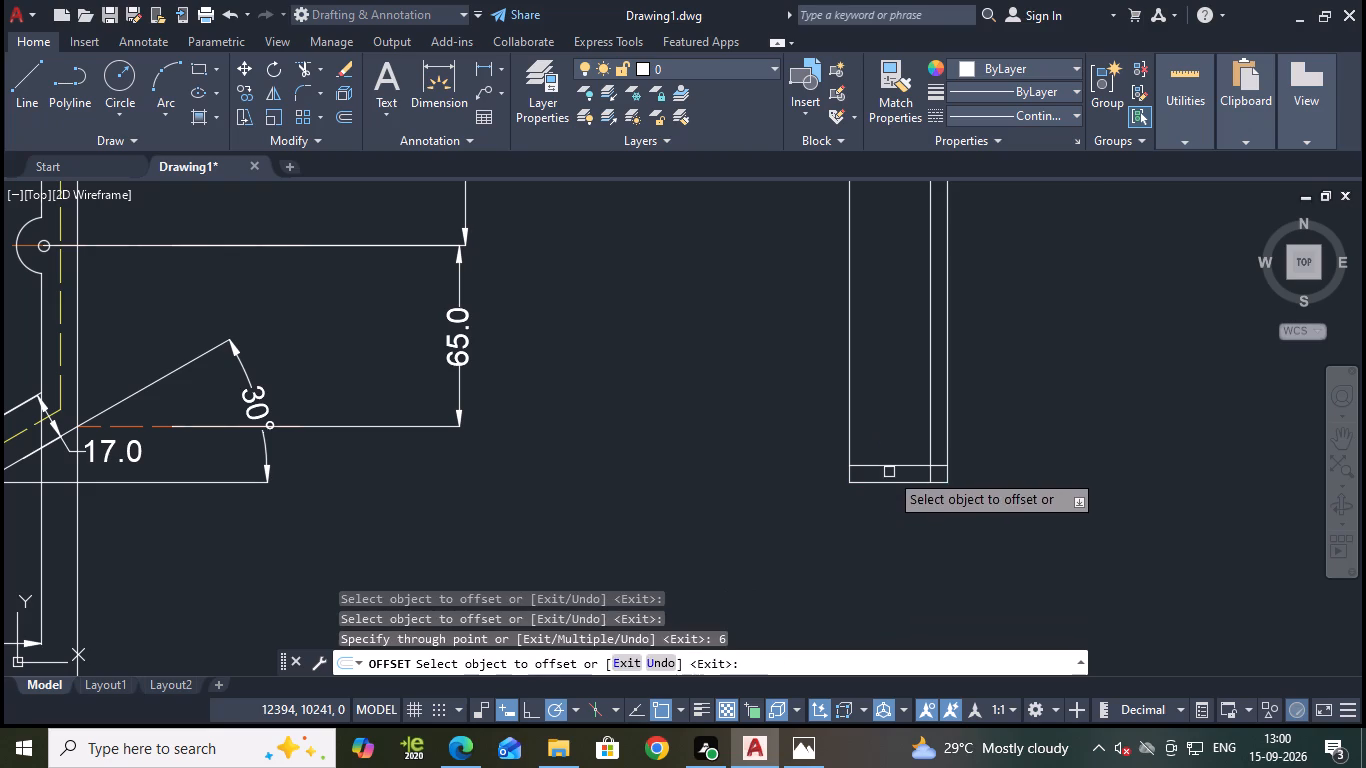
key(Escape)
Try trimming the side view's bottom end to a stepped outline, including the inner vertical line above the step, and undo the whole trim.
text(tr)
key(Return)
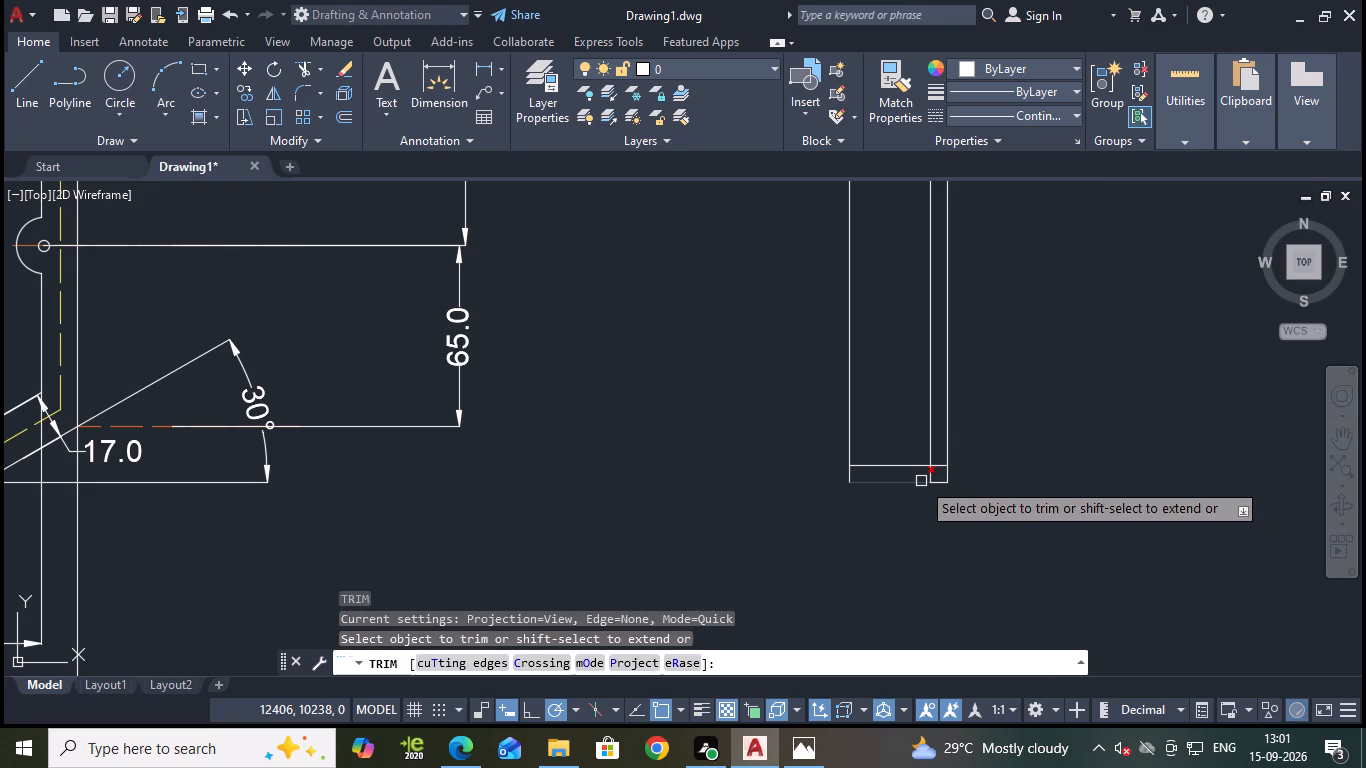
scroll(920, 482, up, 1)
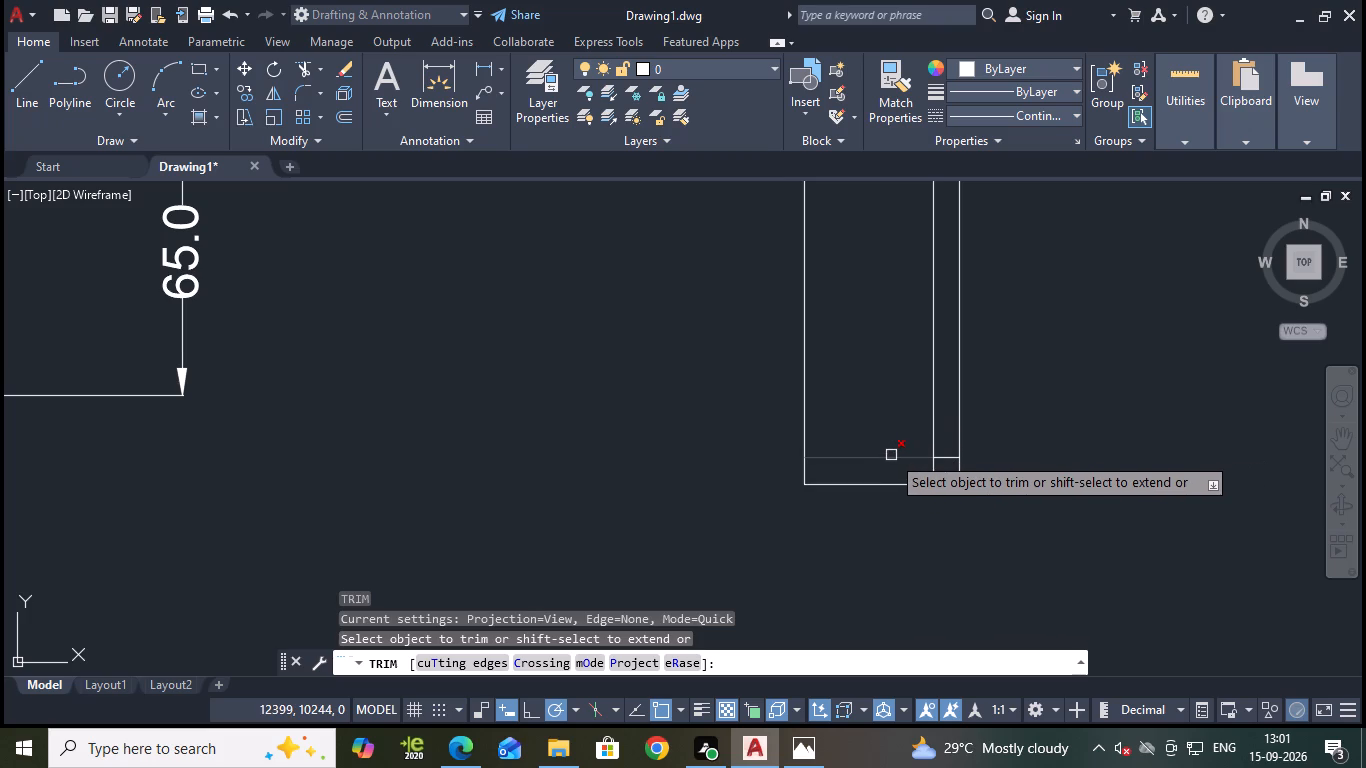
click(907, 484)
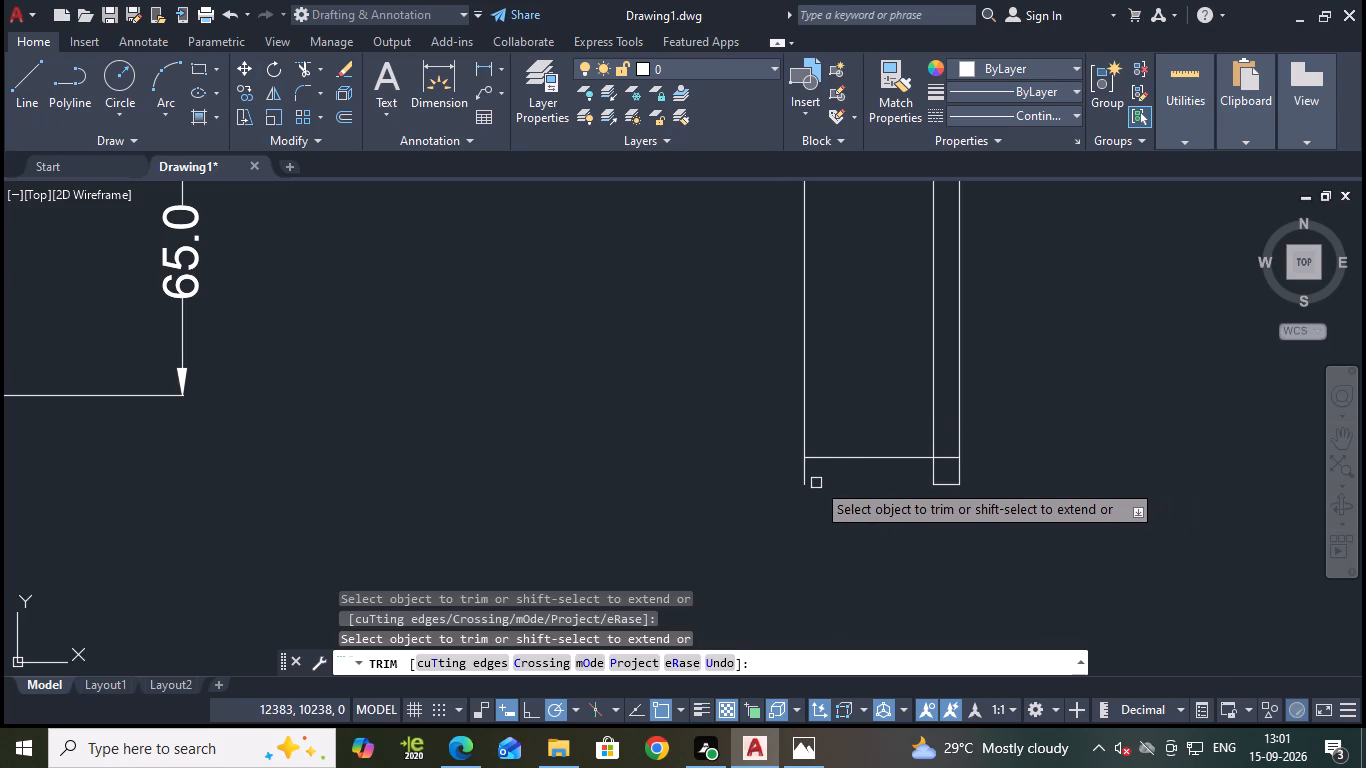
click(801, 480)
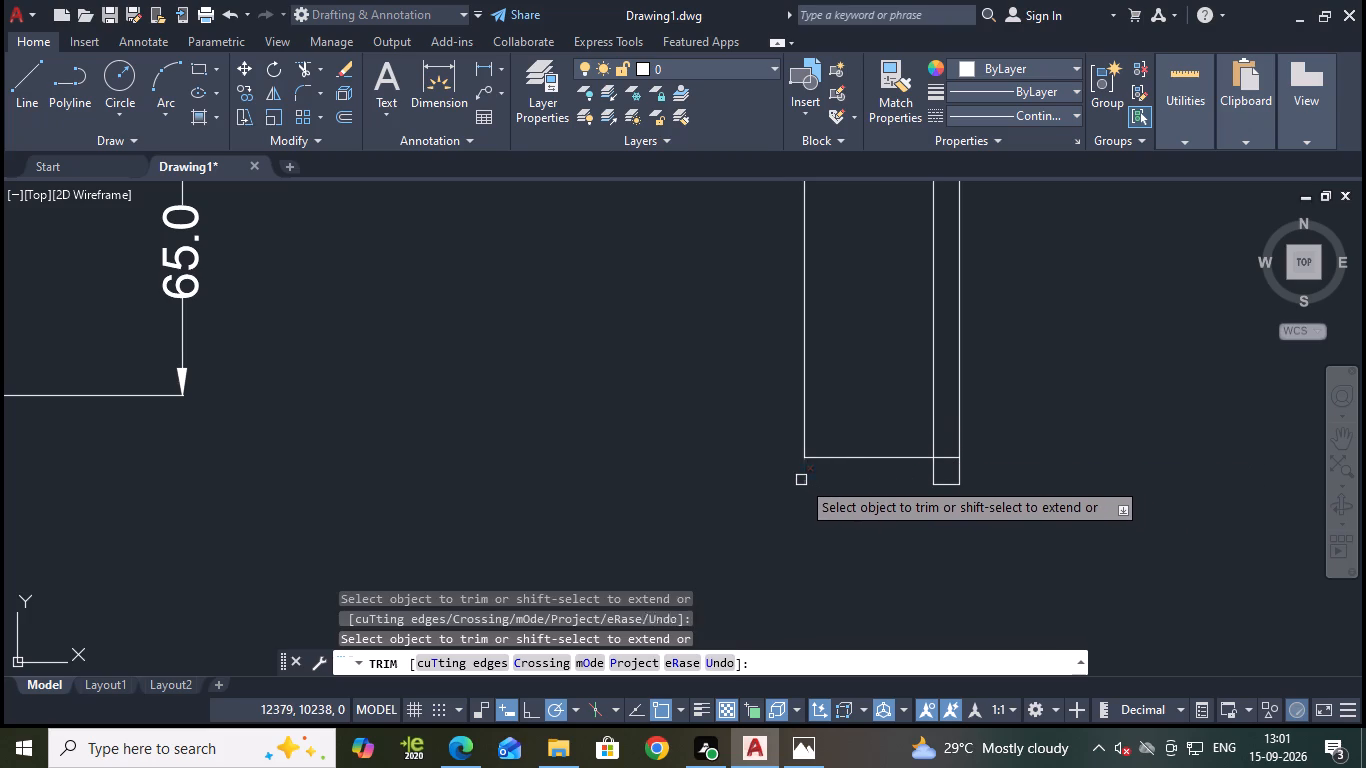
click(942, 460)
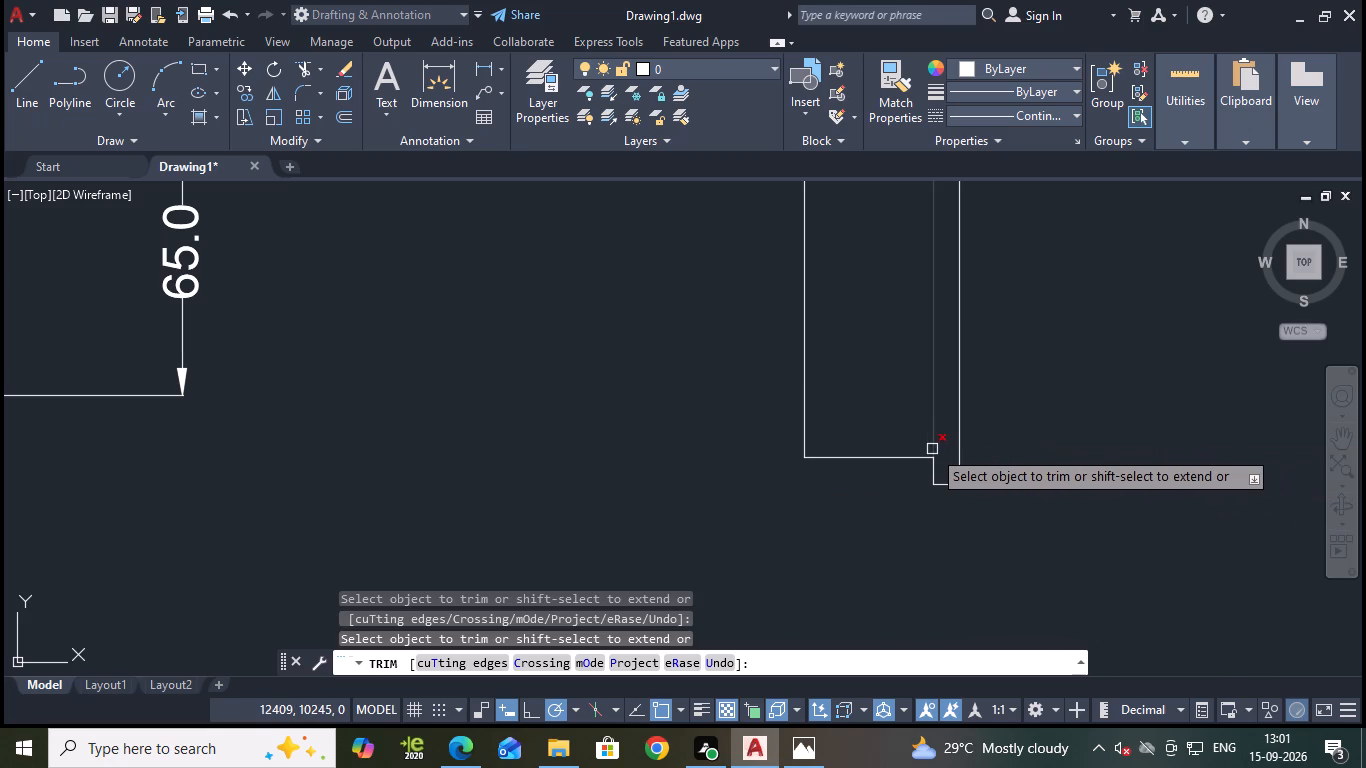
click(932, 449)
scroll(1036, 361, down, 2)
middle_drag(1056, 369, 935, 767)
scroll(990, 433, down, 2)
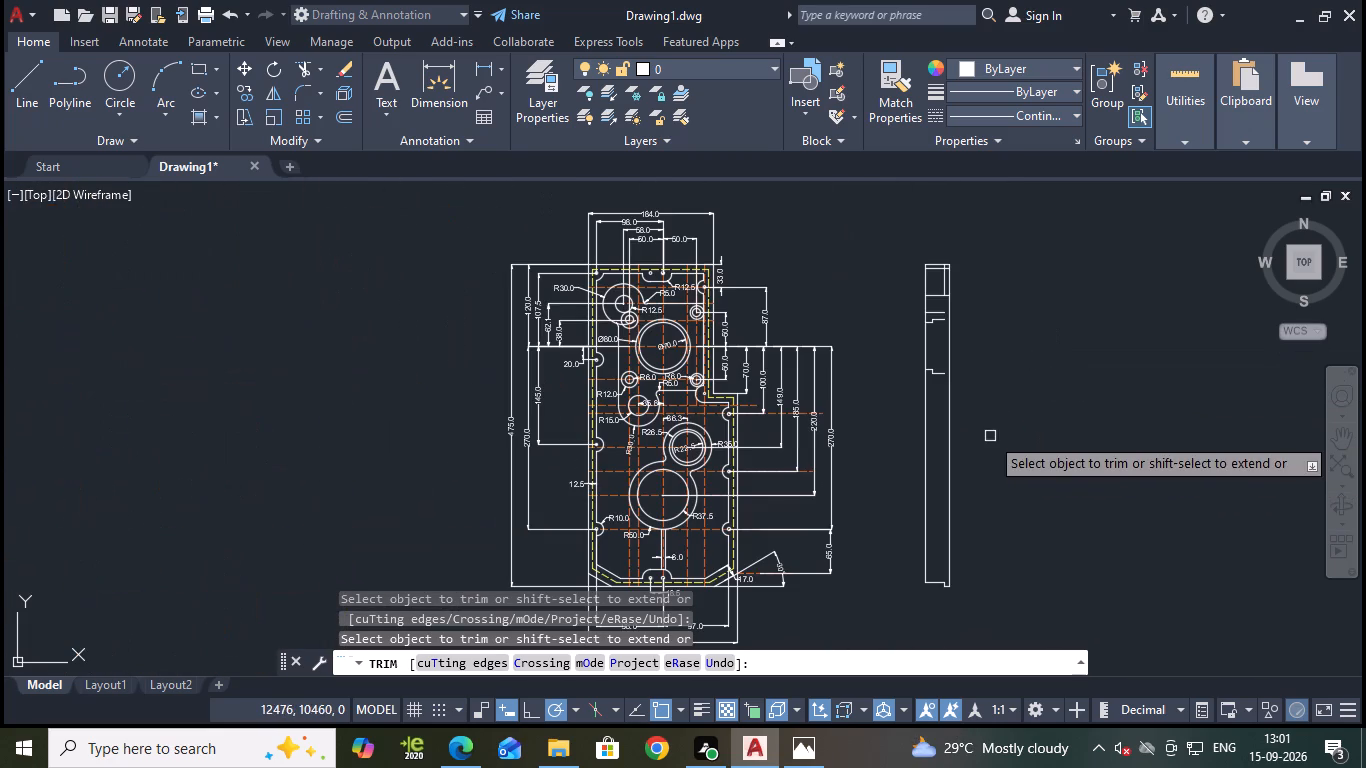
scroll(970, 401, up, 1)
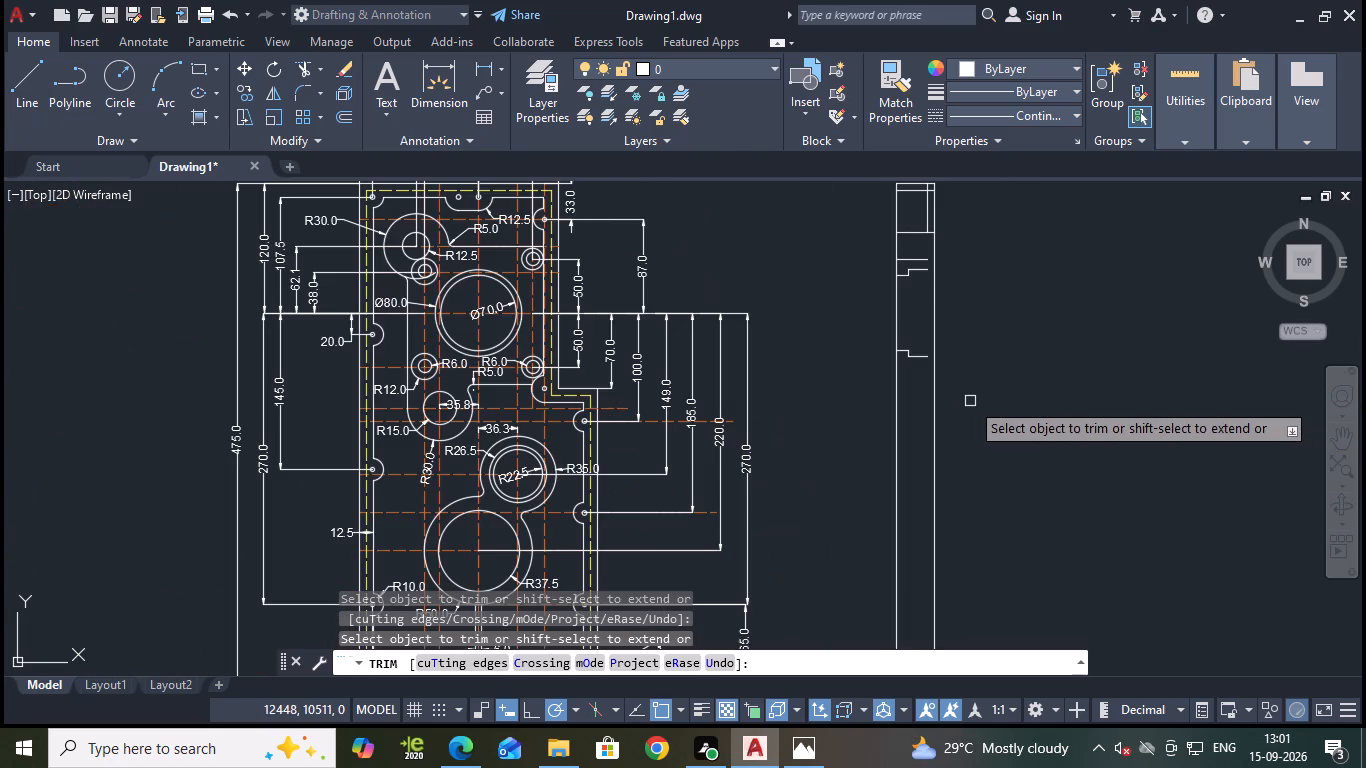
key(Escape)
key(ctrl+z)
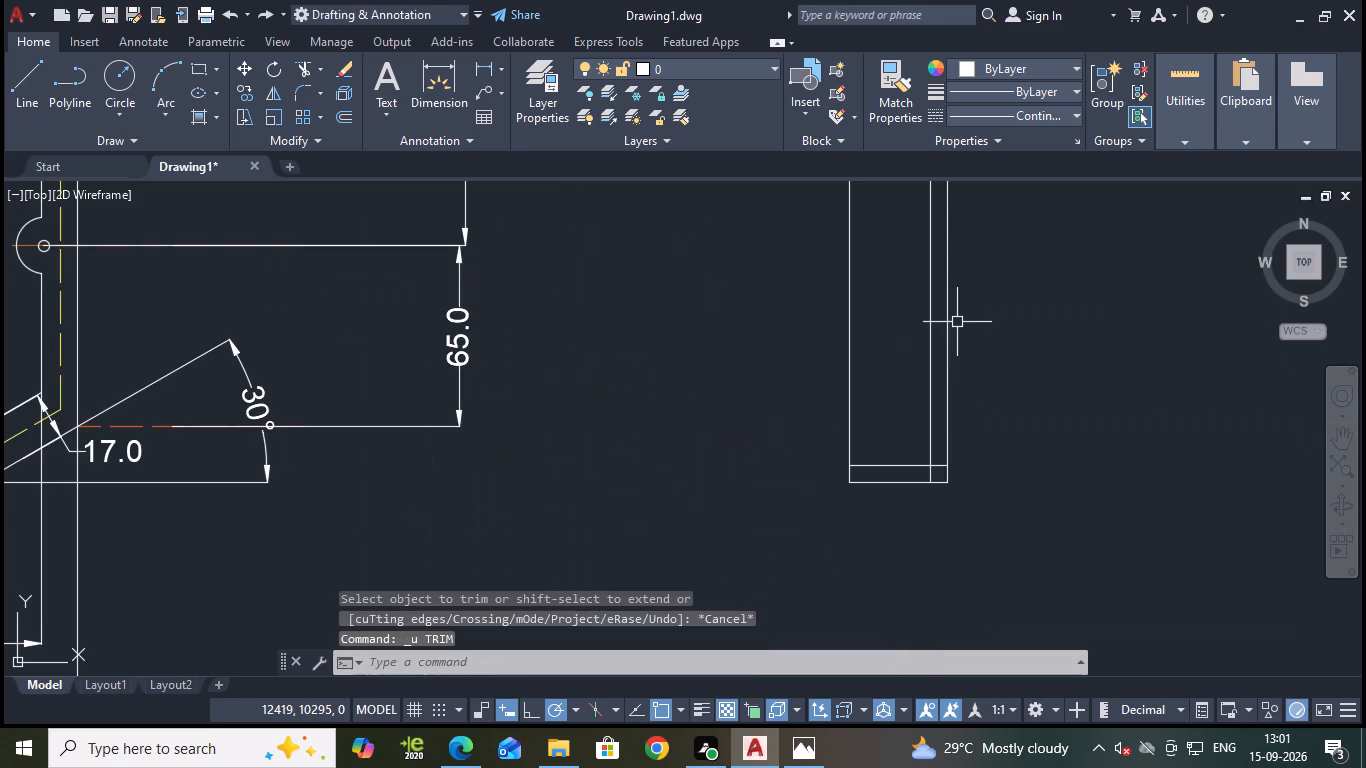
Trim the side view's bottom edge up to the inner vertical and the long outer vertical's stub below the offset line.
scroll(980, 376, down, 2)
middle_drag(1037, 291, 1022, 530)
scroll(981, 336, up, 2)
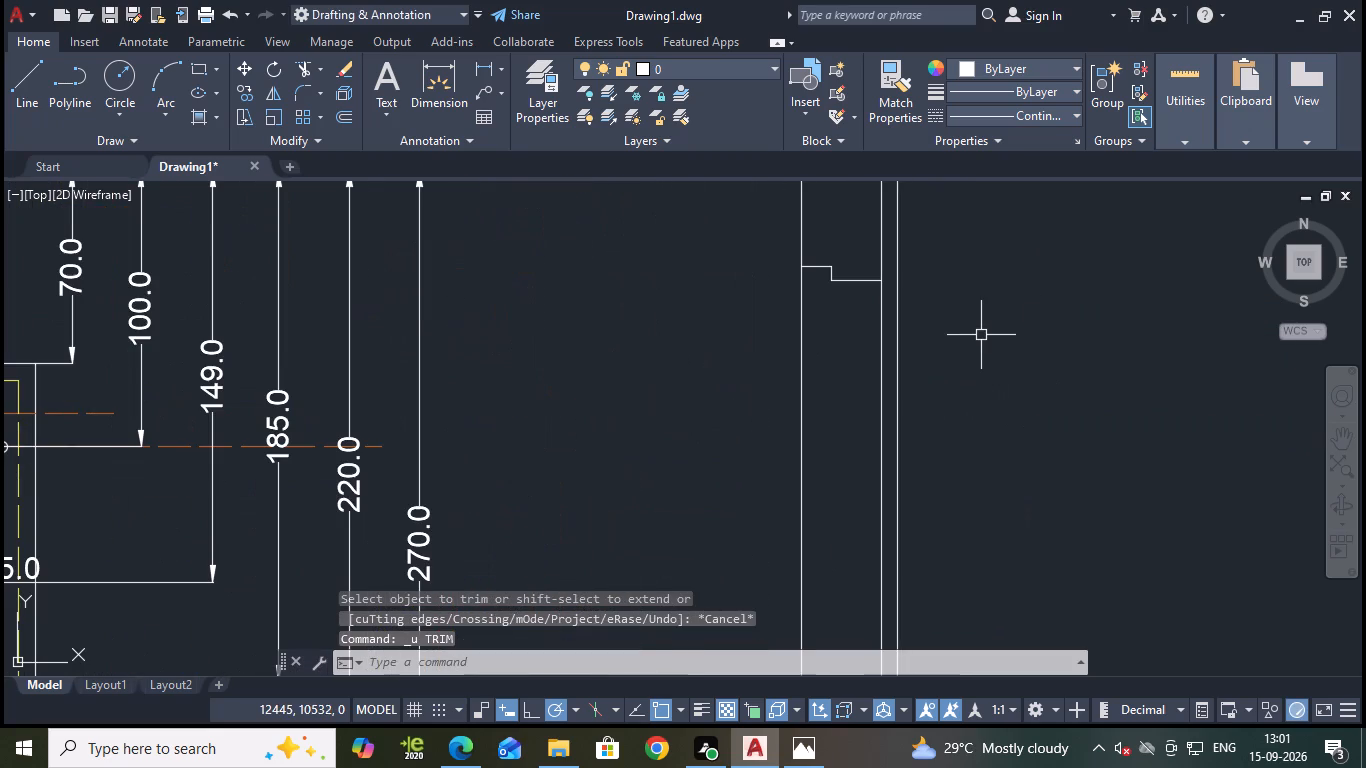
text(tr)
key(Return)
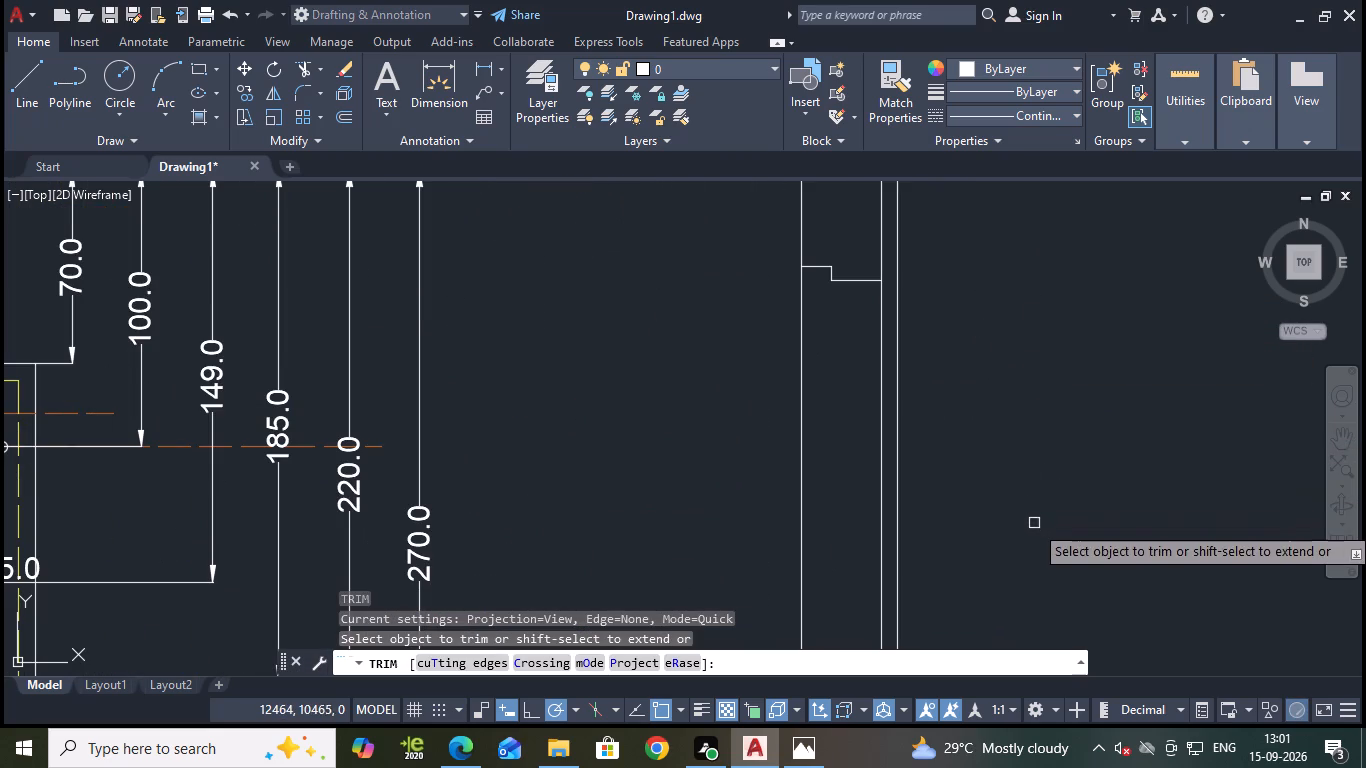
middle_drag(985, 549, 988, 324)
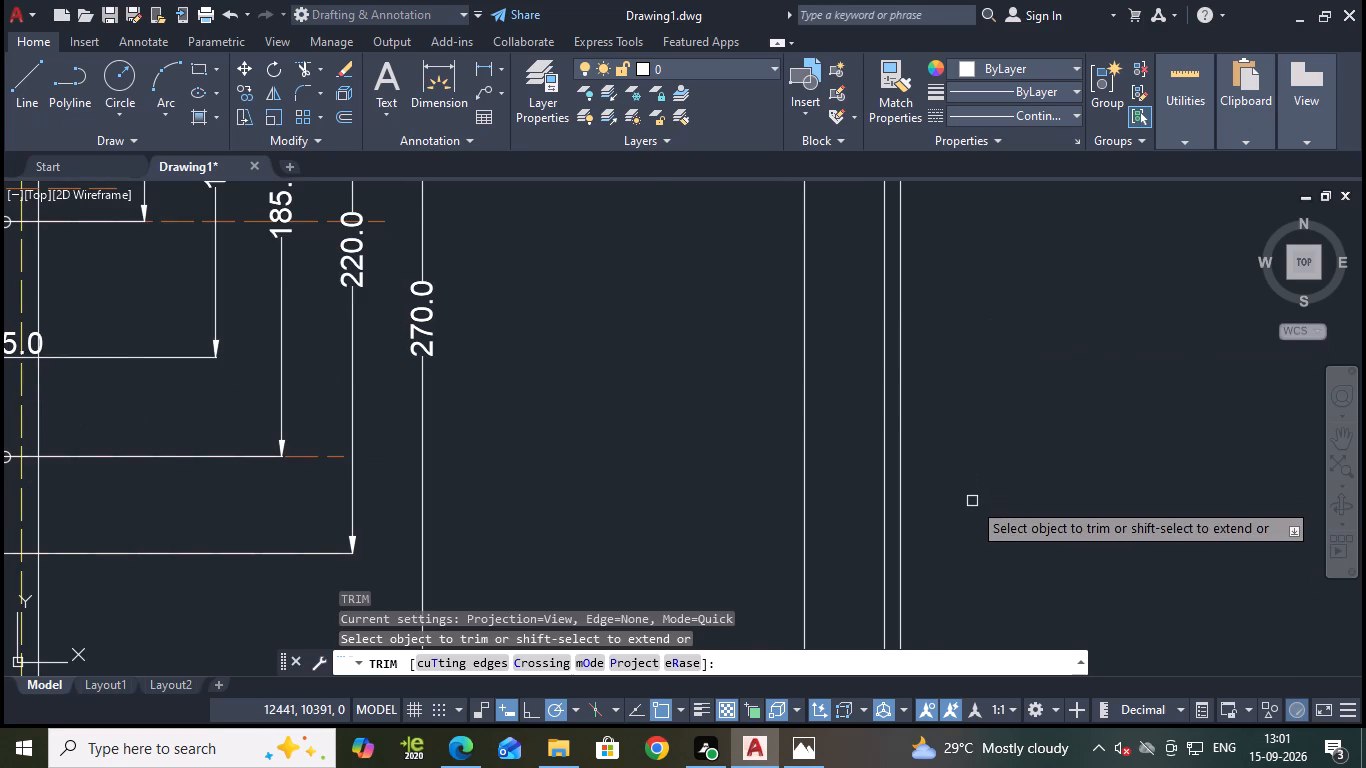
scroll(972, 502, down, 2)
middle_drag(974, 541, 944, 348)
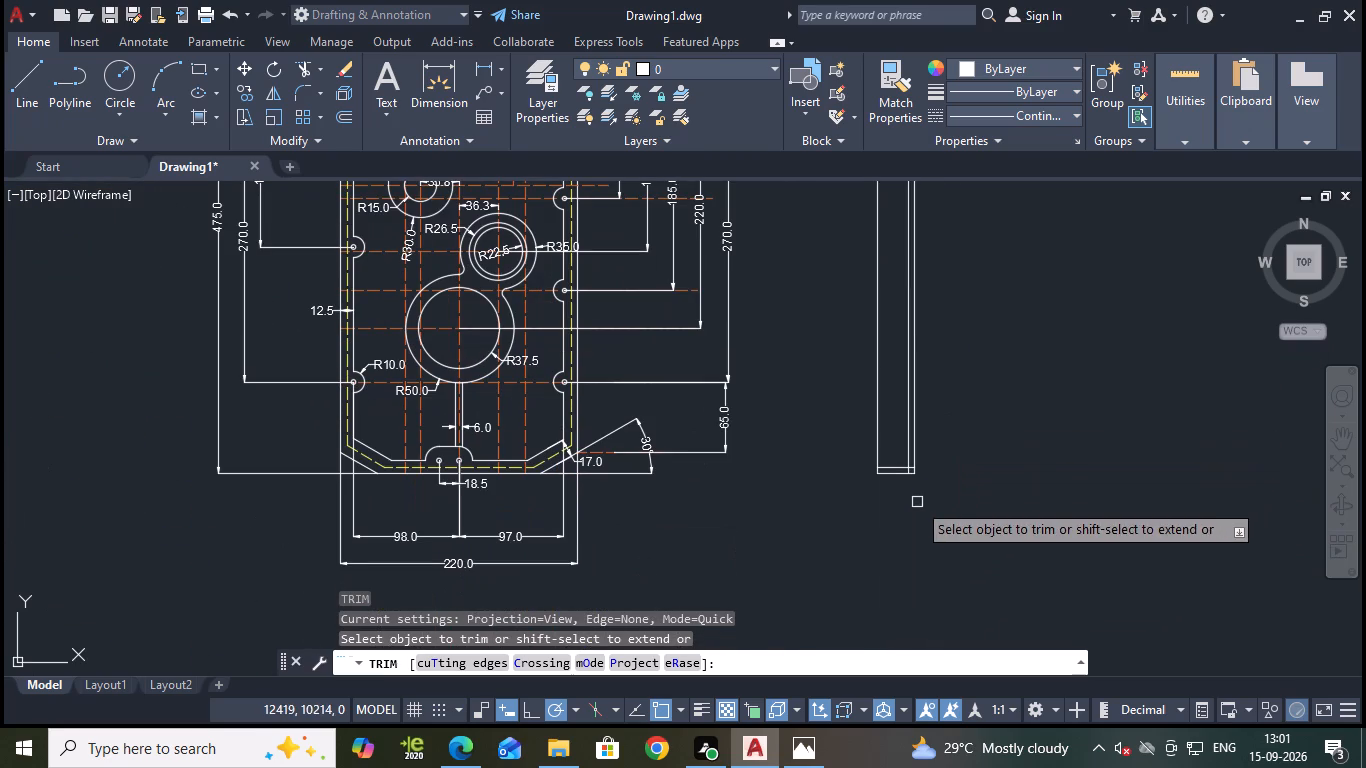
click(886, 480)
click(882, 474)
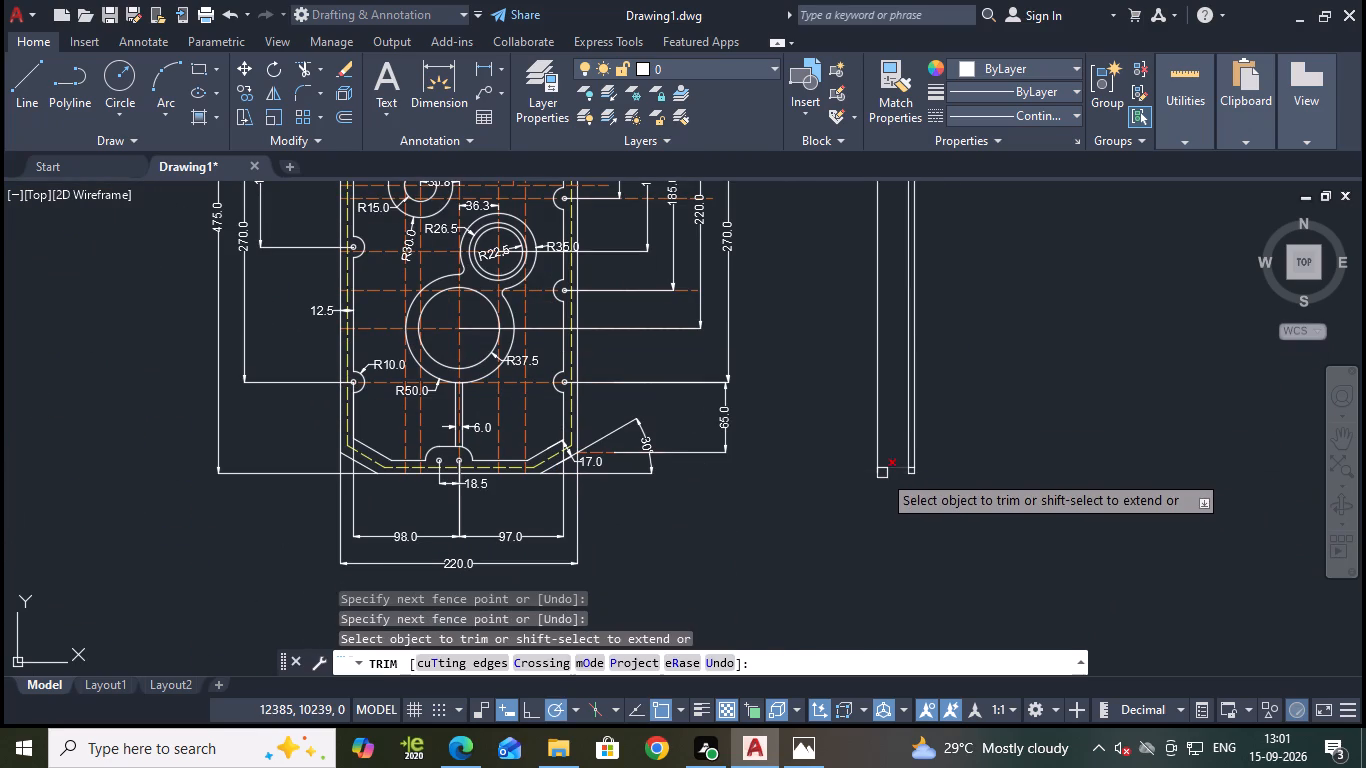
click(877, 480)
scroll(877, 479, up, 3)
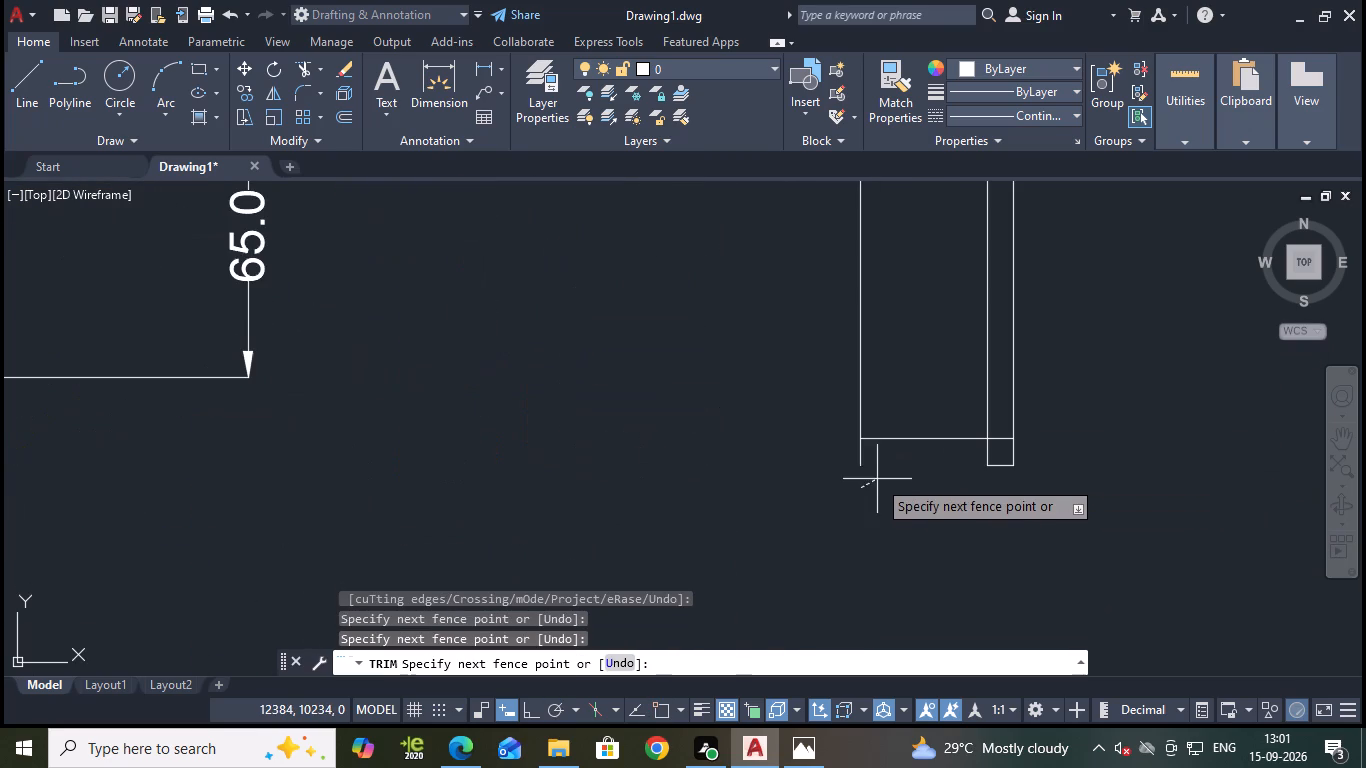
click(864, 465)
click(861, 457)
scroll(886, 460, down, 2)
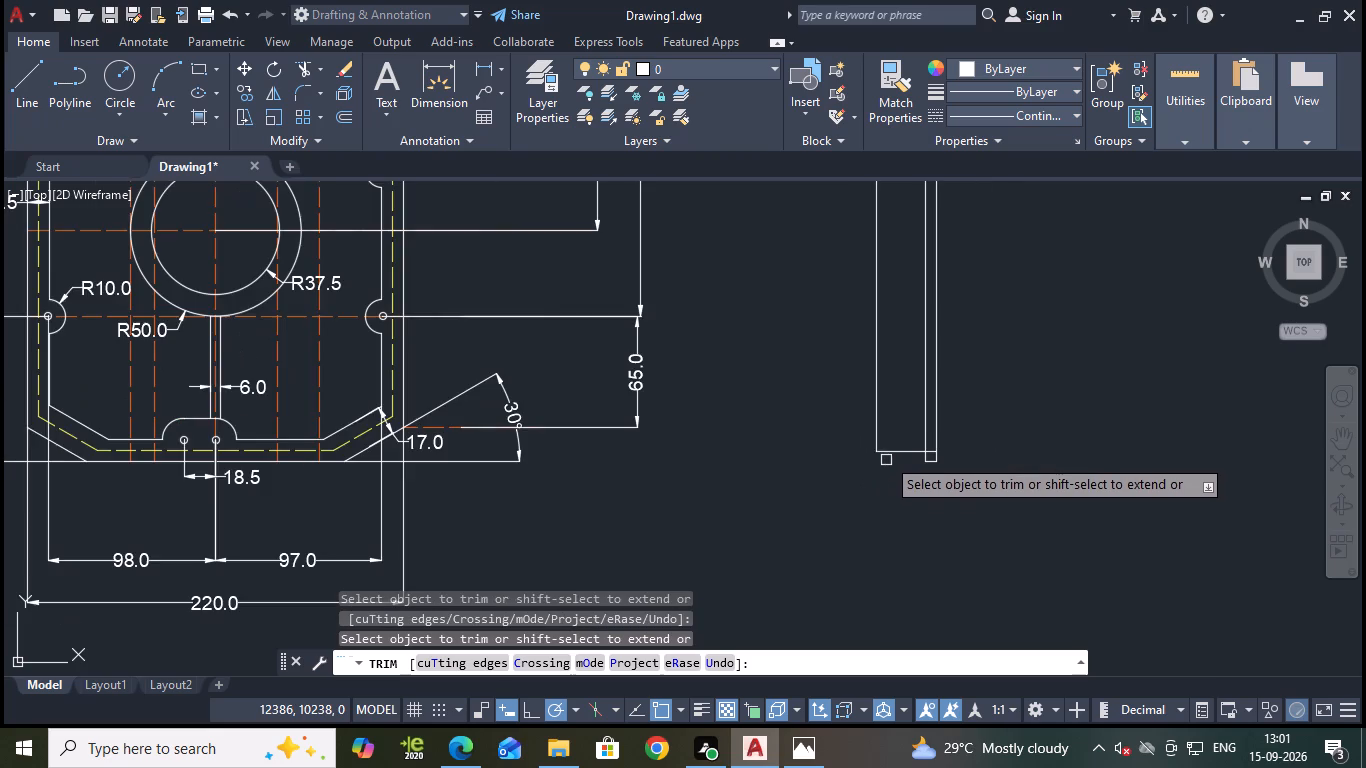
Trim the side view's top end into a step, removing the outer corner beyond the offset line and that line's piece across the narrow strip.
middle_drag(1032, 287, 1039, 554)
middle_drag(1001, 248, 961, 457)
middle_drag(935, 299, 941, 475)
scroll(910, 256, up, 2)
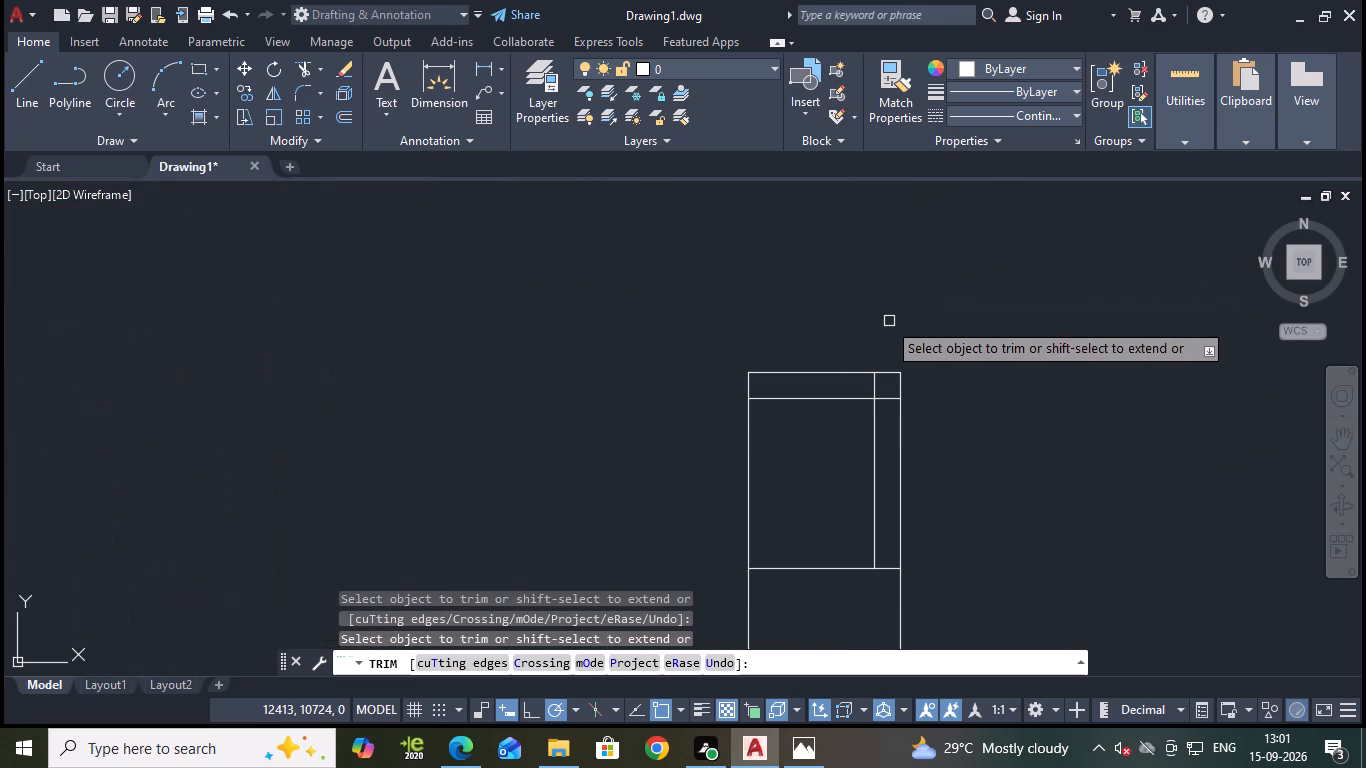
click(831, 374)
click(752, 380)
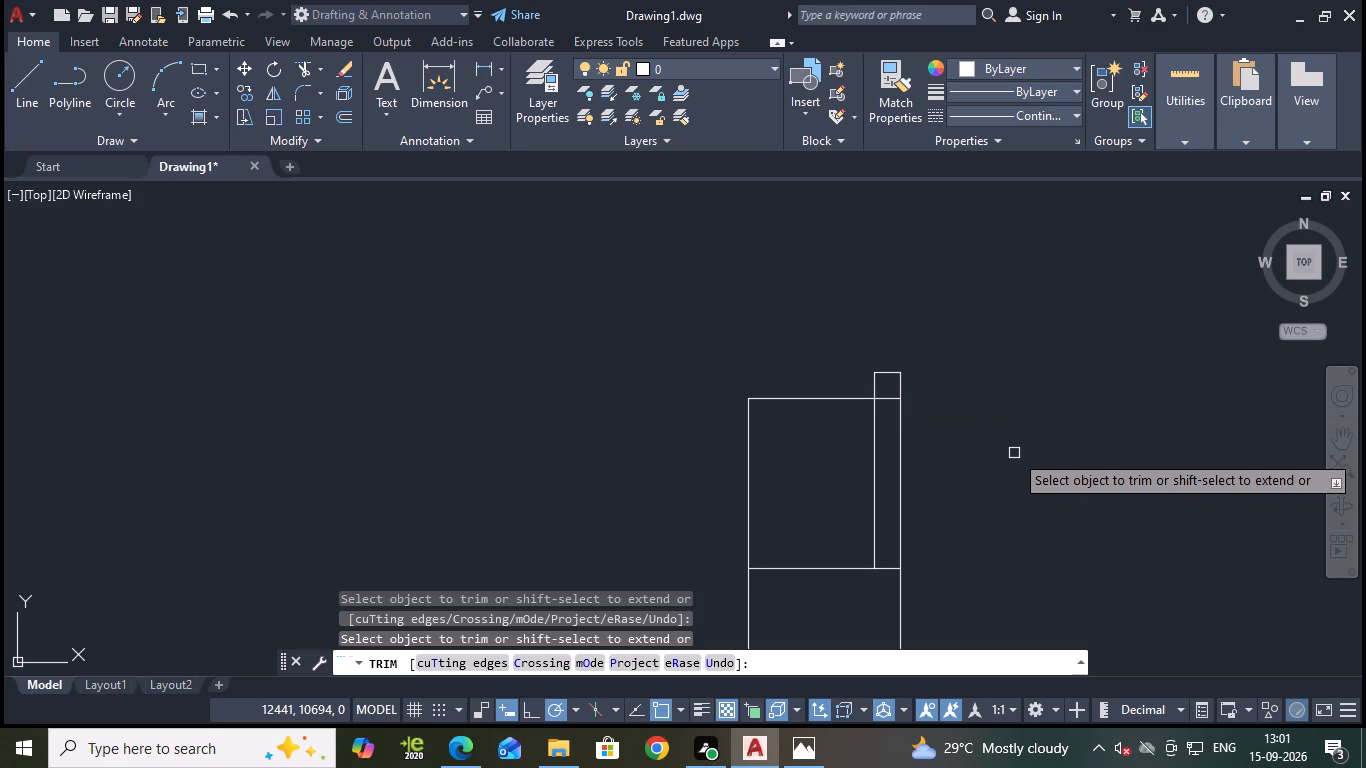
scroll(1015, 490, down, 2)
middle_drag(1011, 501, 967, 434)
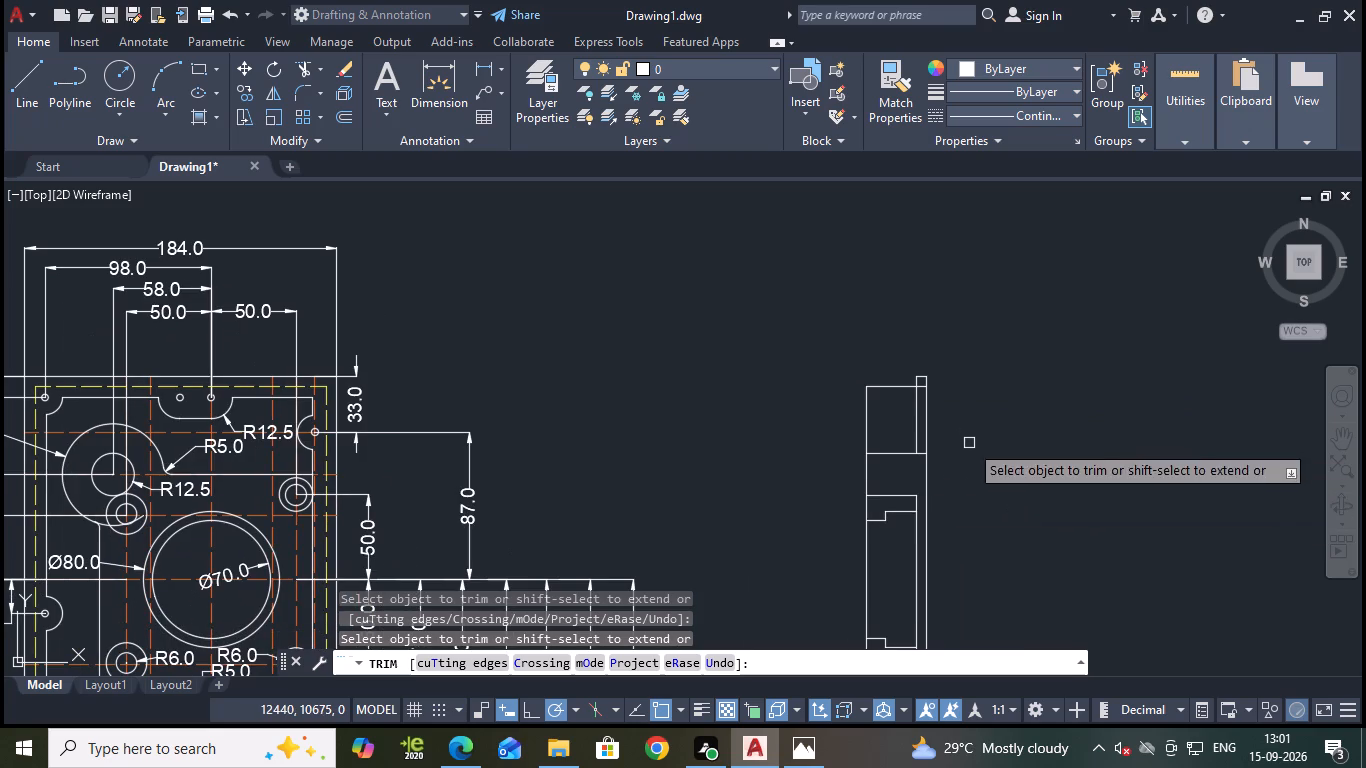
scroll(955, 346, up, 2)
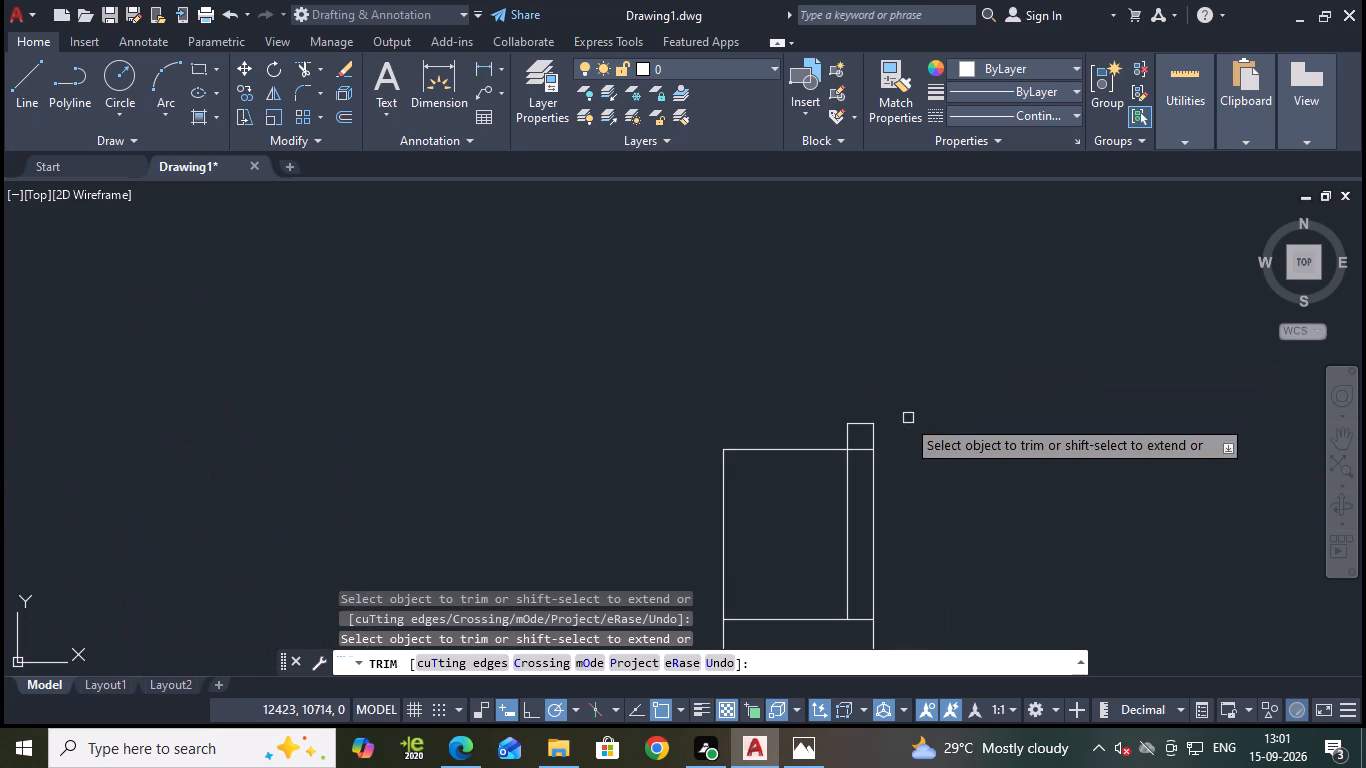
click(863, 448)
scroll(893, 444, down, 3)
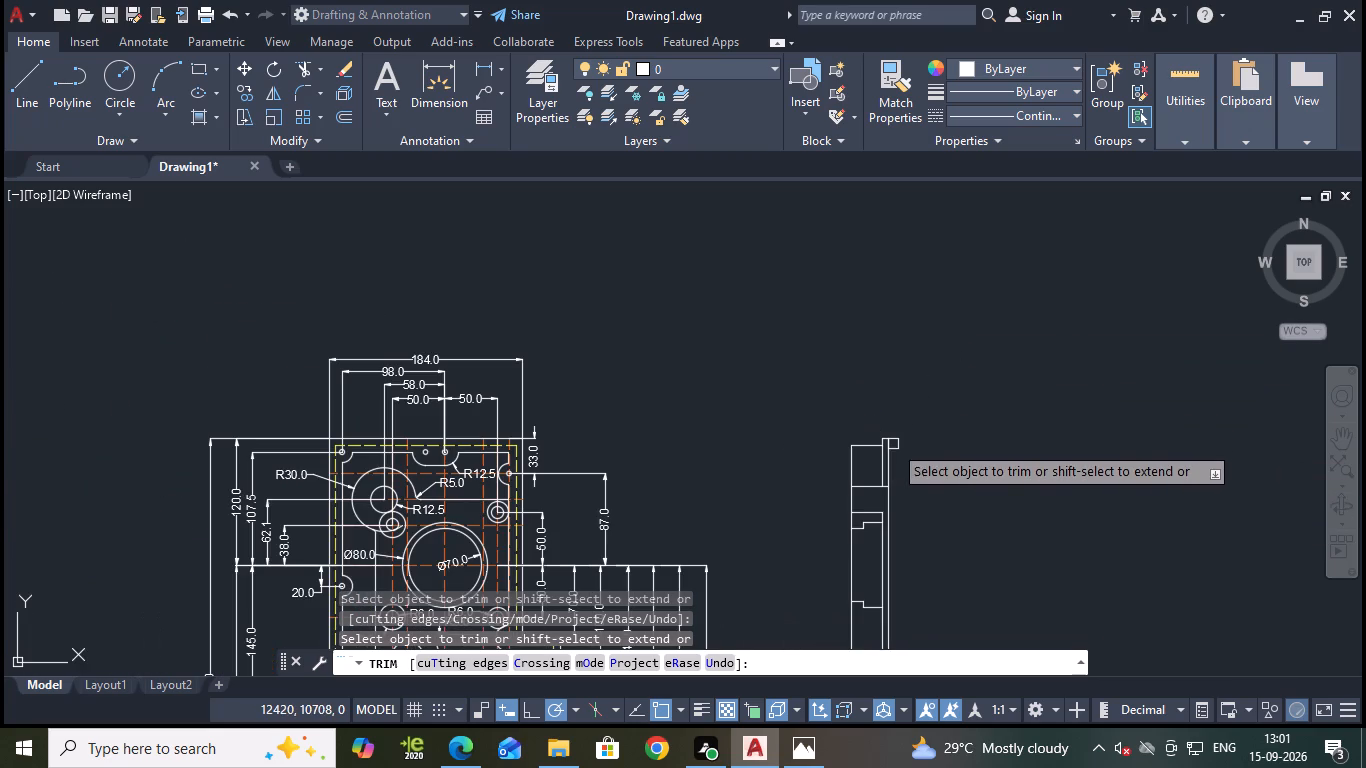
Trim the bottom offset line's short piece across the narrow strip between the side view's inner vertical and outer edge.
middle_drag(968, 511, 977, 365)
middle_drag(949, 492, 957, 64)
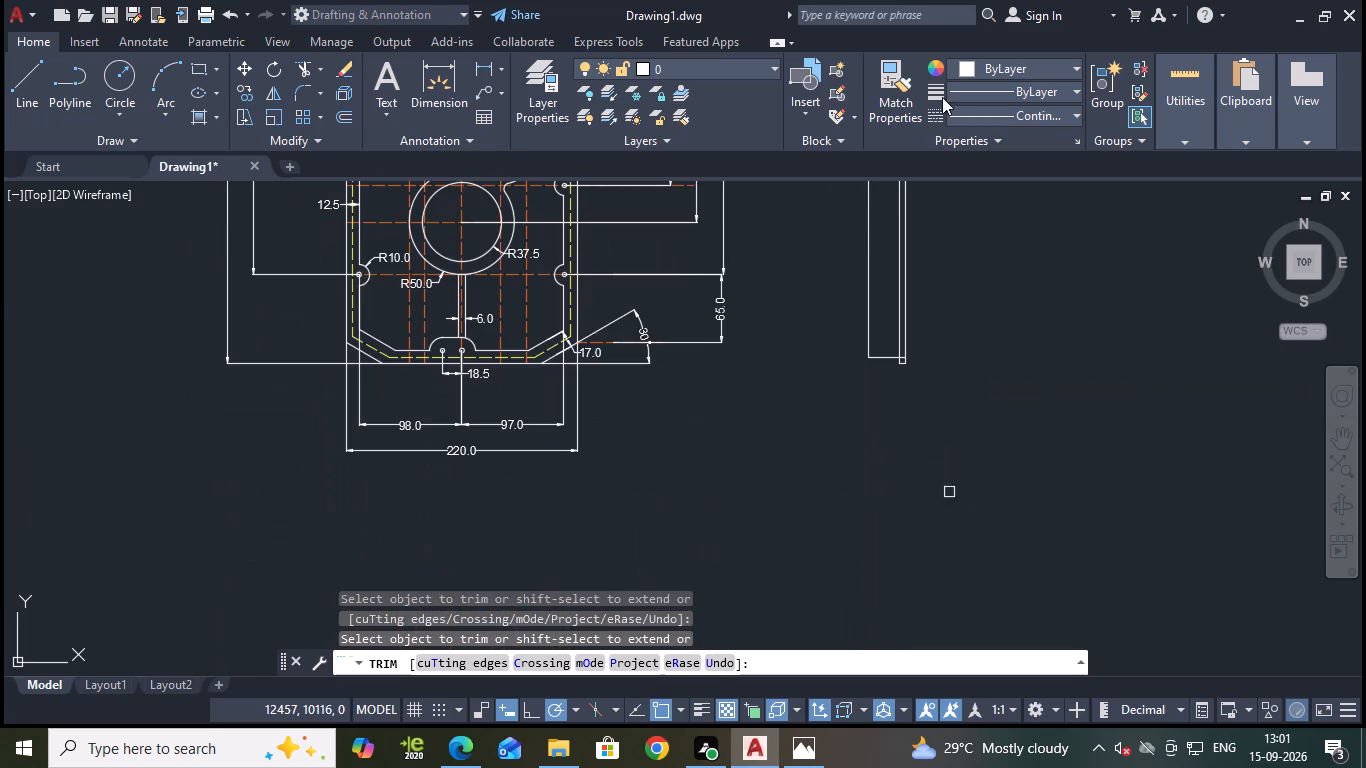
scroll(916, 341, up, 5)
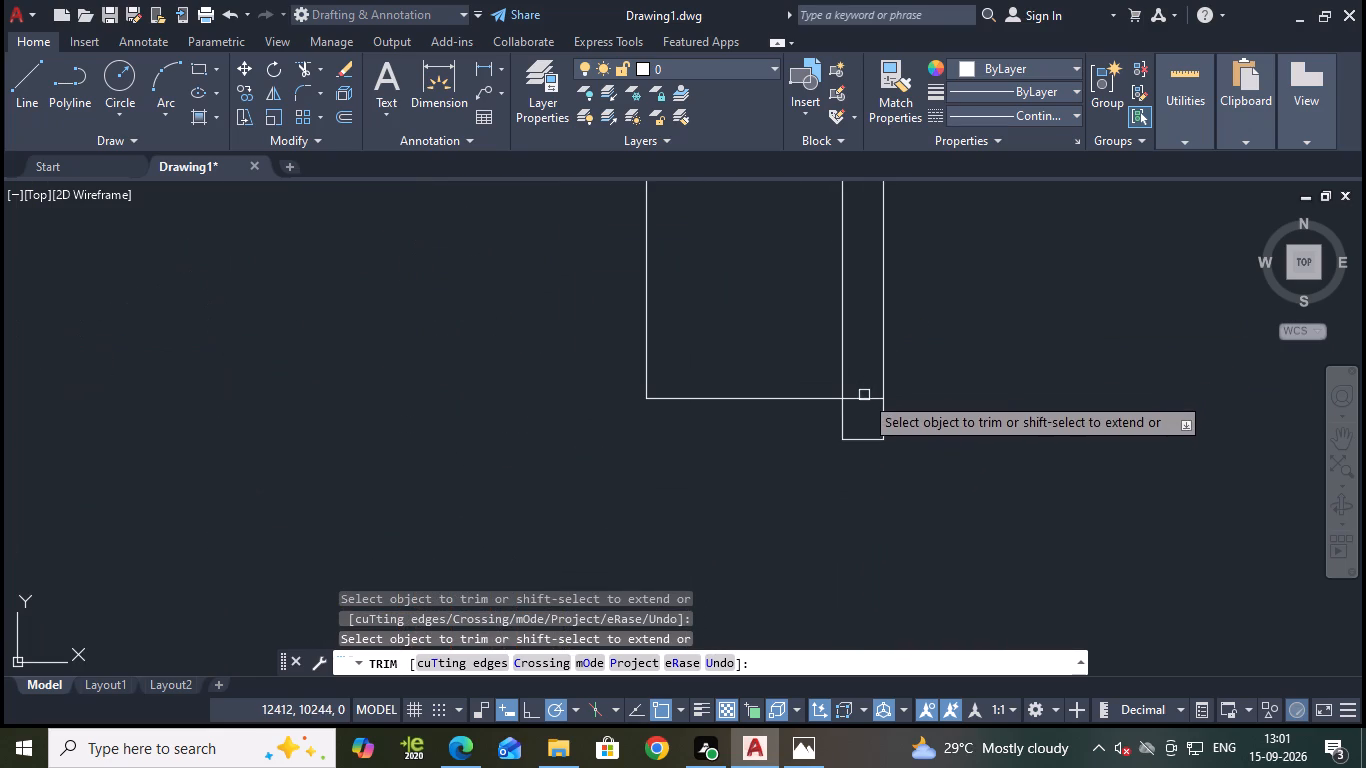
click(862, 399)
scroll(927, 364, down, 3)
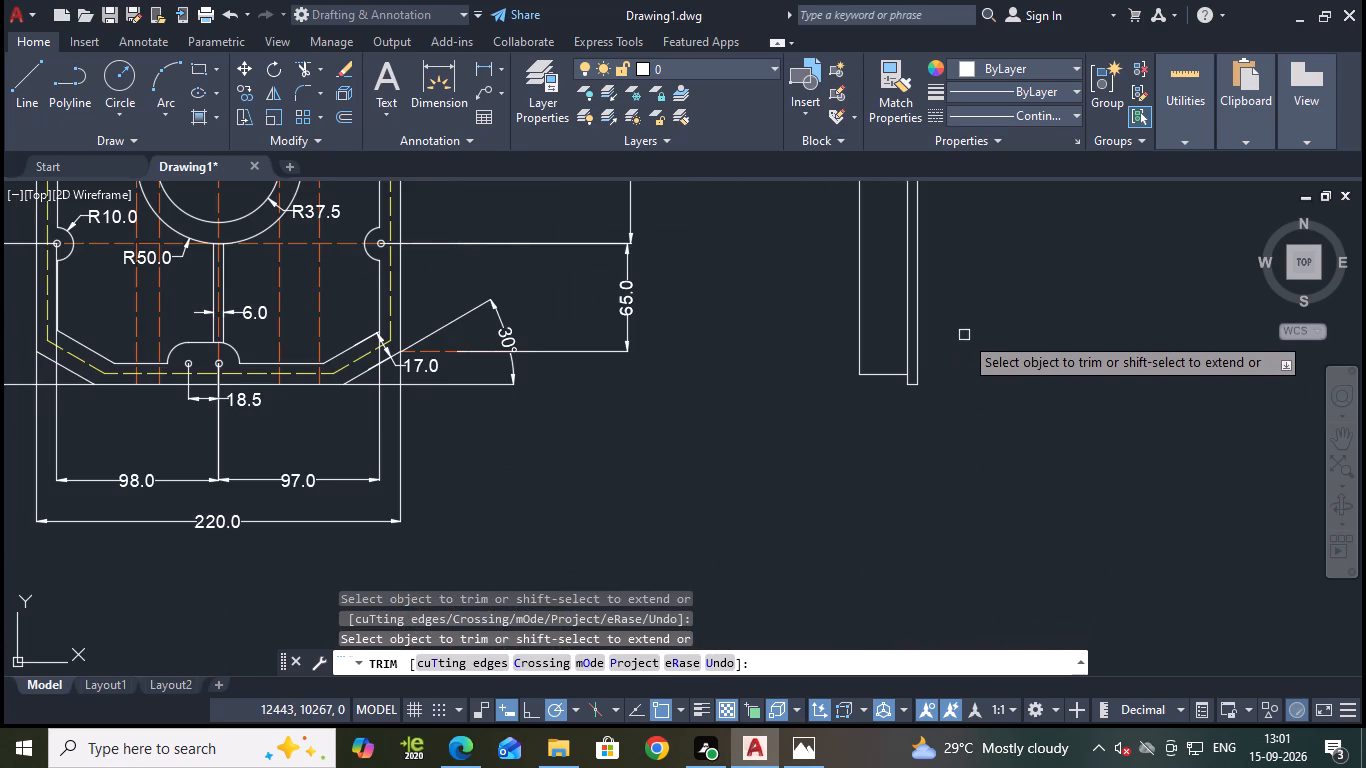
Save the drawing.
scroll(964, 335, down, 2)
middle_drag(986, 291, 949, 489)
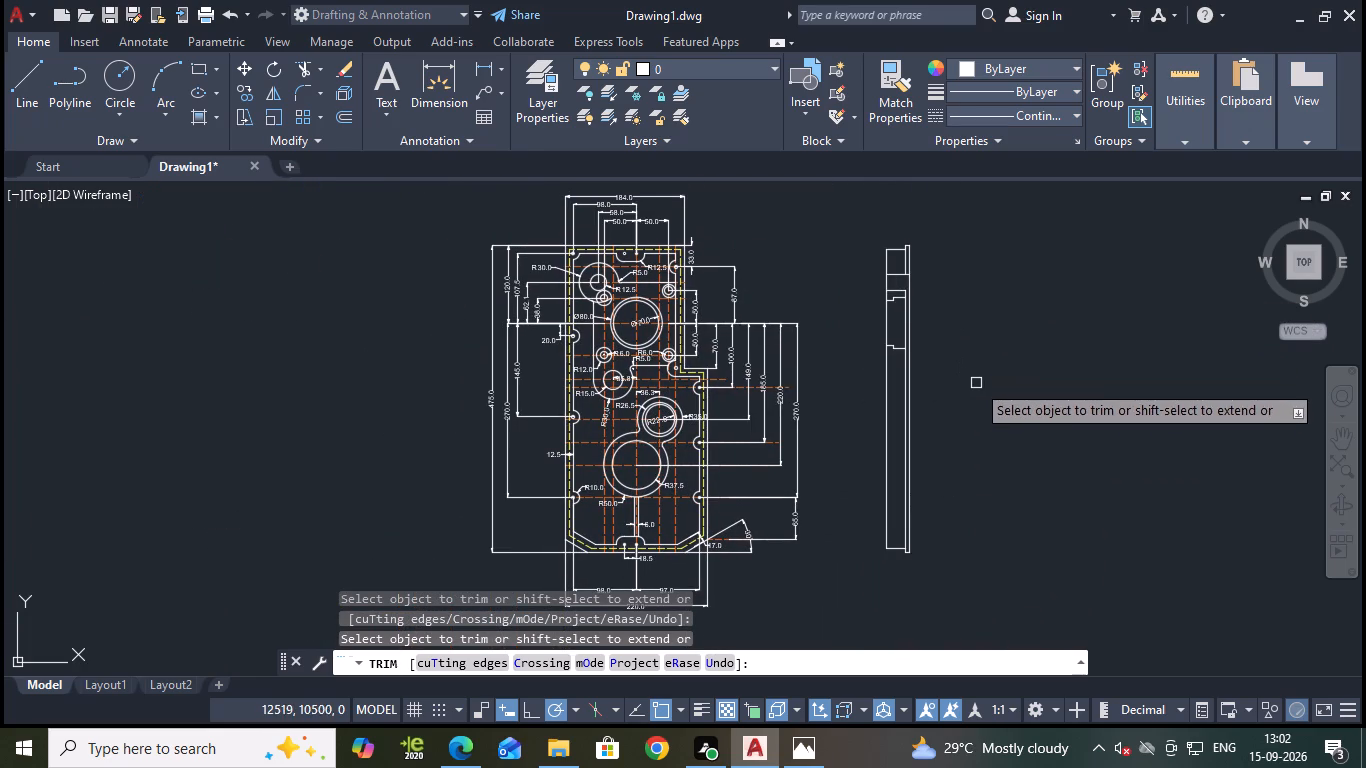
key(ctrl+s)
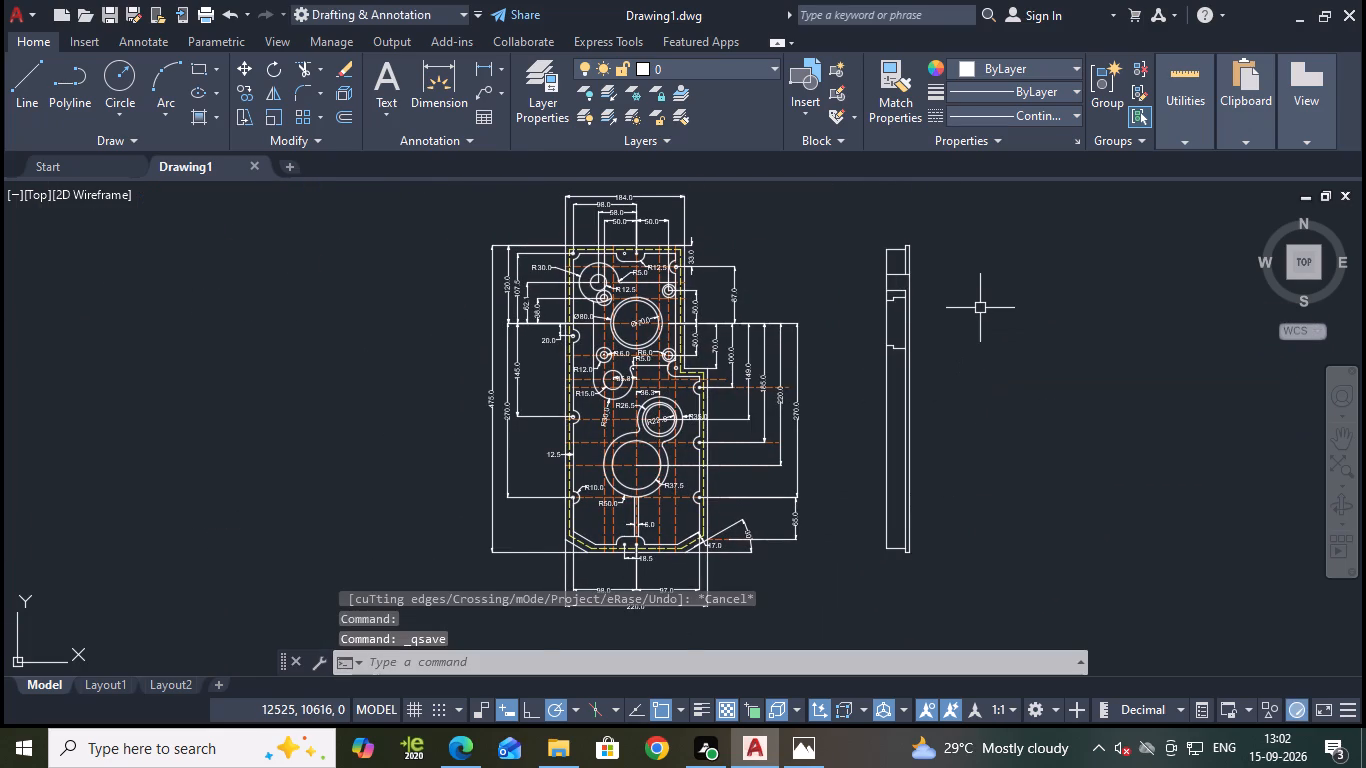
Draw a horizontal projection line about 530 long from the centre of the R22.5 circle across and past the side view.
scroll(980, 308, up, 2)
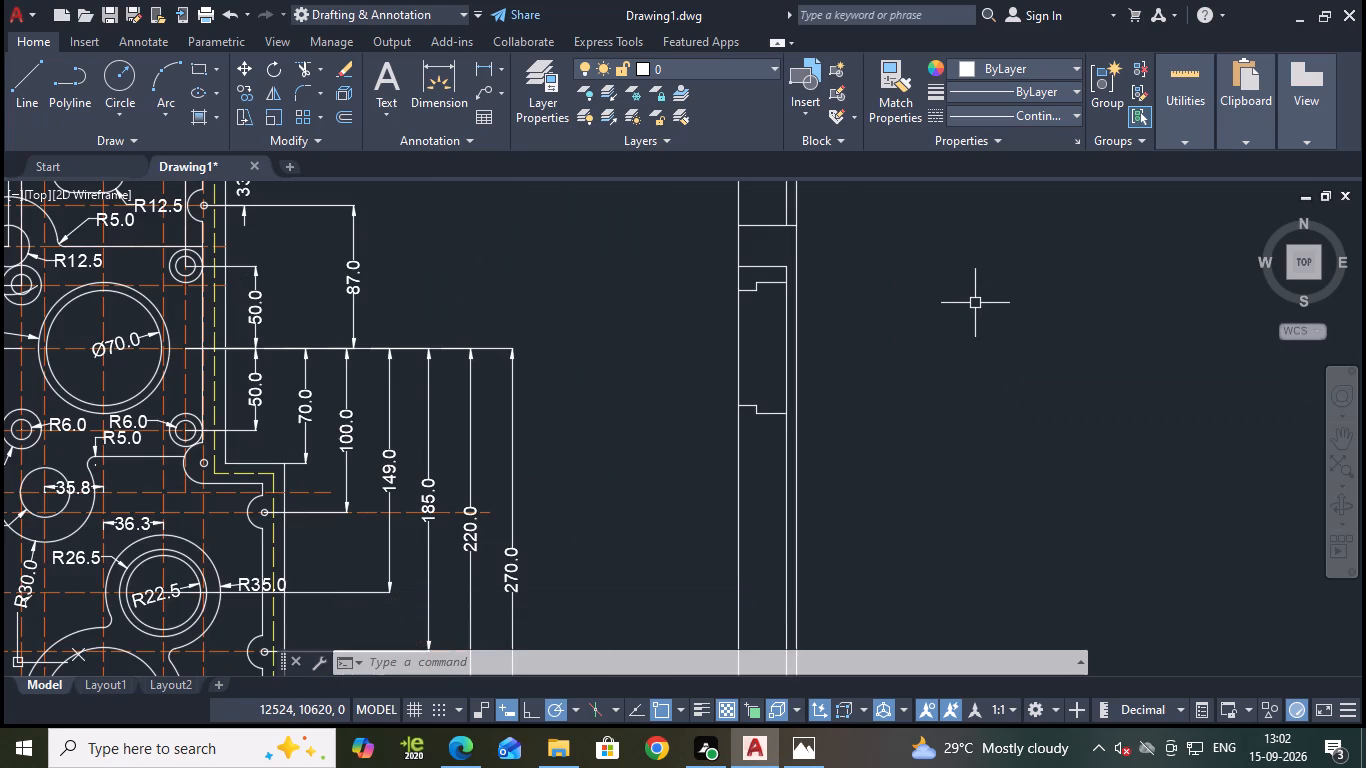
scroll(979, 327, down, 1)
scroll(995, 486, down, 1)
middle_drag(995, 486, 977, 407)
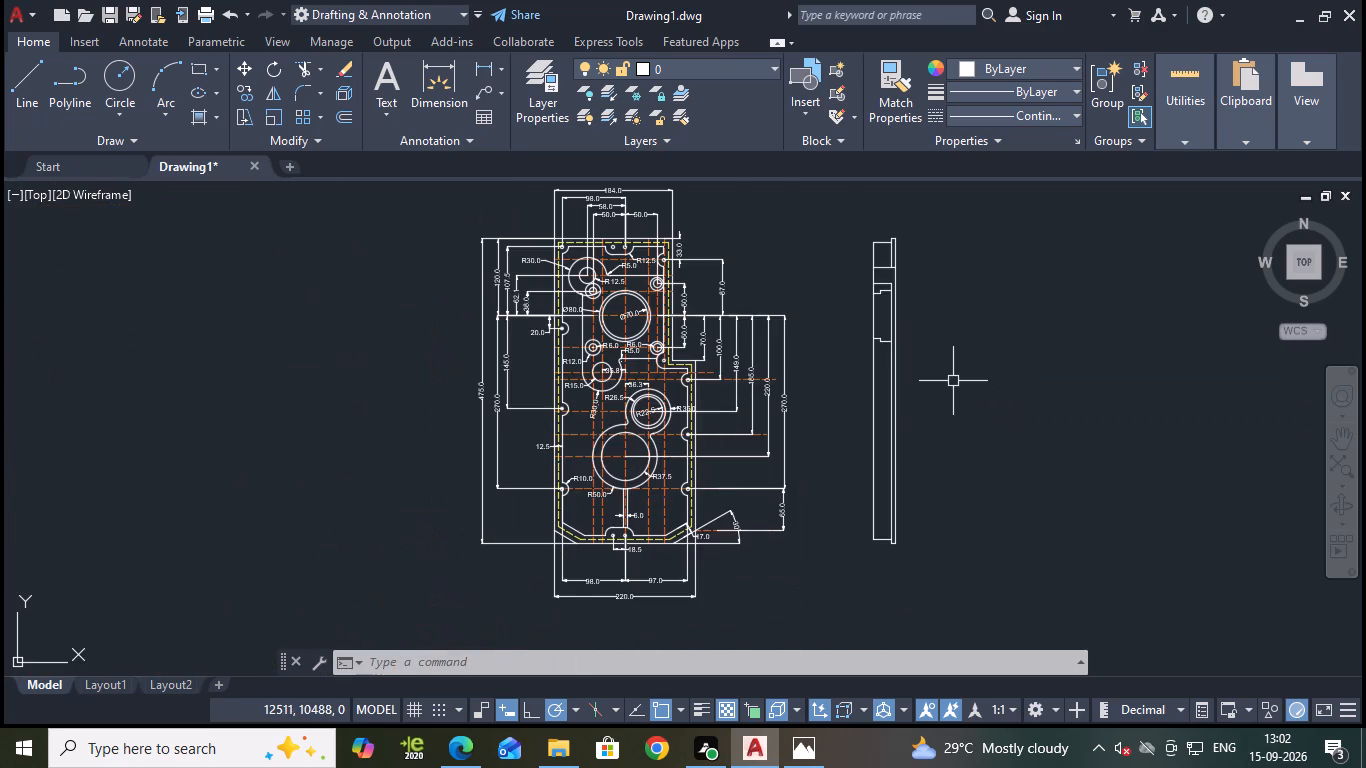
scroll(711, 382, up, 2)
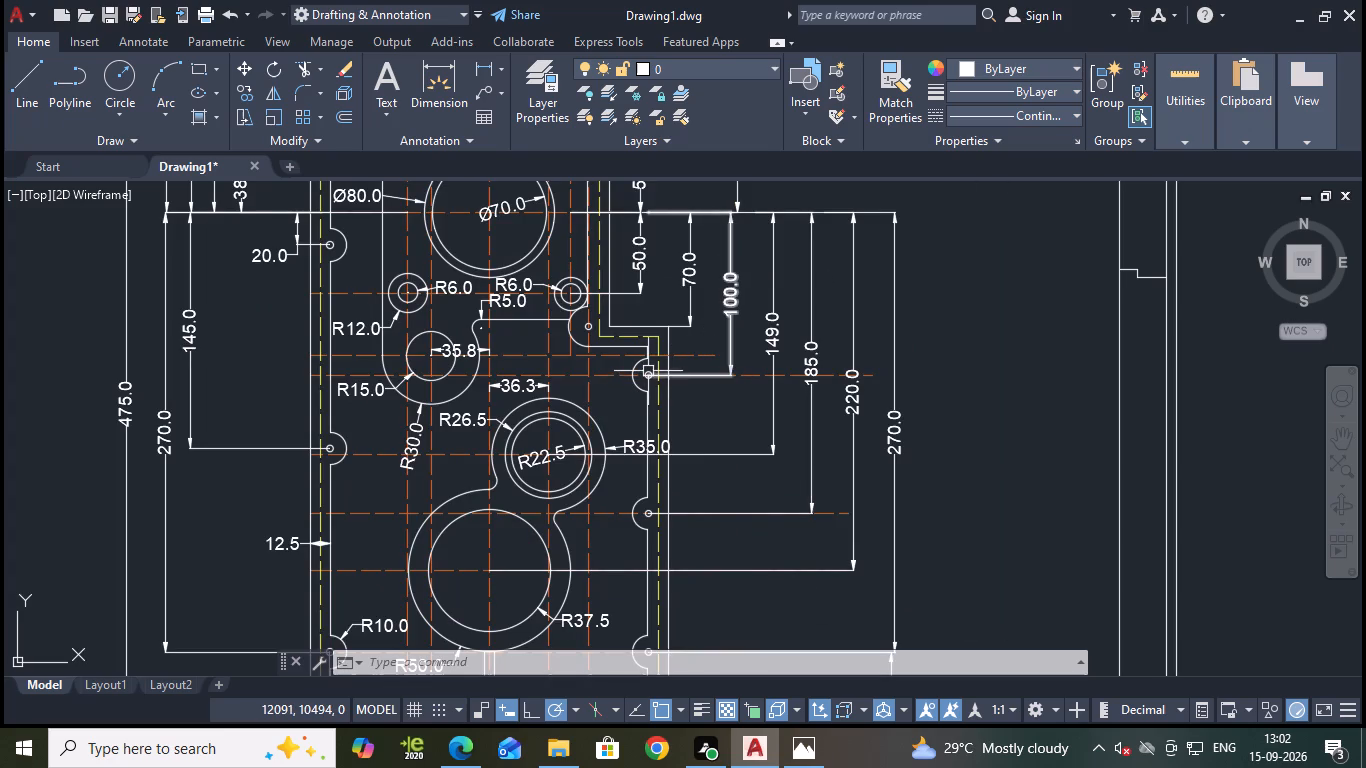
click(35, 65)
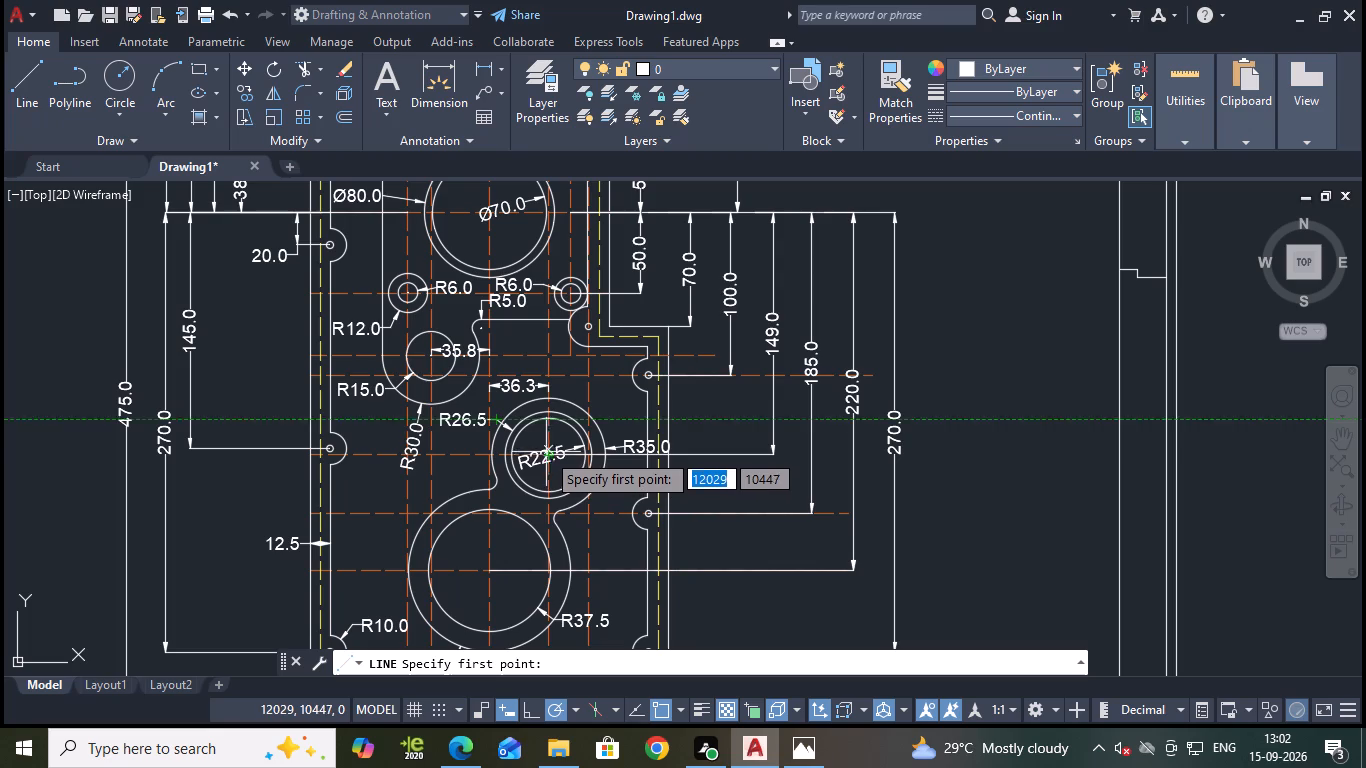
scroll(545, 451, up, 4)
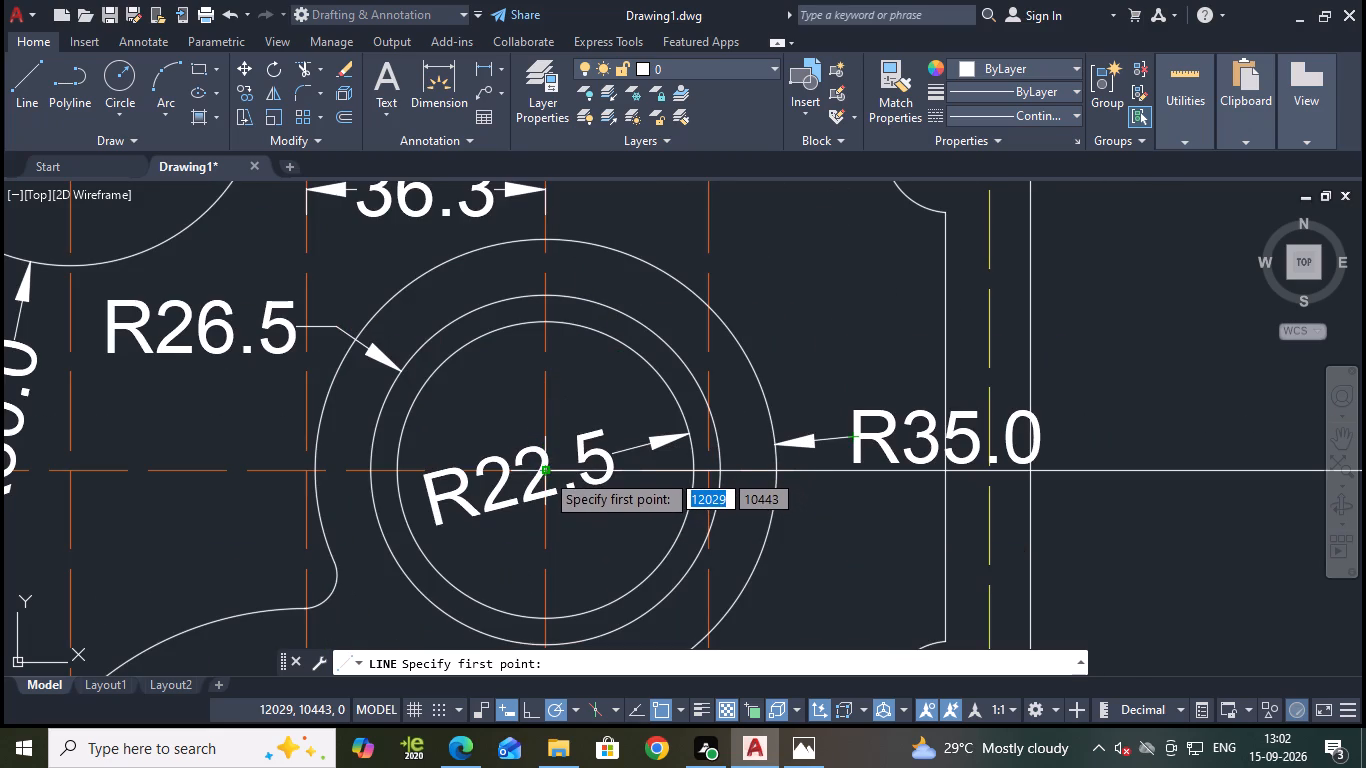
click(545, 472)
scroll(918, 450, down, 2)
scroll(1076, 470, down, 2)
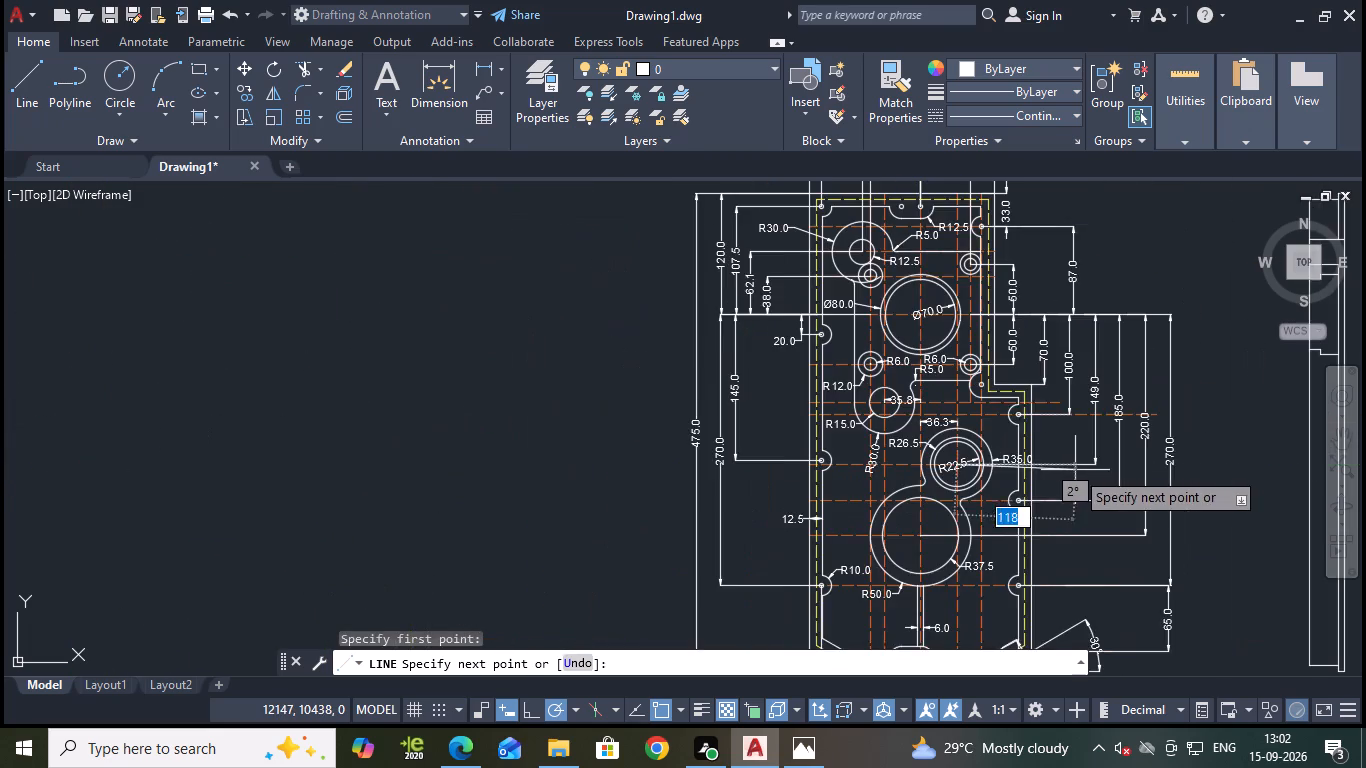
middle_drag(1059, 480, 316, 377)
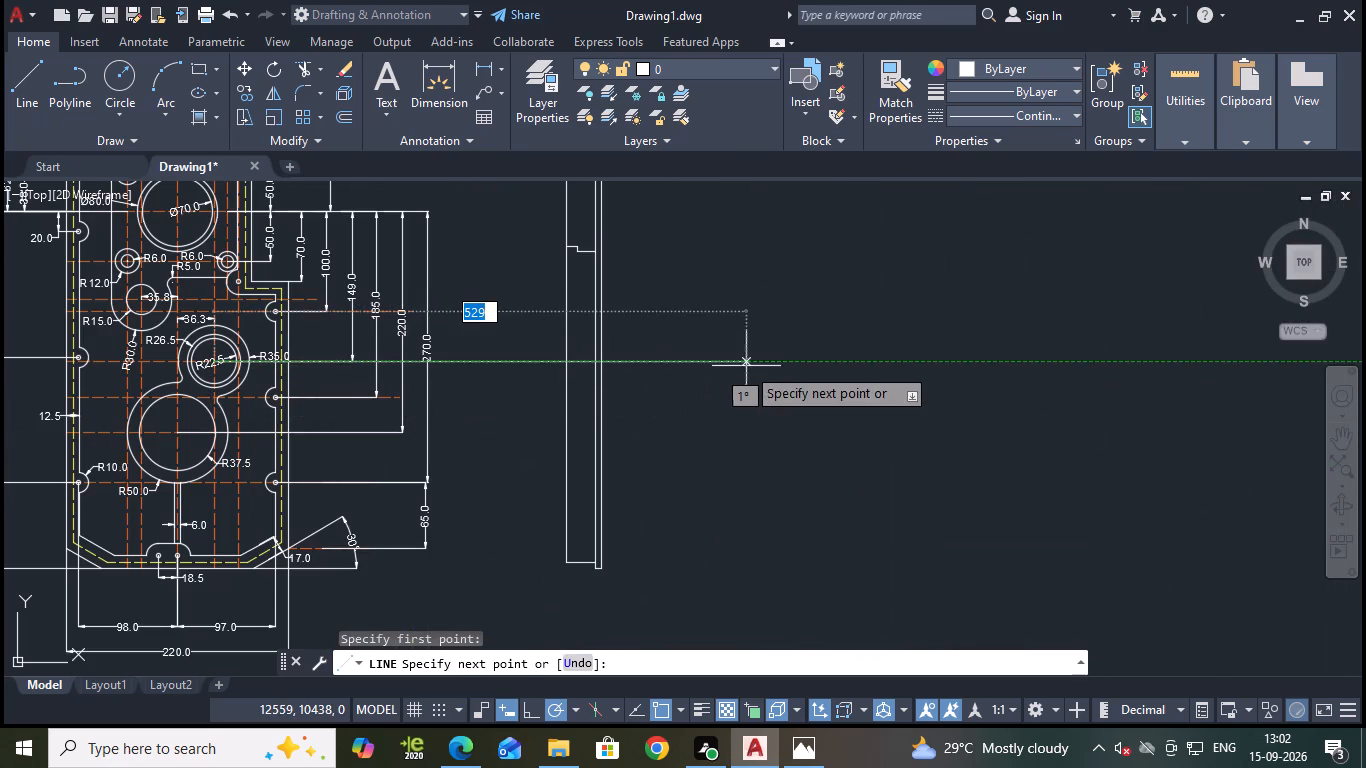
click(749, 359)
key(Escape)
Draw two horizontal projection lines, each about 524 long, from the top and bottom of the R15 circle across and past the side view.
middle_drag(668, 293, 746, 322)
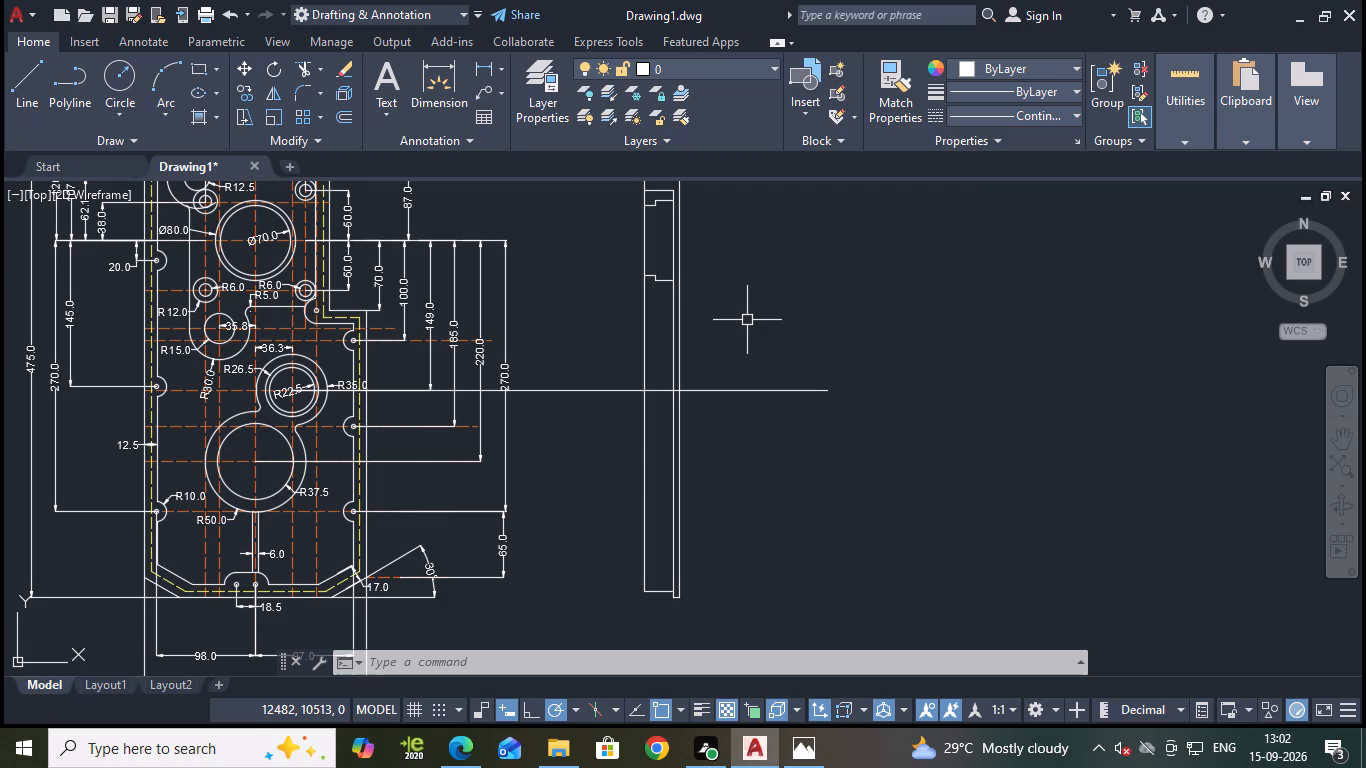
middle_drag(775, 325, 807, 337)
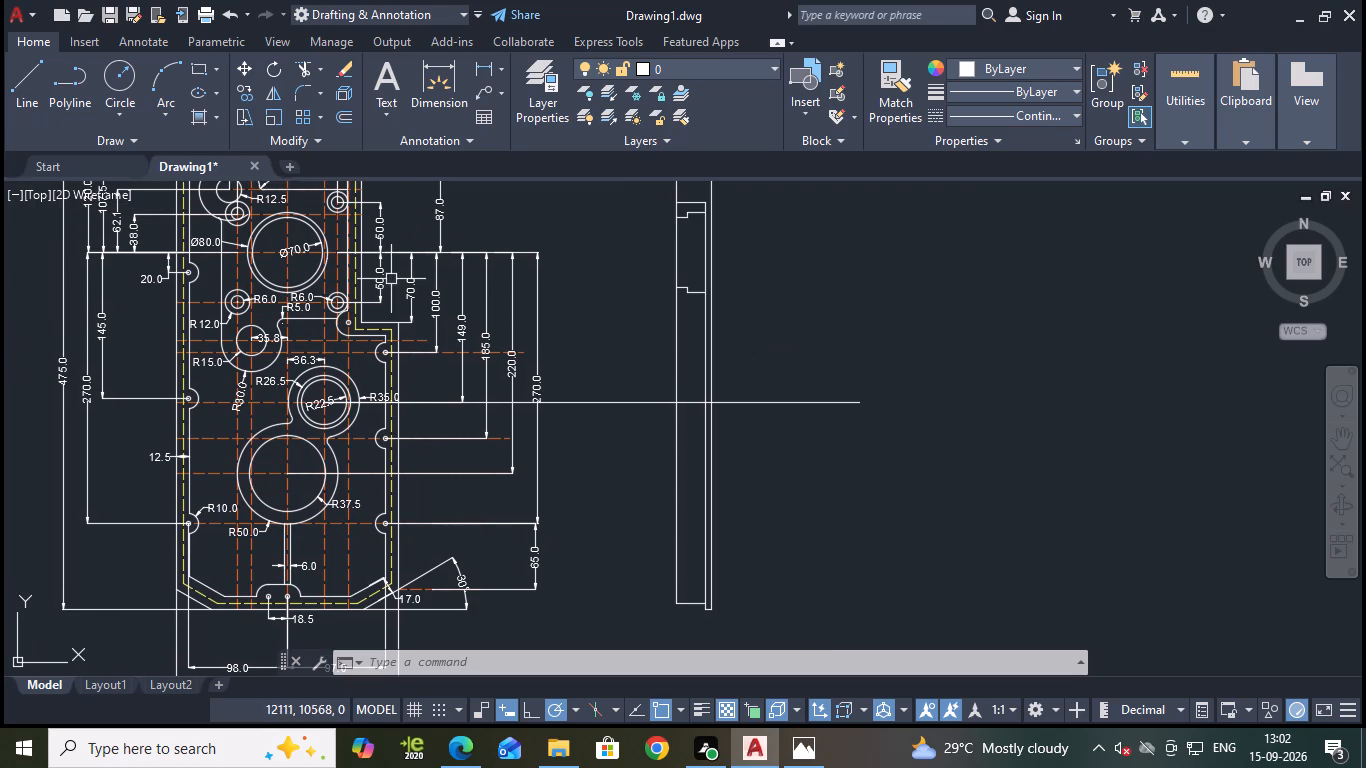
click(21, 78)
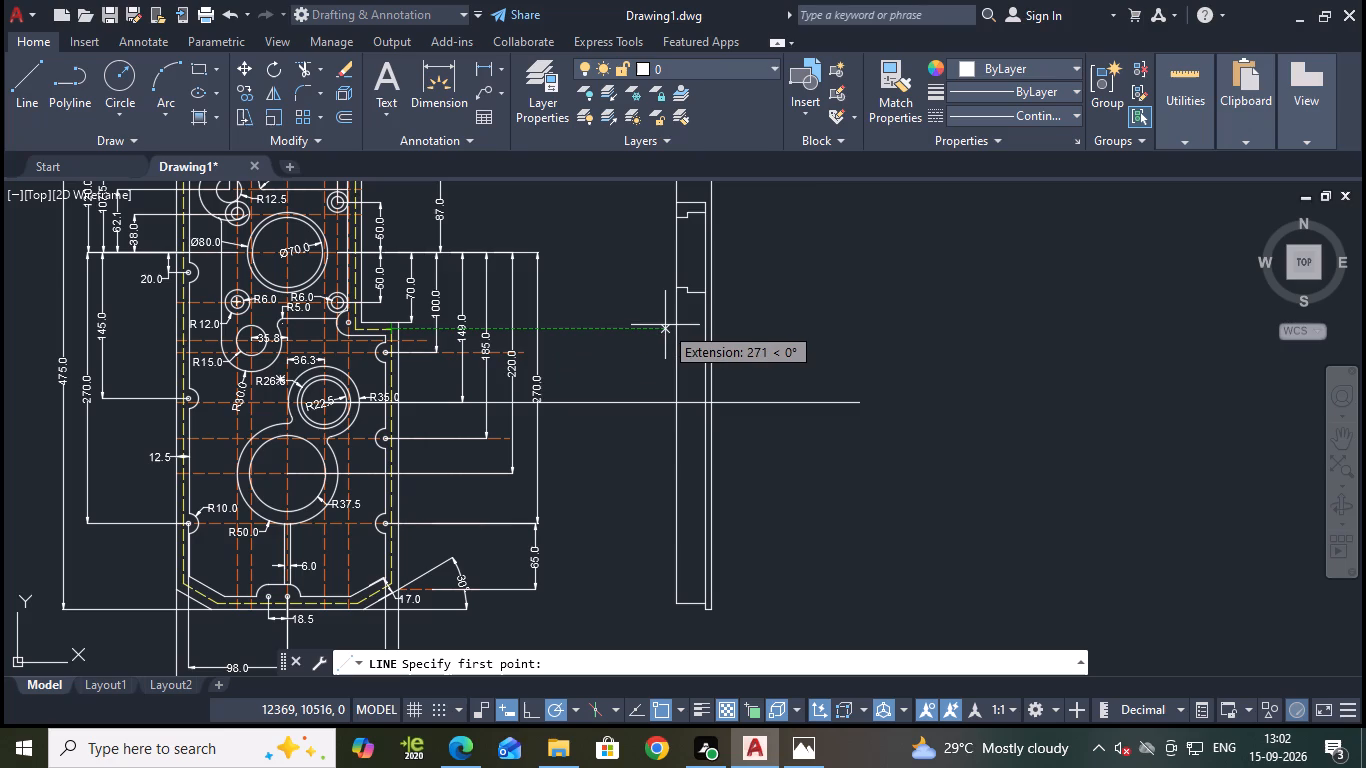
scroll(275, 335, up, 2)
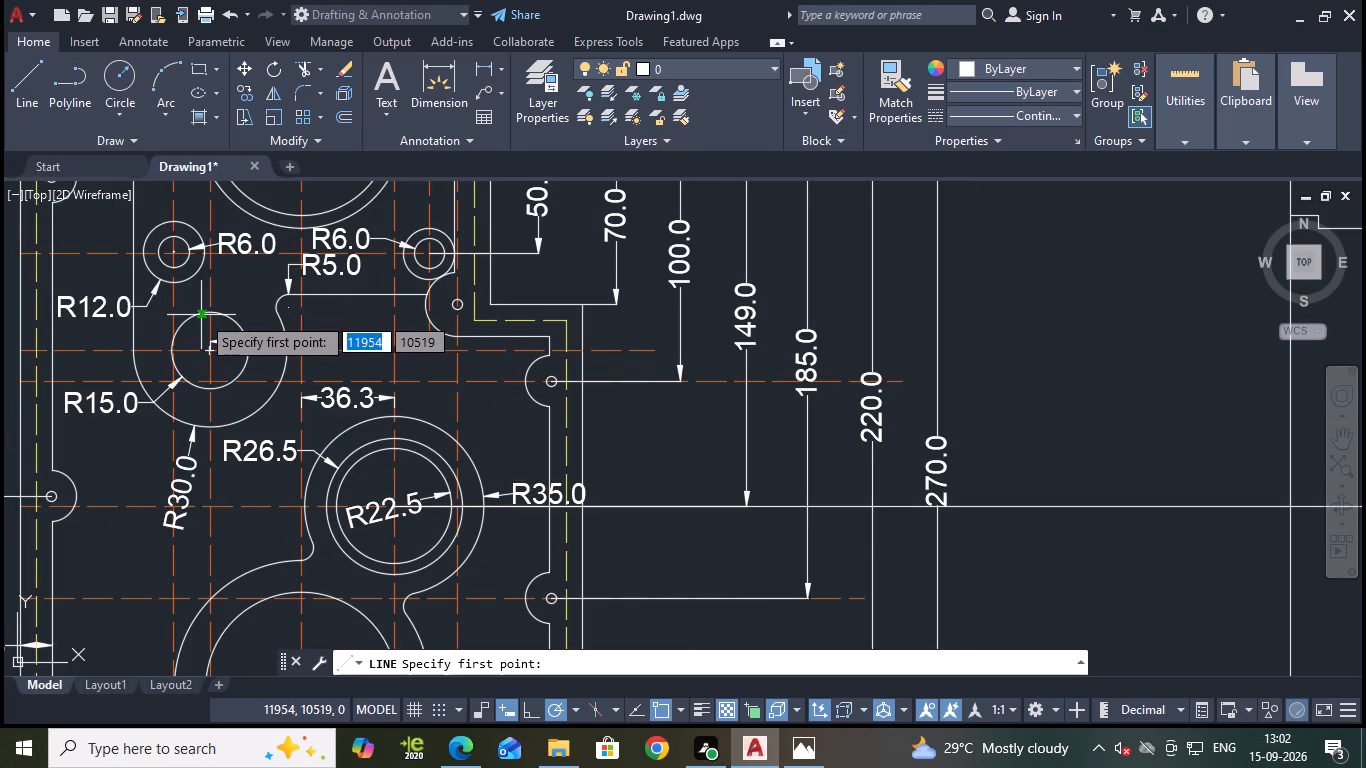
click(210, 316)
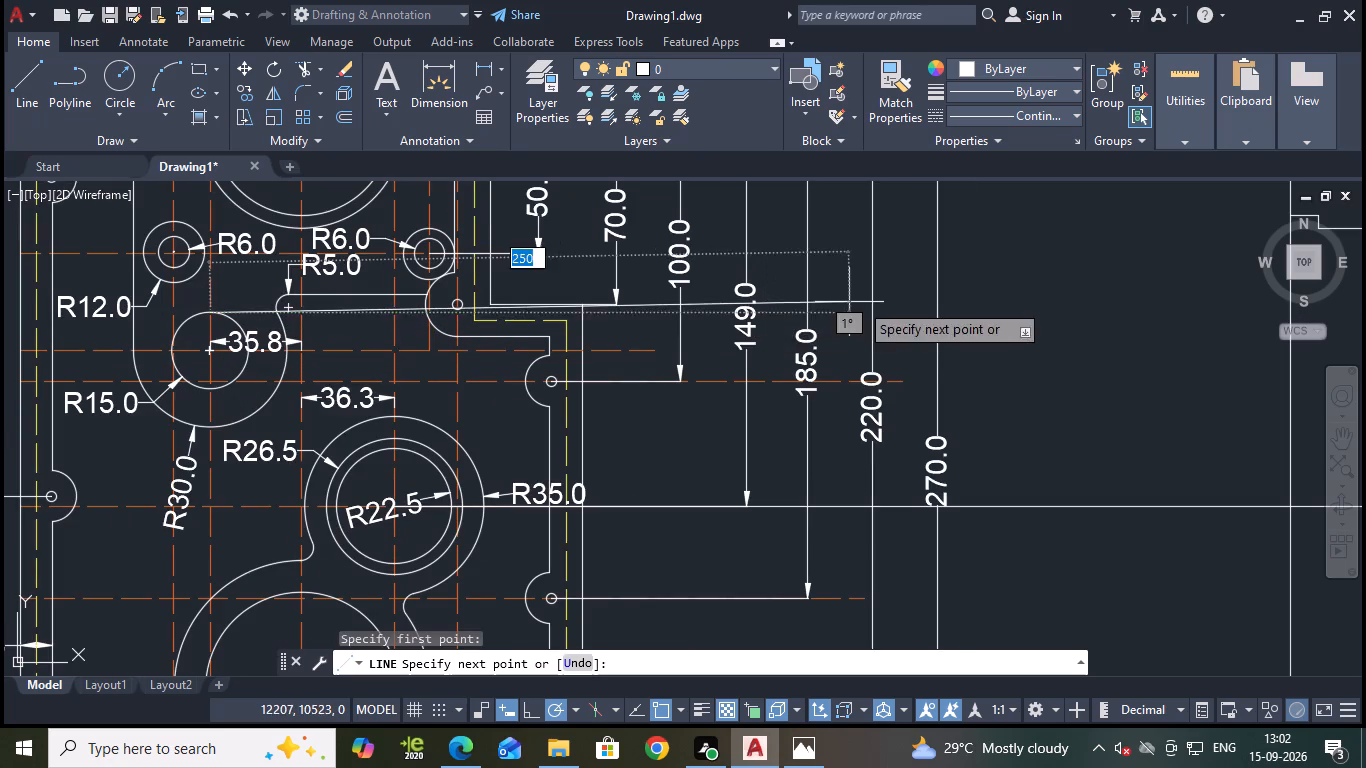
scroll(1201, 339, down, 1)
middle_drag(1127, 337, 865, 322)
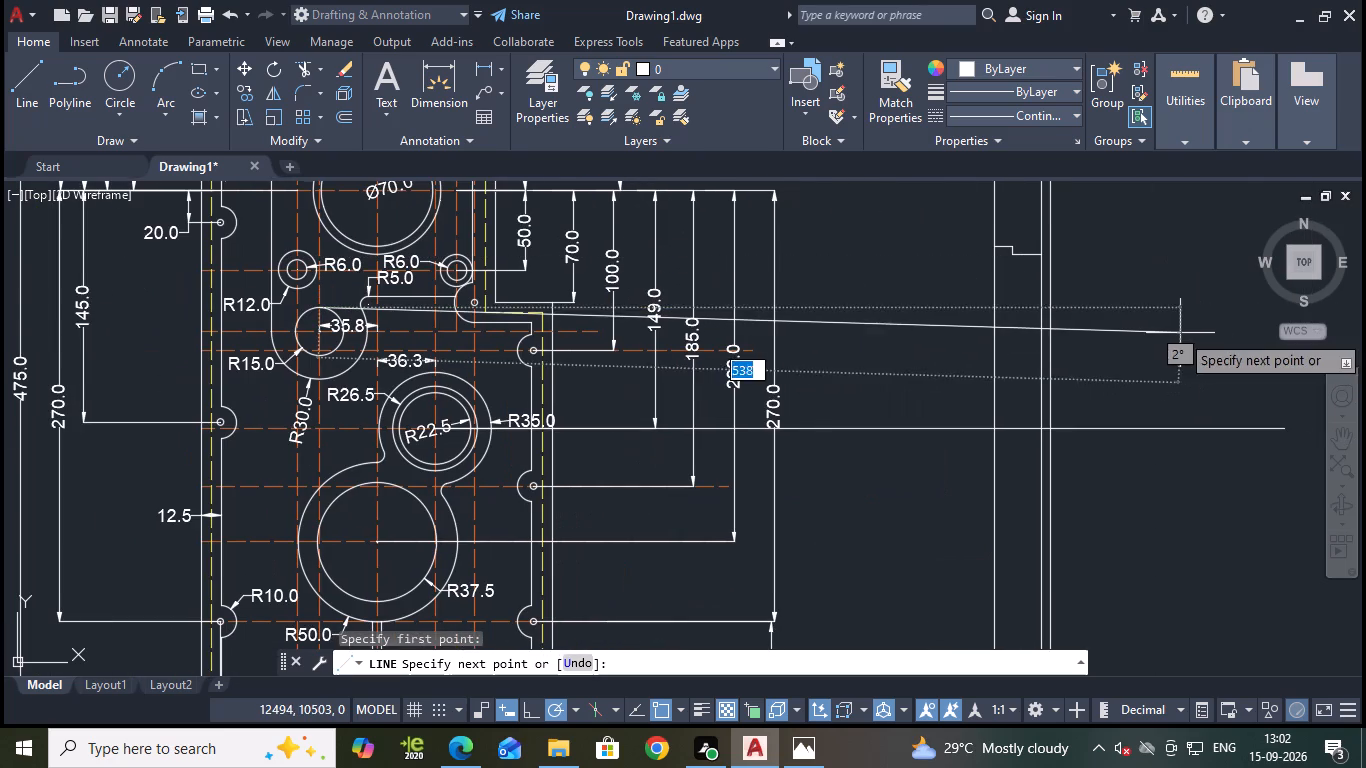
click(1156, 305)
key(Escape)
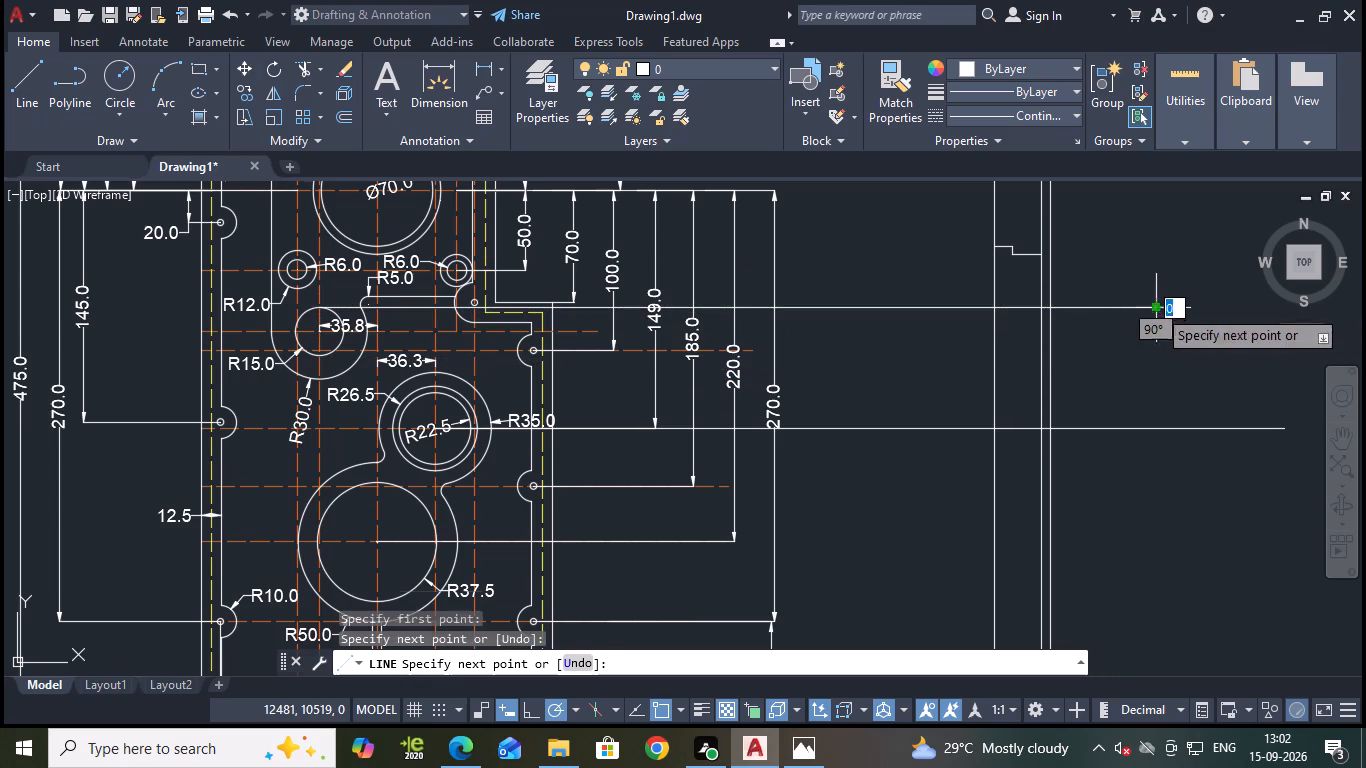
key(space)
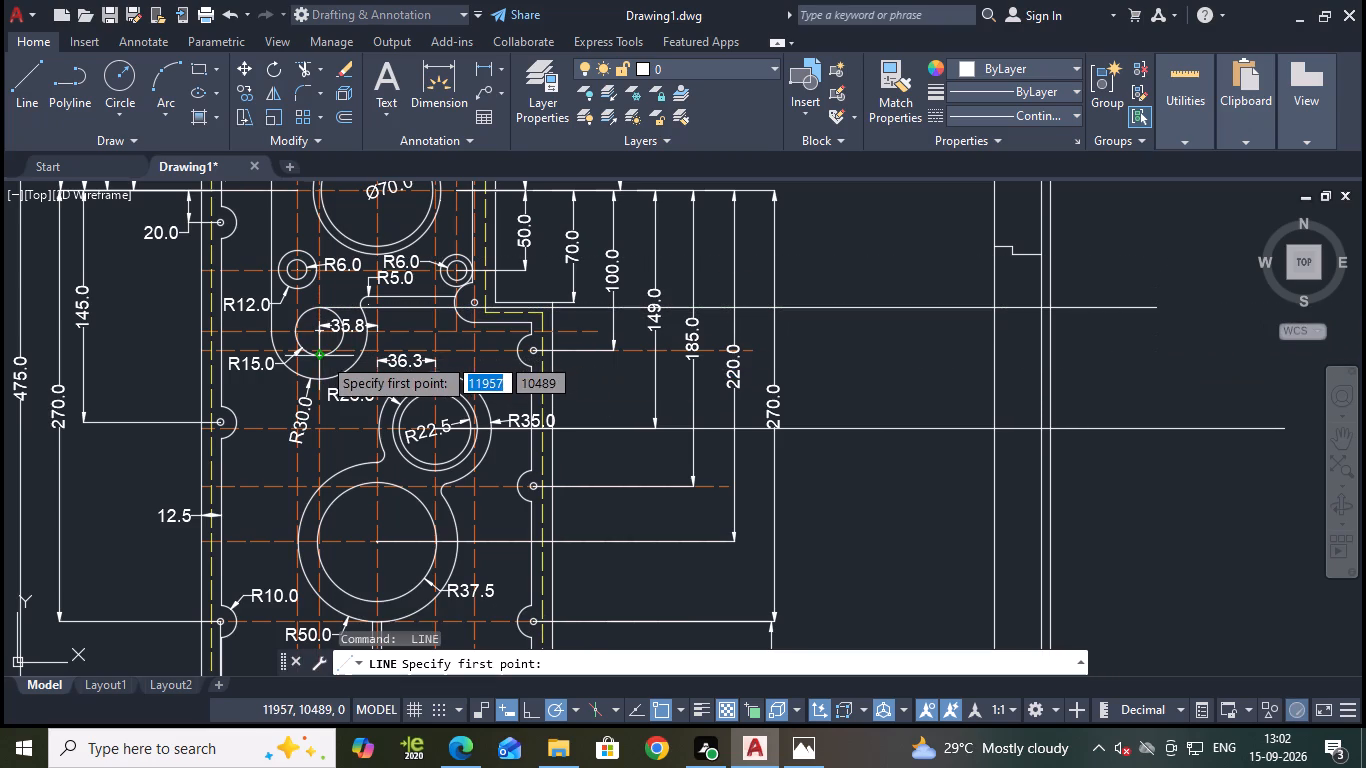
click(320, 356)
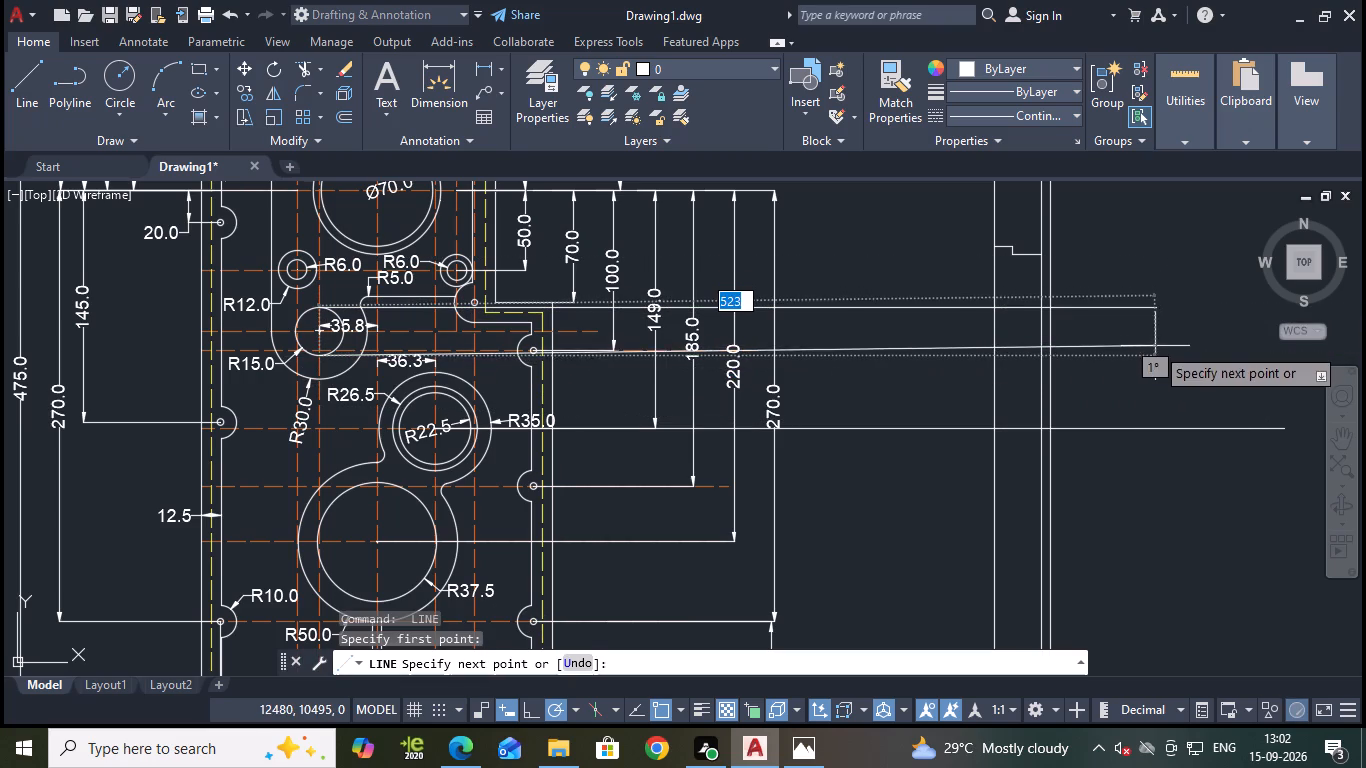
click(1158, 354)
key(Escape)
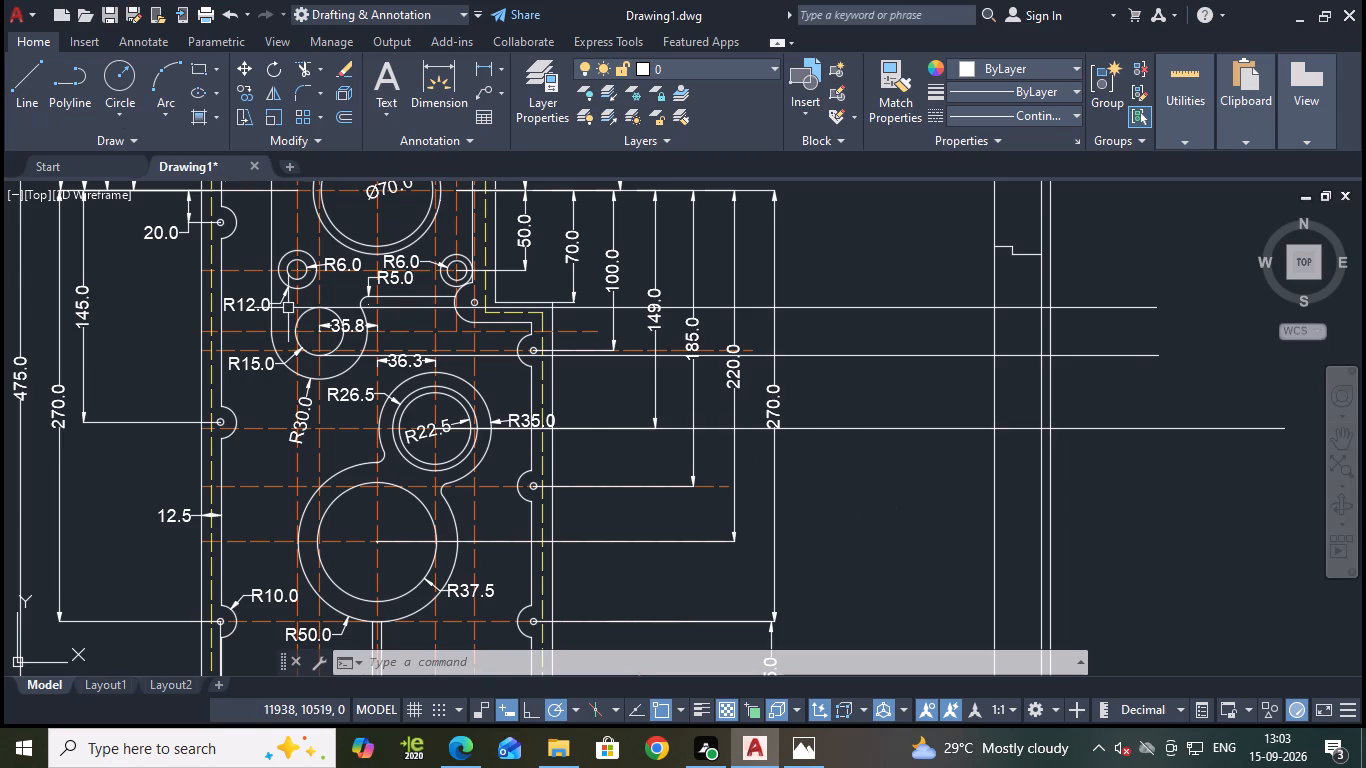
Draw a horizontal projection line about 511 long from the bottom of the R26.5 circle across and past the side view.
click(36, 70)
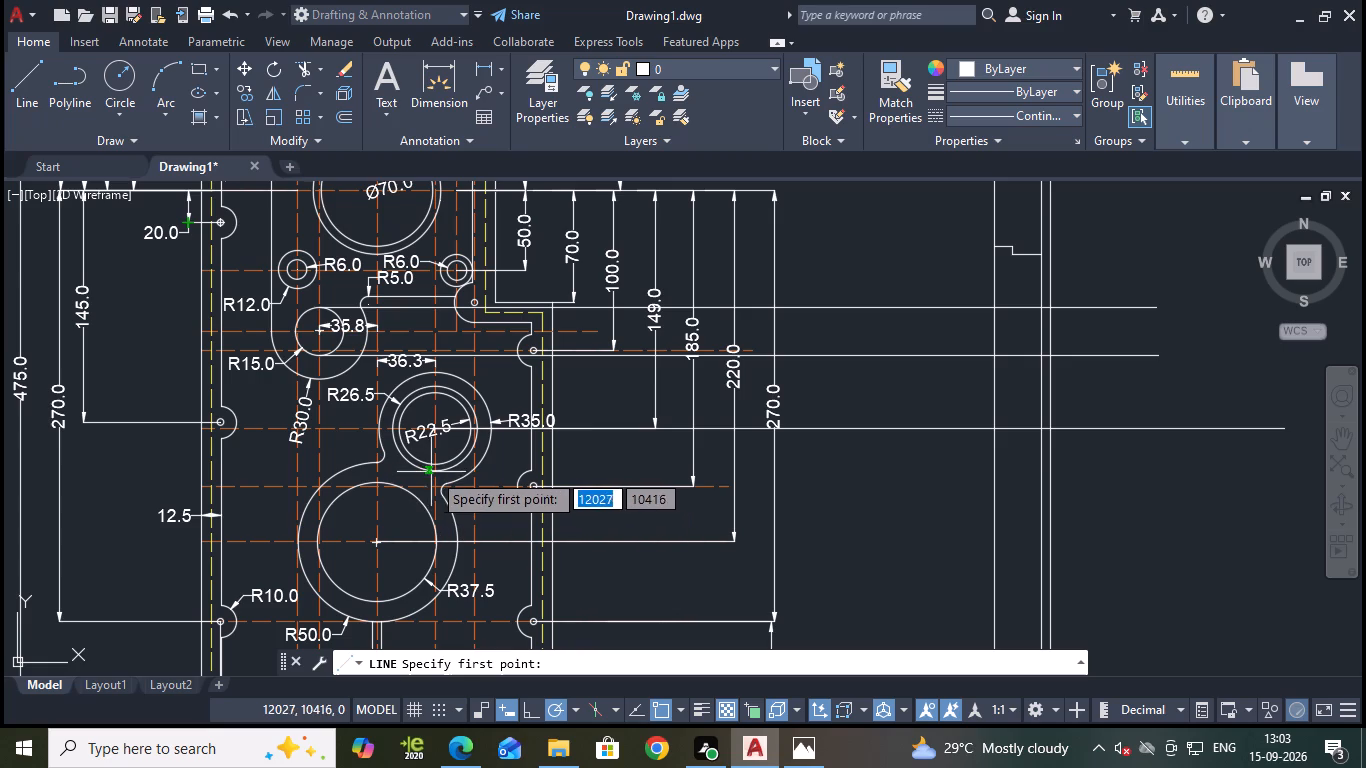
click(438, 471)
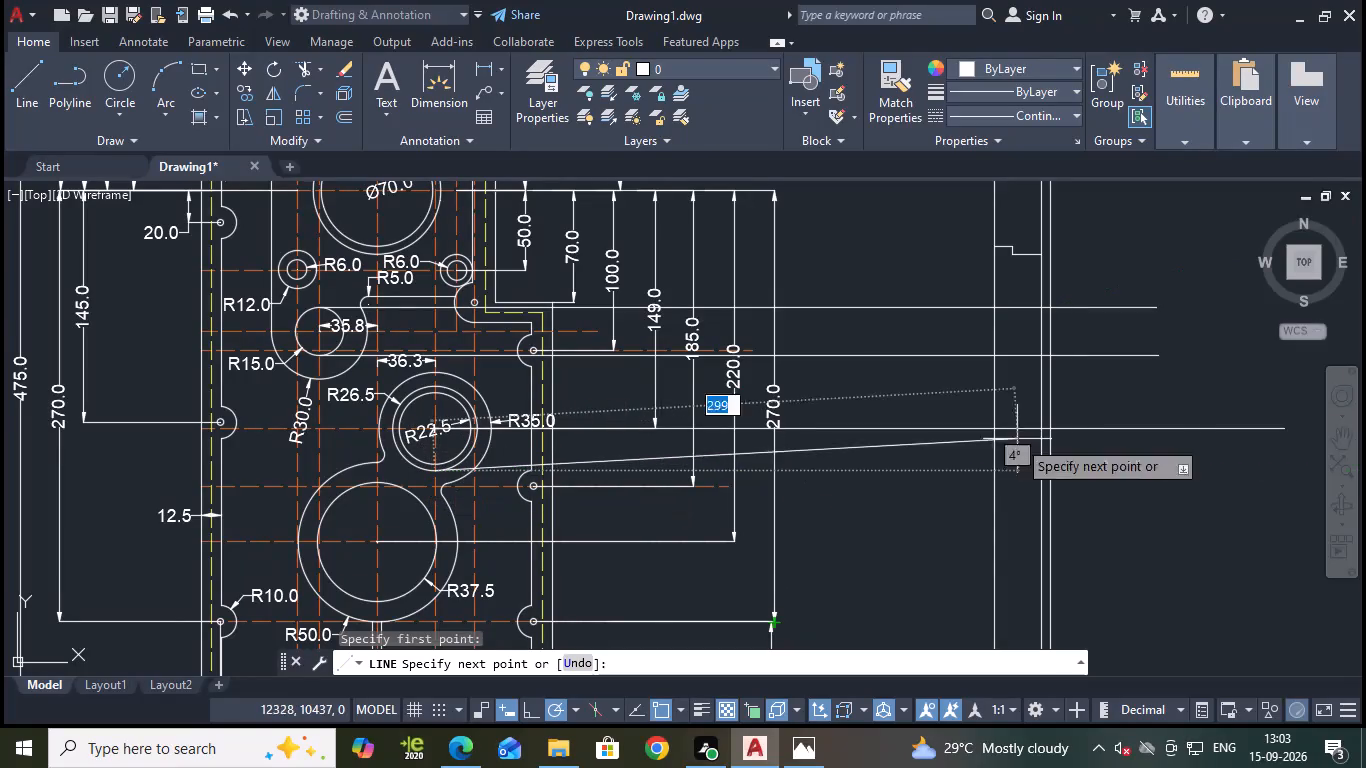
click(1251, 472)
key(Escape)
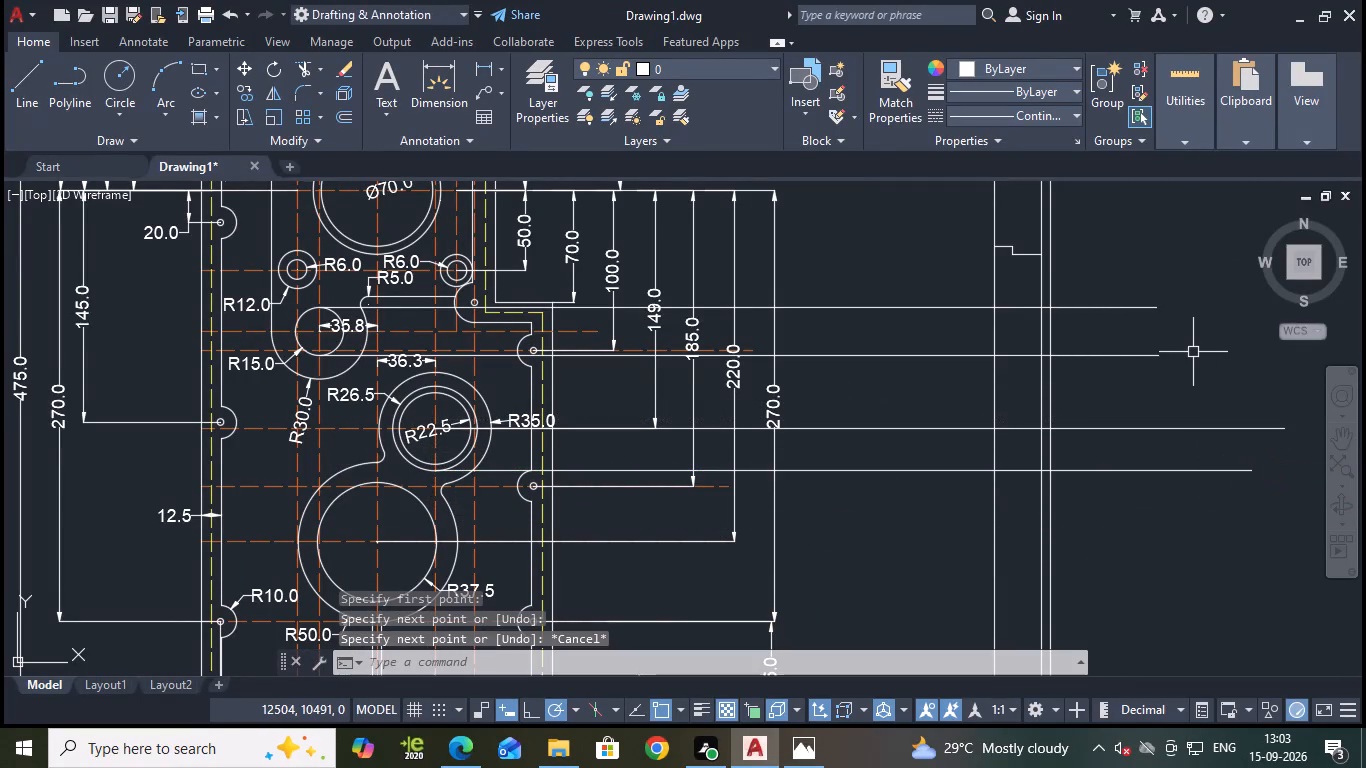
Draw a vertical cutting line about 181 long between the front and side views, crossing the projection lines.
key(l)
key(Return)
click(923, 254)
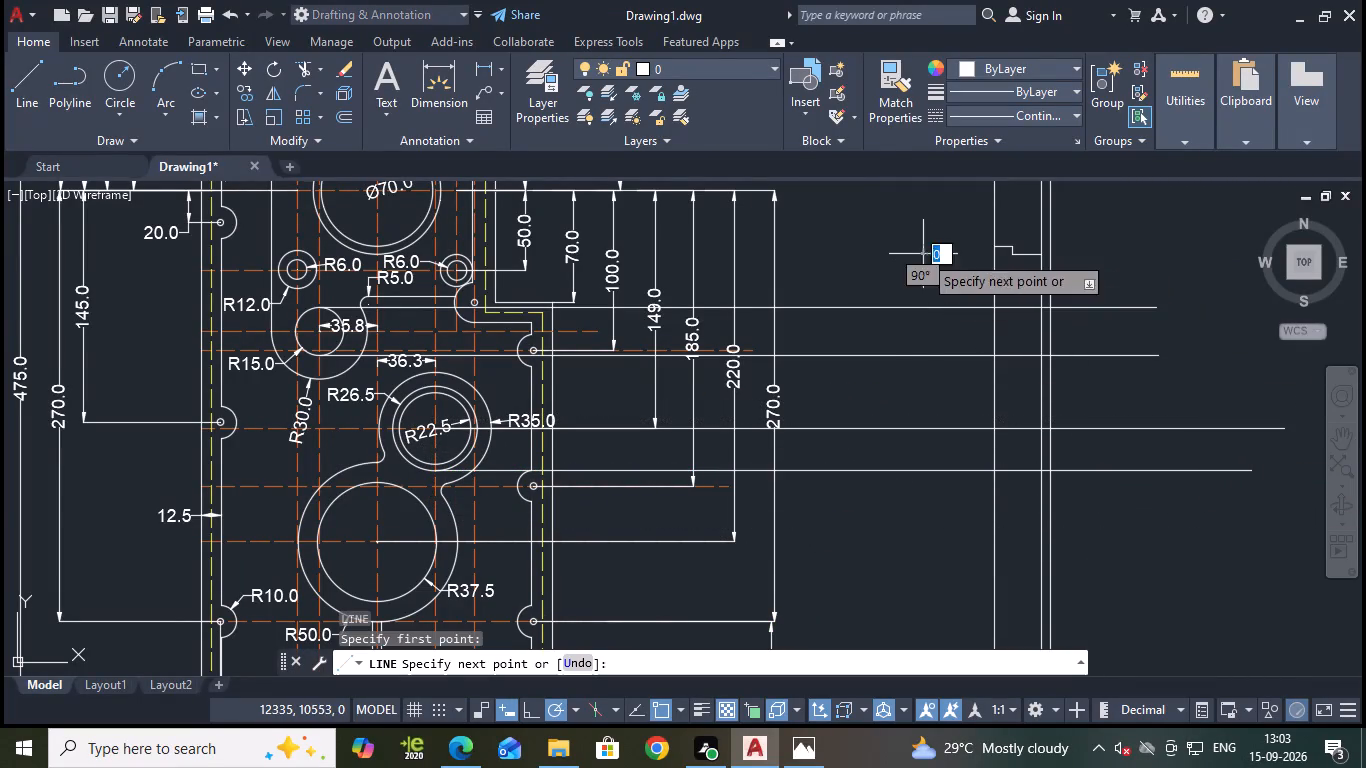
click(921, 543)
key(Escape)
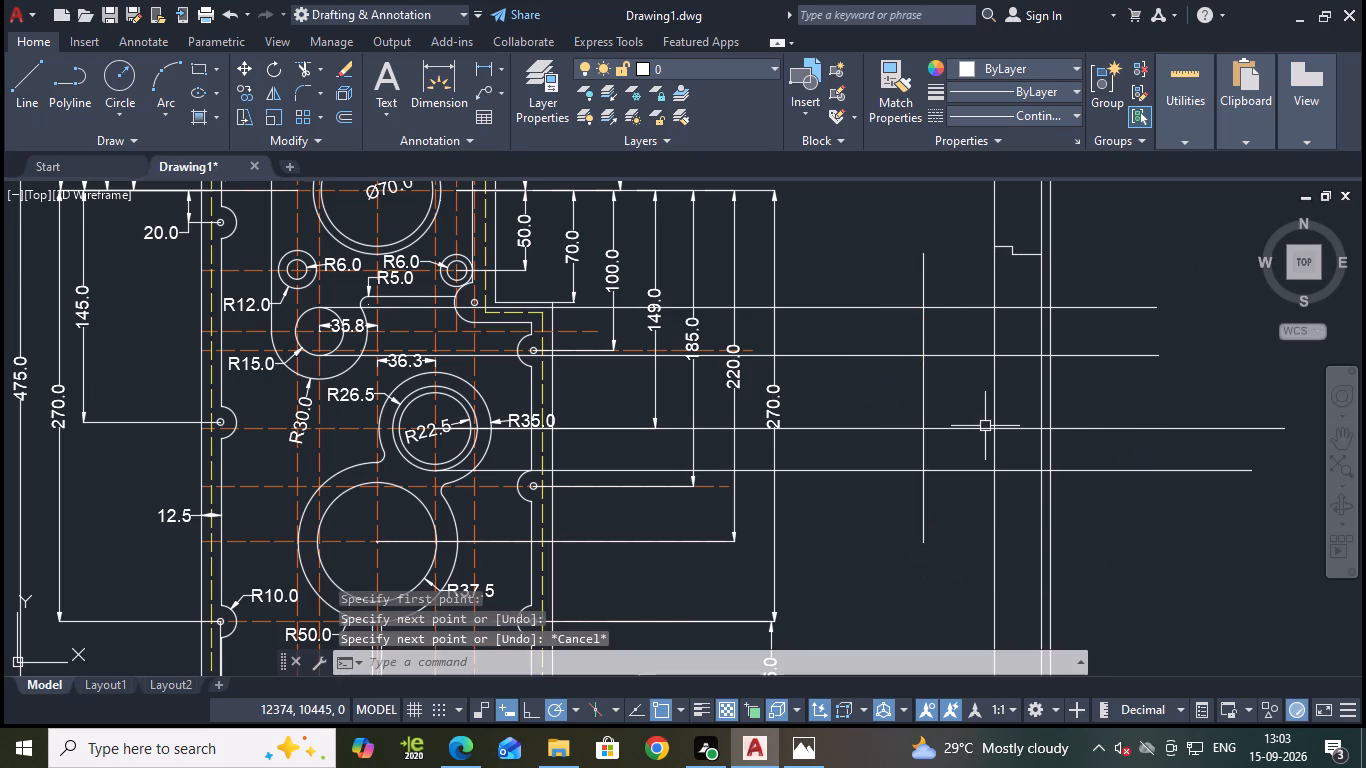
Draw a horizontal projection line about 558 long from the bottom of the R50 arc across and past the side view.
middle_drag(1152, 286, 1097, 344)
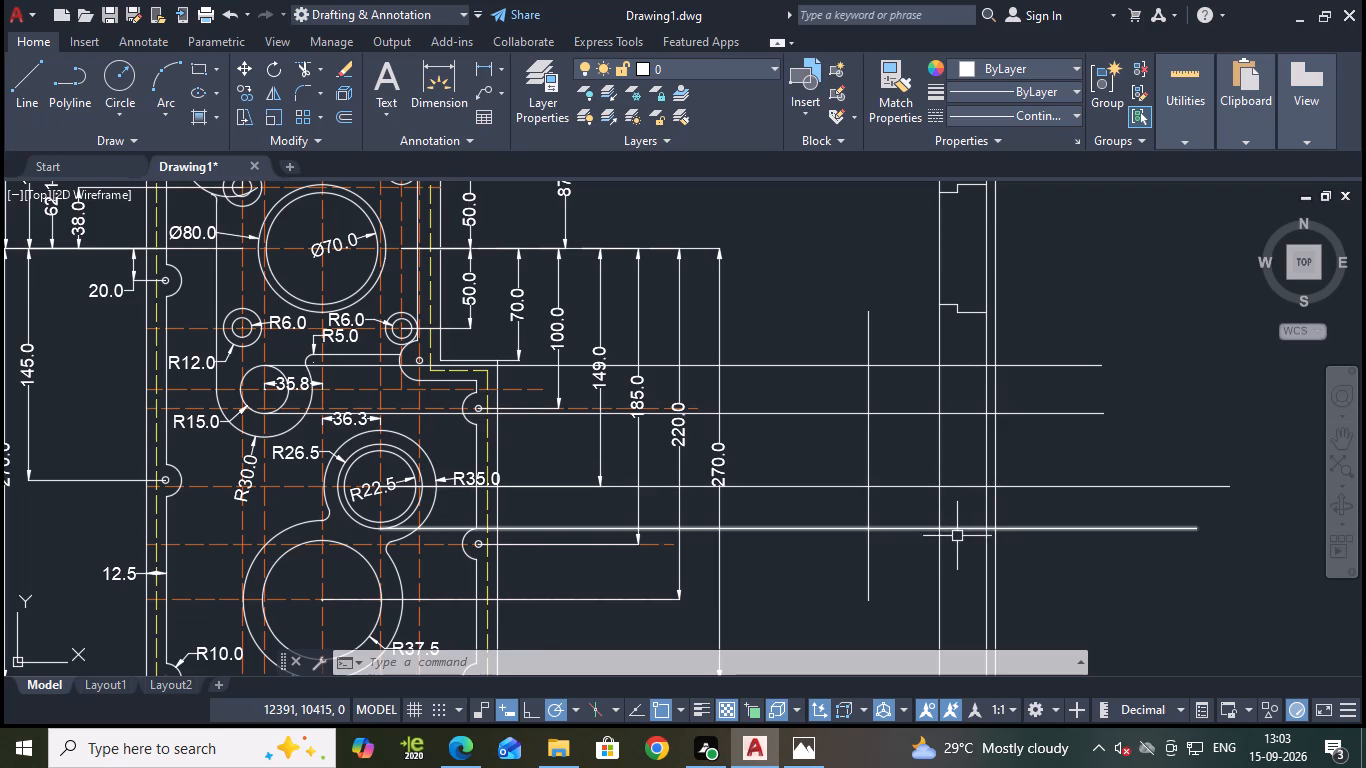
middle_drag(1089, 575, 1101, 544)
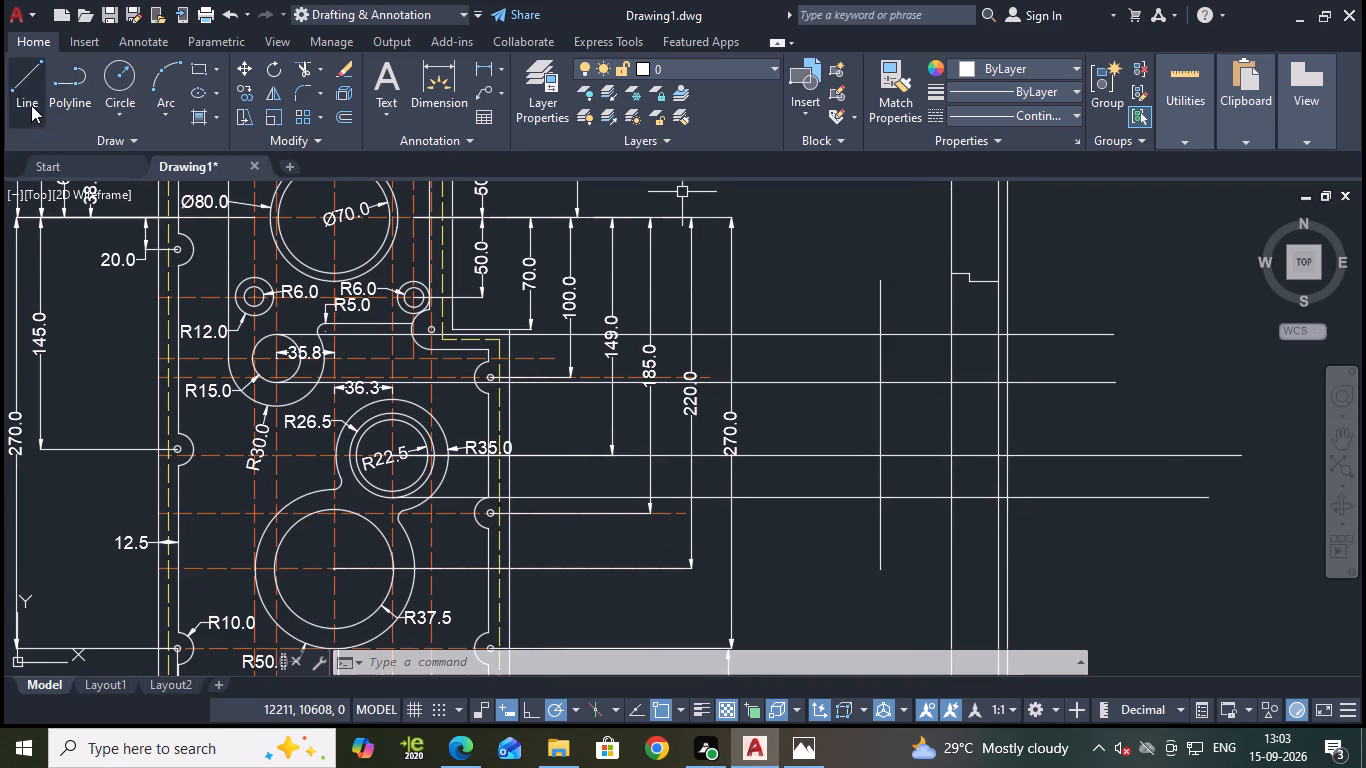
click(27, 95)
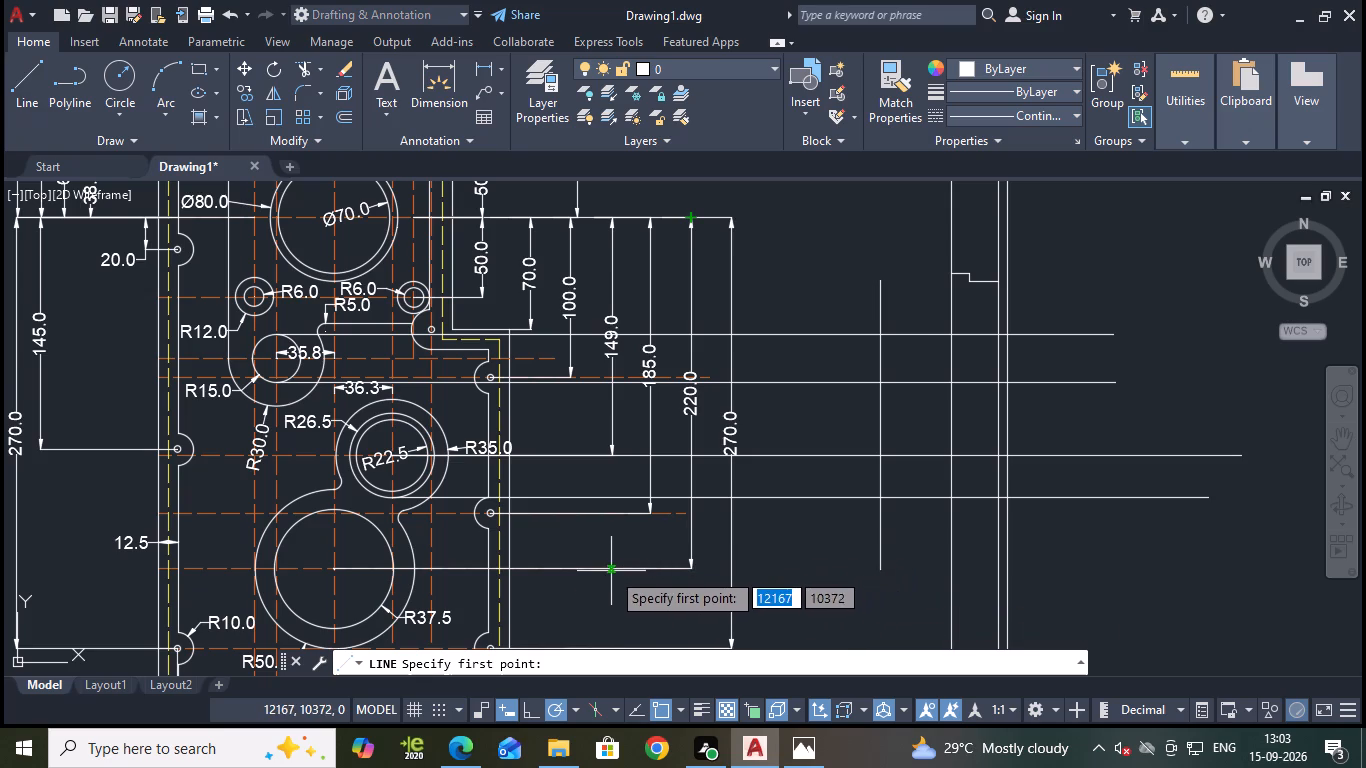
middle_drag(615, 597, 771, 369)
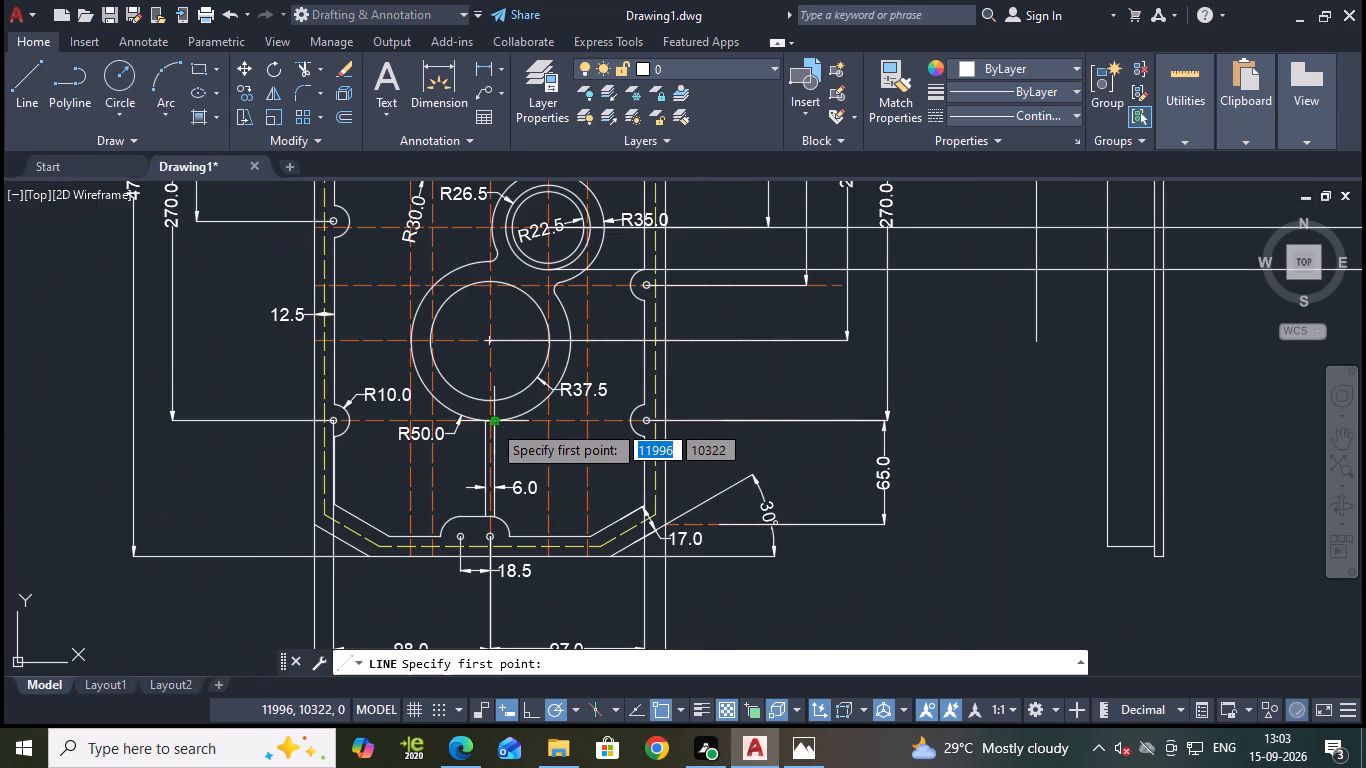
click(489, 419)
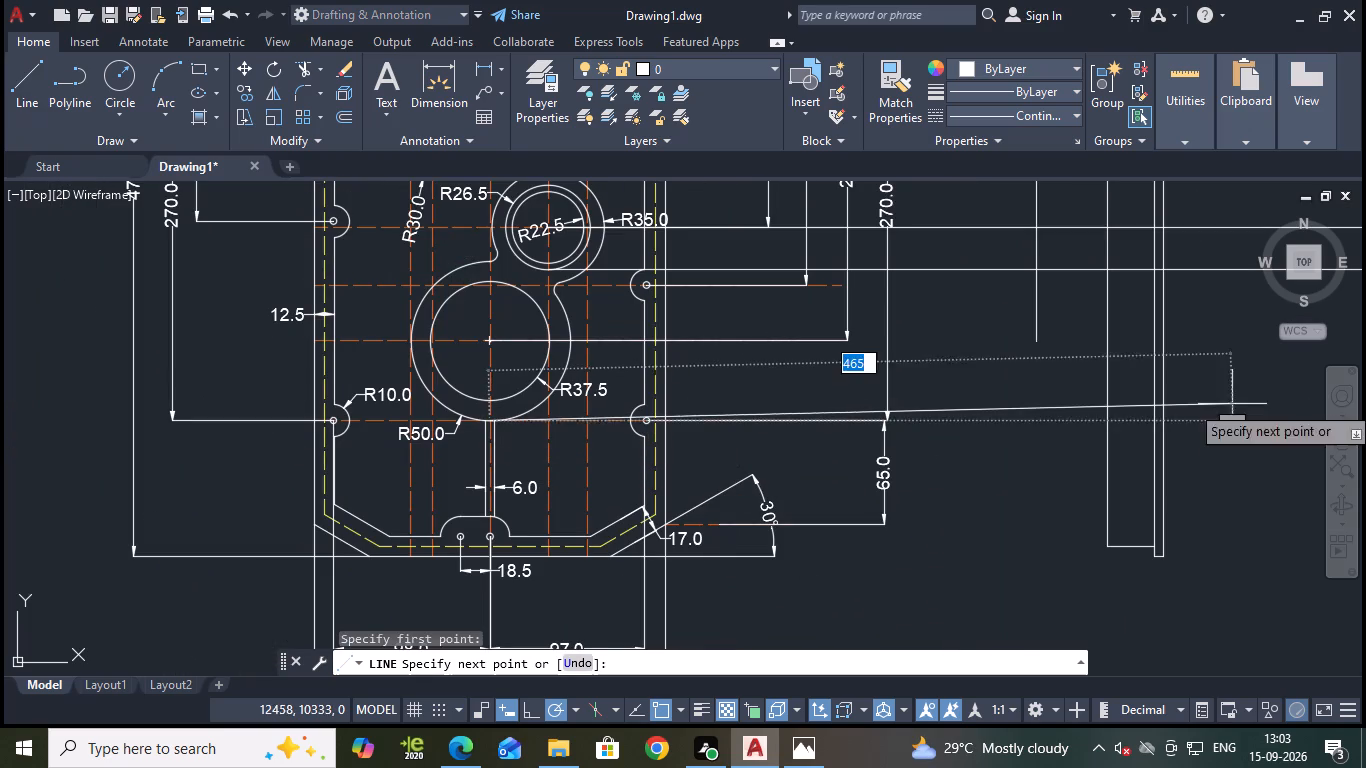
middle_drag(1250, 417, 1012, 462)
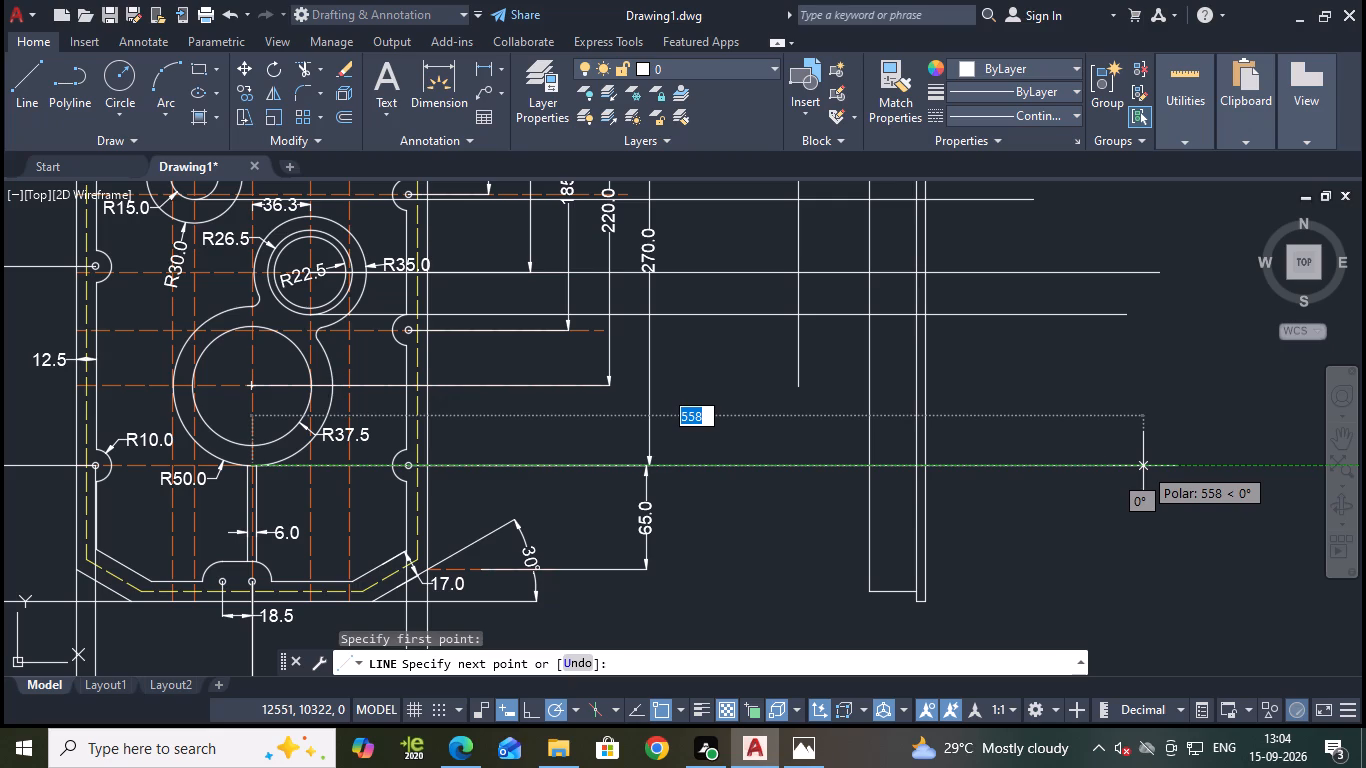
click(1143, 466)
key(Escape)
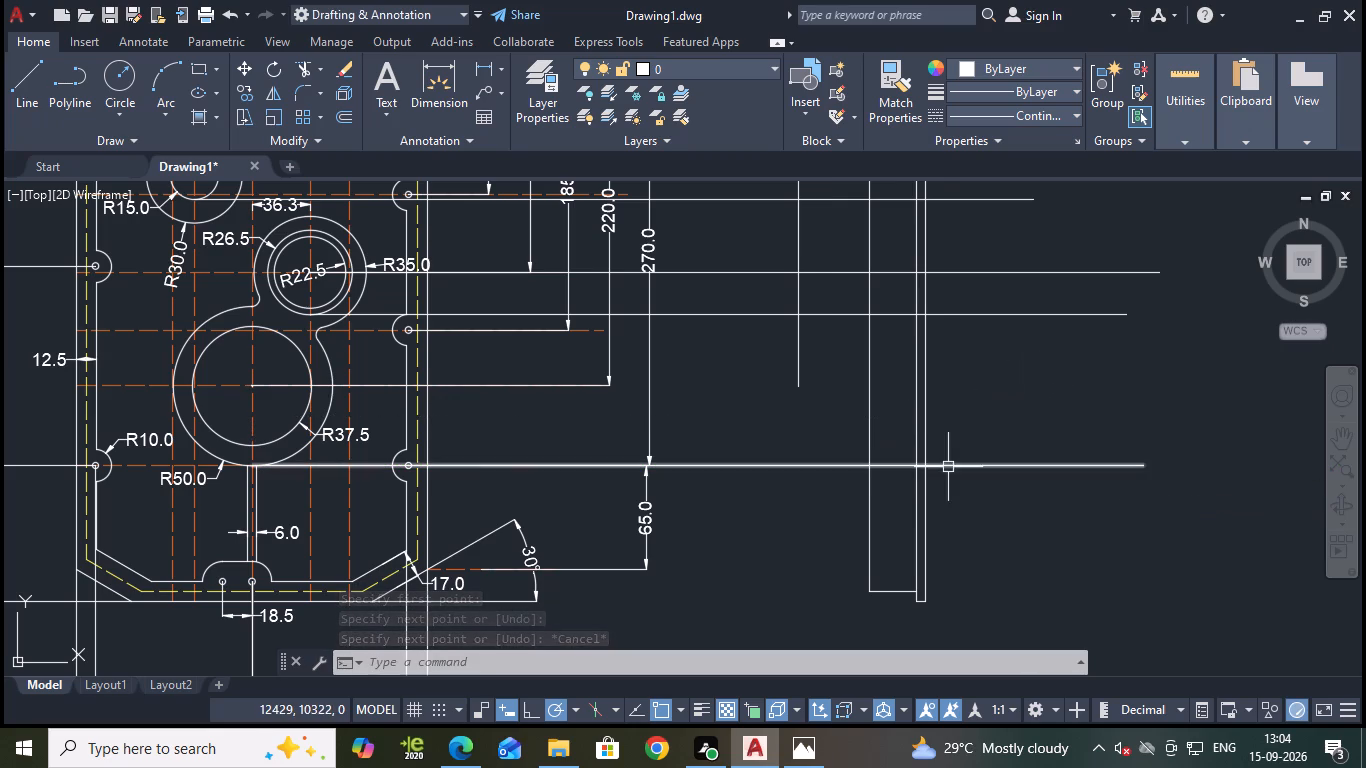
Stretch the vertical cutting line's lower end down by about 121, past the R50 projection line.
click(798, 365)
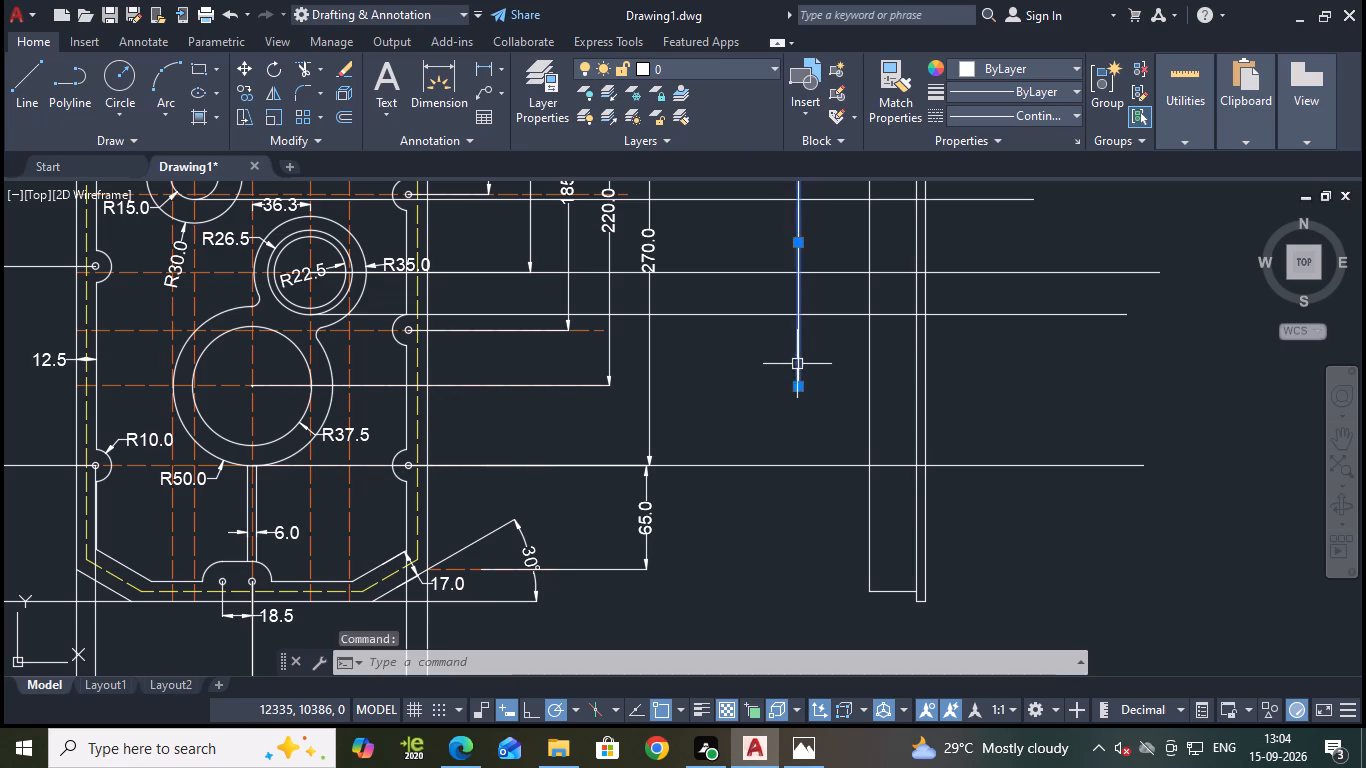
click(797, 383)
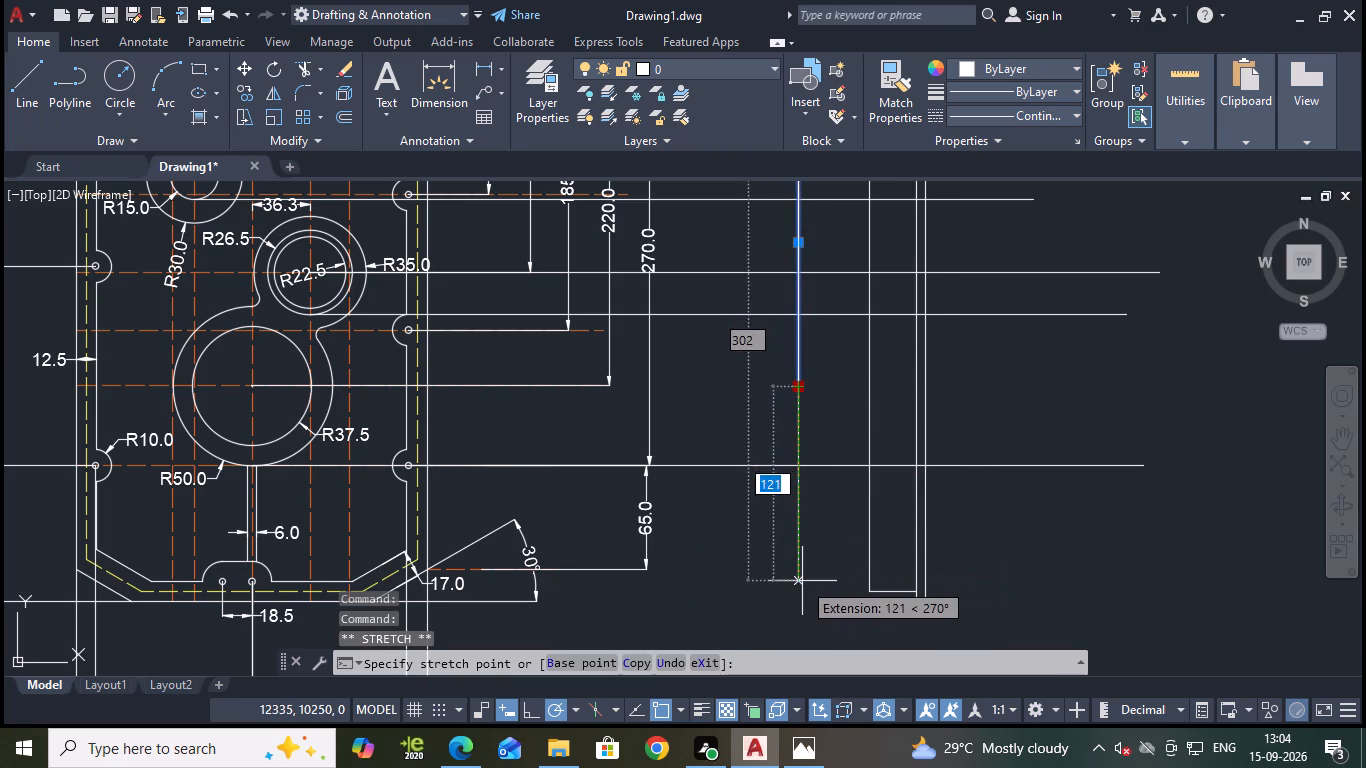
click(802, 582)
key(Escape)
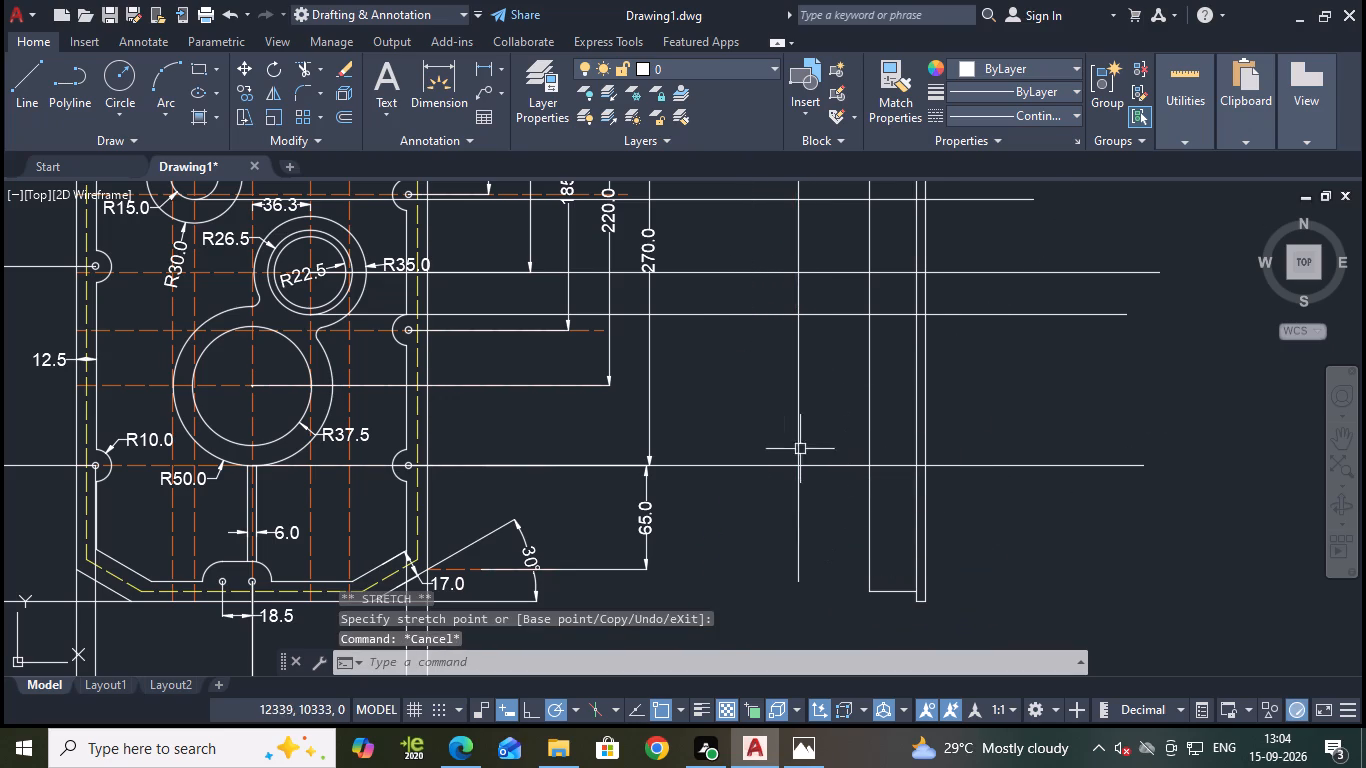
Trim the five projection lines between the vertical cutting line and the side view's nearest edge.
text(yt)
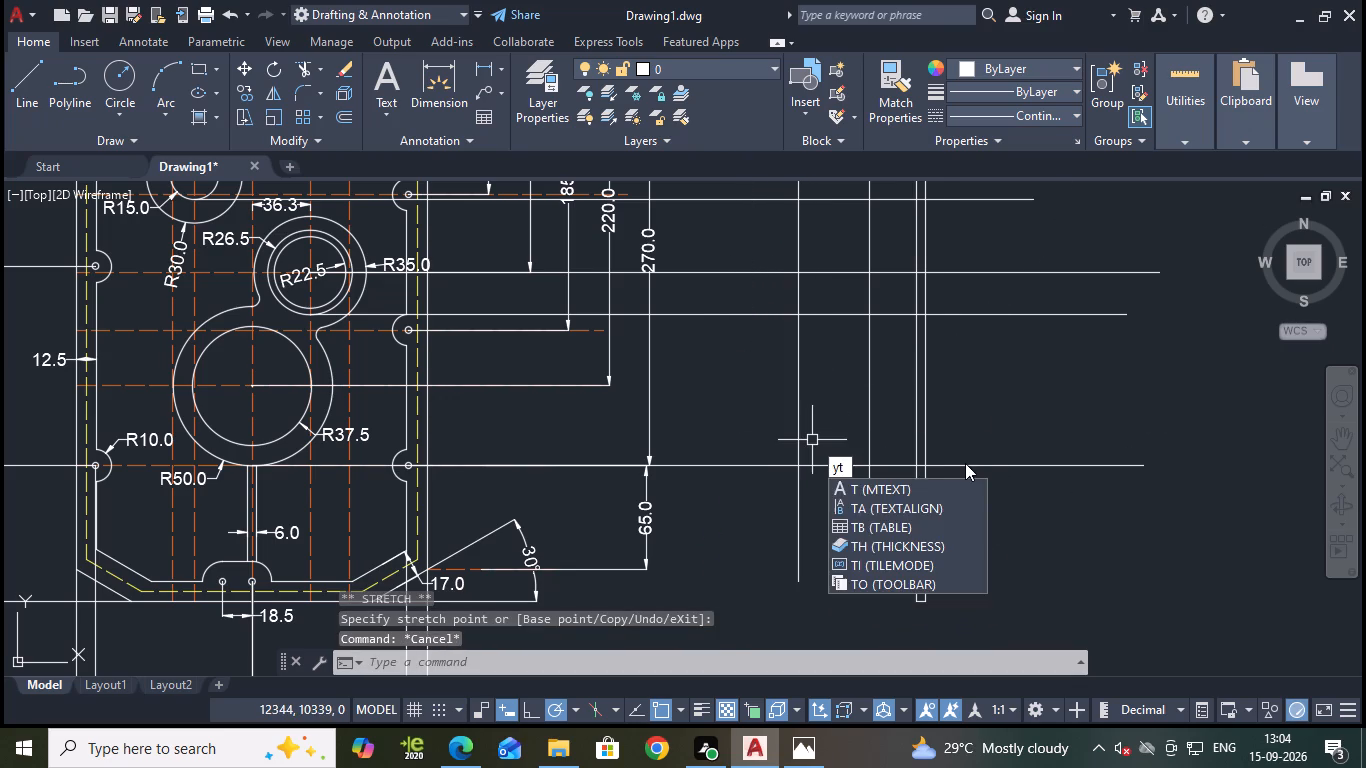
key(BackSpace)
key(BackSpace)
text(tr)
key(Return)
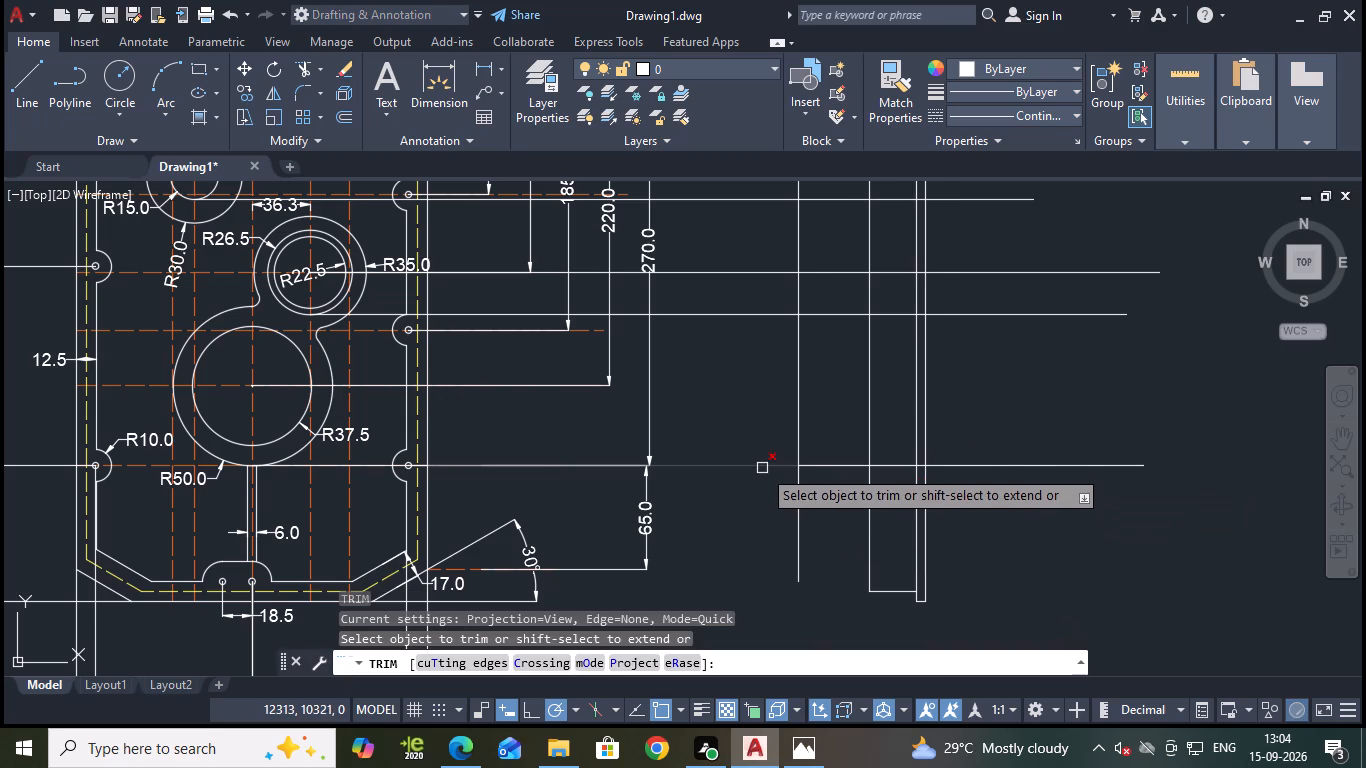
middle_drag(843, 269, 865, 349)
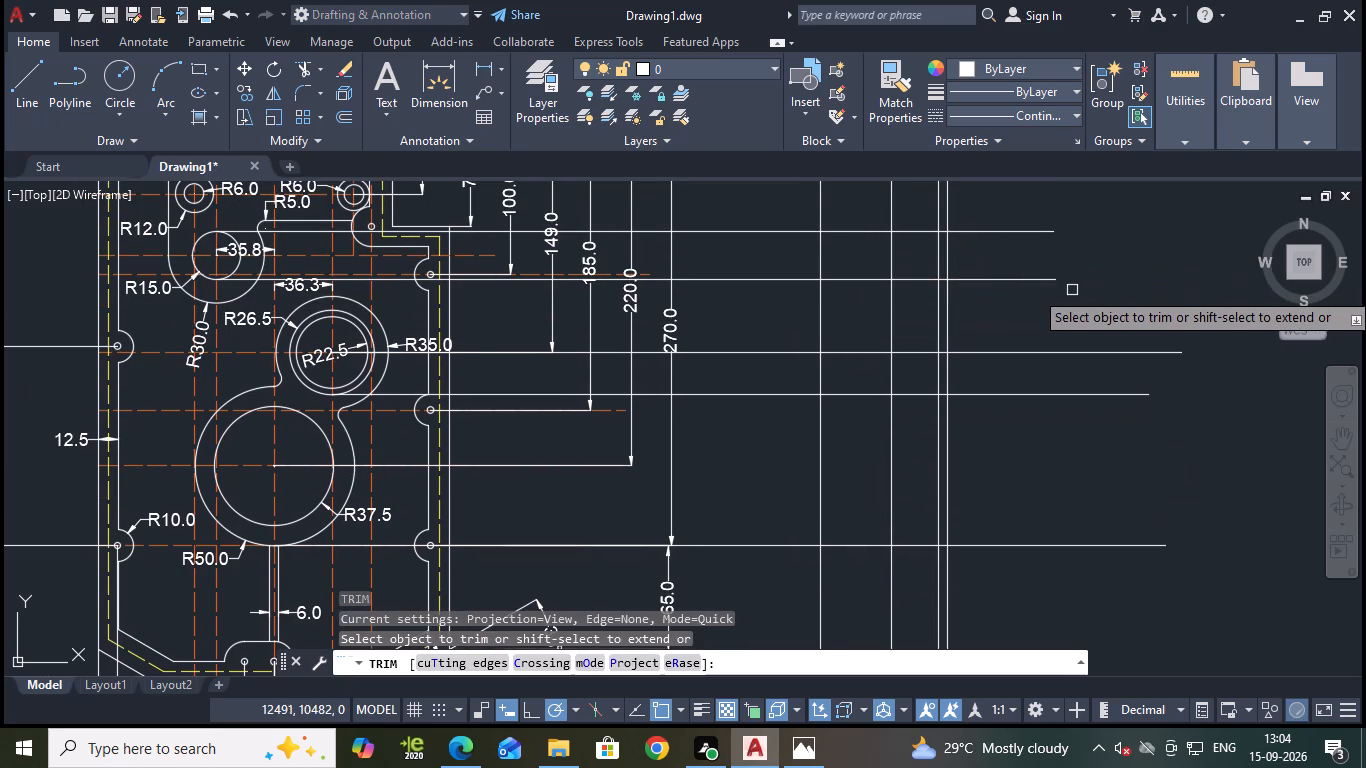
scroll(1076, 290, down, 2)
middle_drag(1103, 280, 1048, 304)
scroll(1045, 299, up, 1)
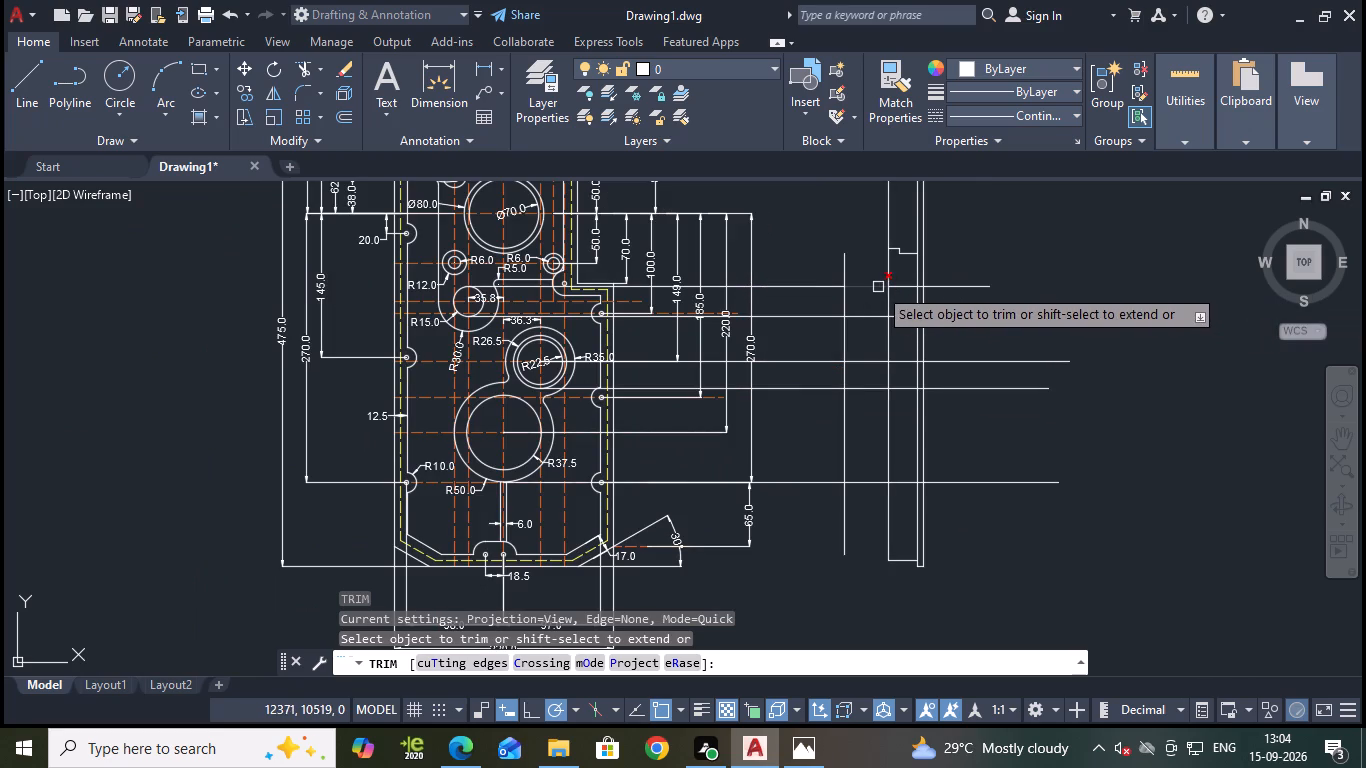
drag(860, 265, 864, 505)
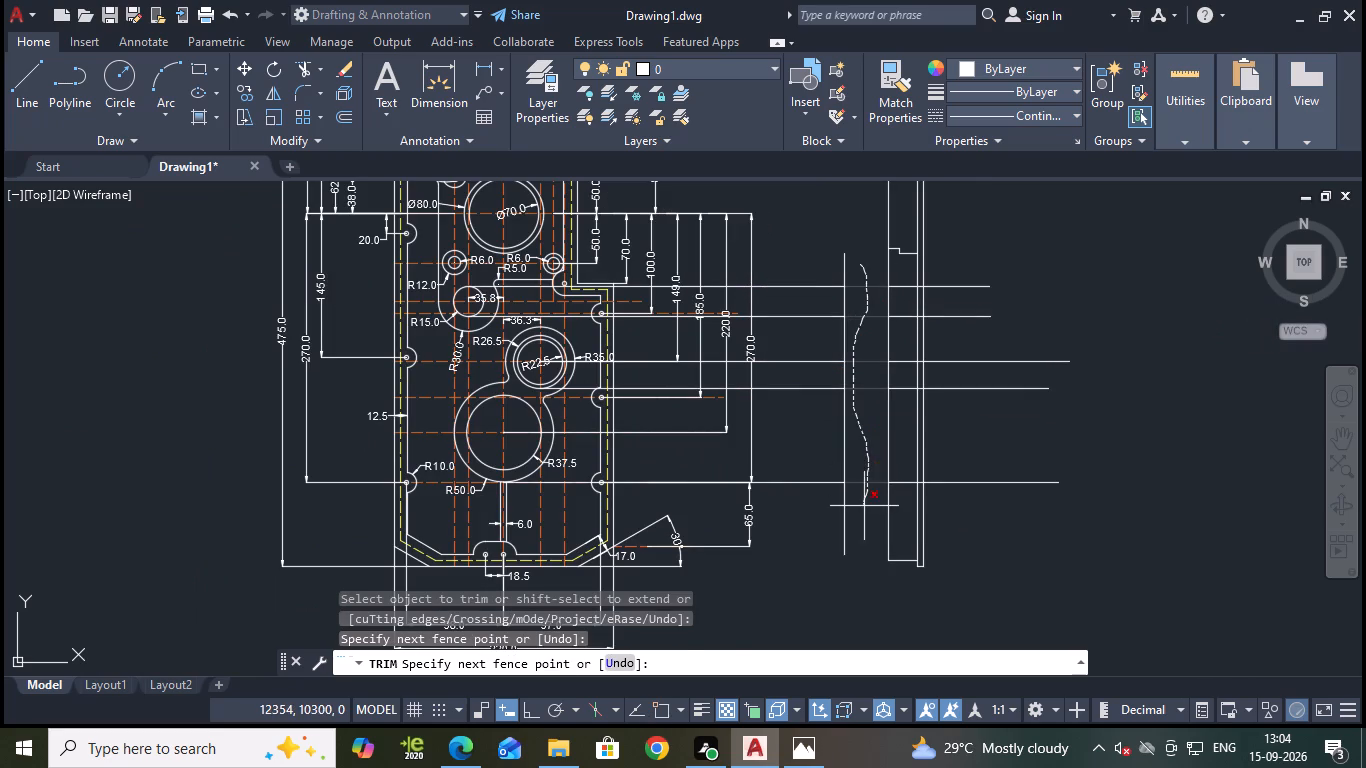
drag(864, 505, 863, 505)
key(Escape)
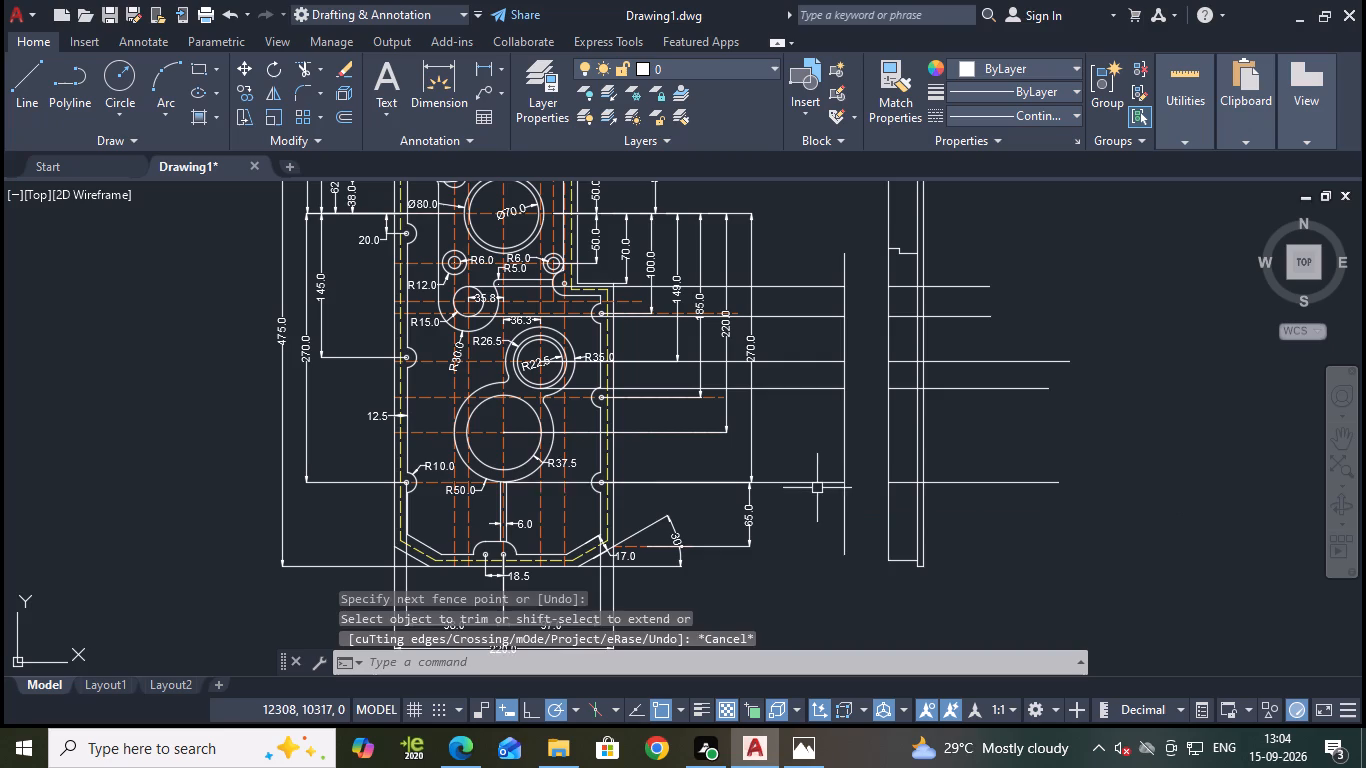
Erase the five leftover projection line pieces between the front view's circles and the vertical cutting line.
click(805, 482)
click(817, 389)
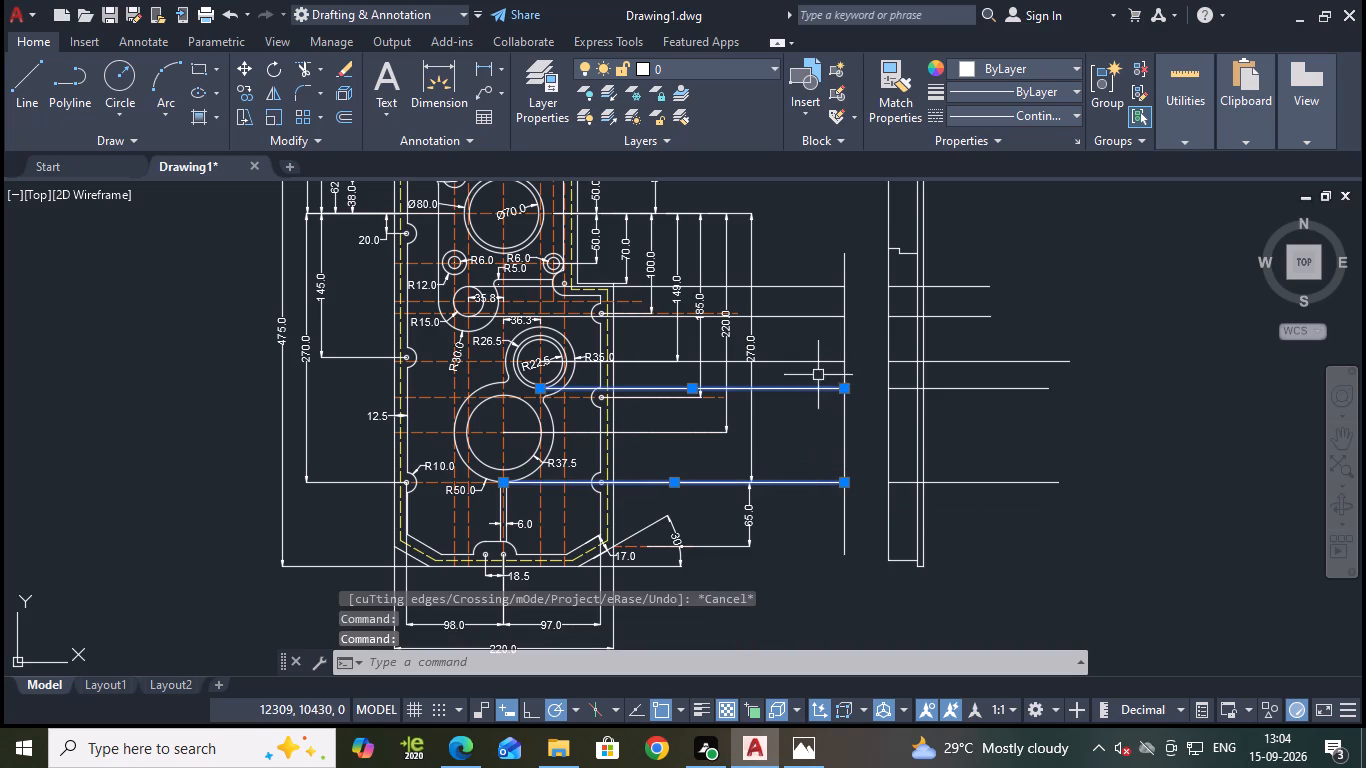
click(820, 363)
click(794, 316)
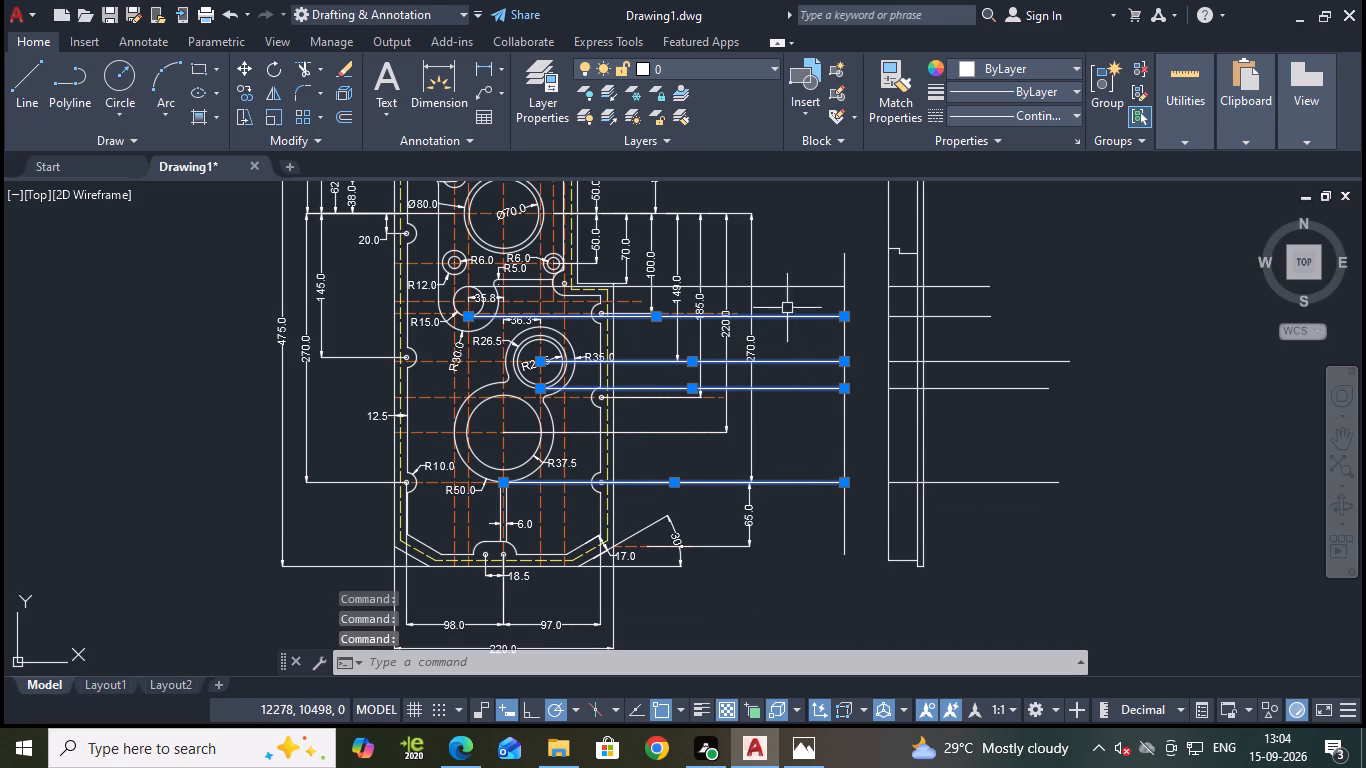
click(778, 290)
key(e)
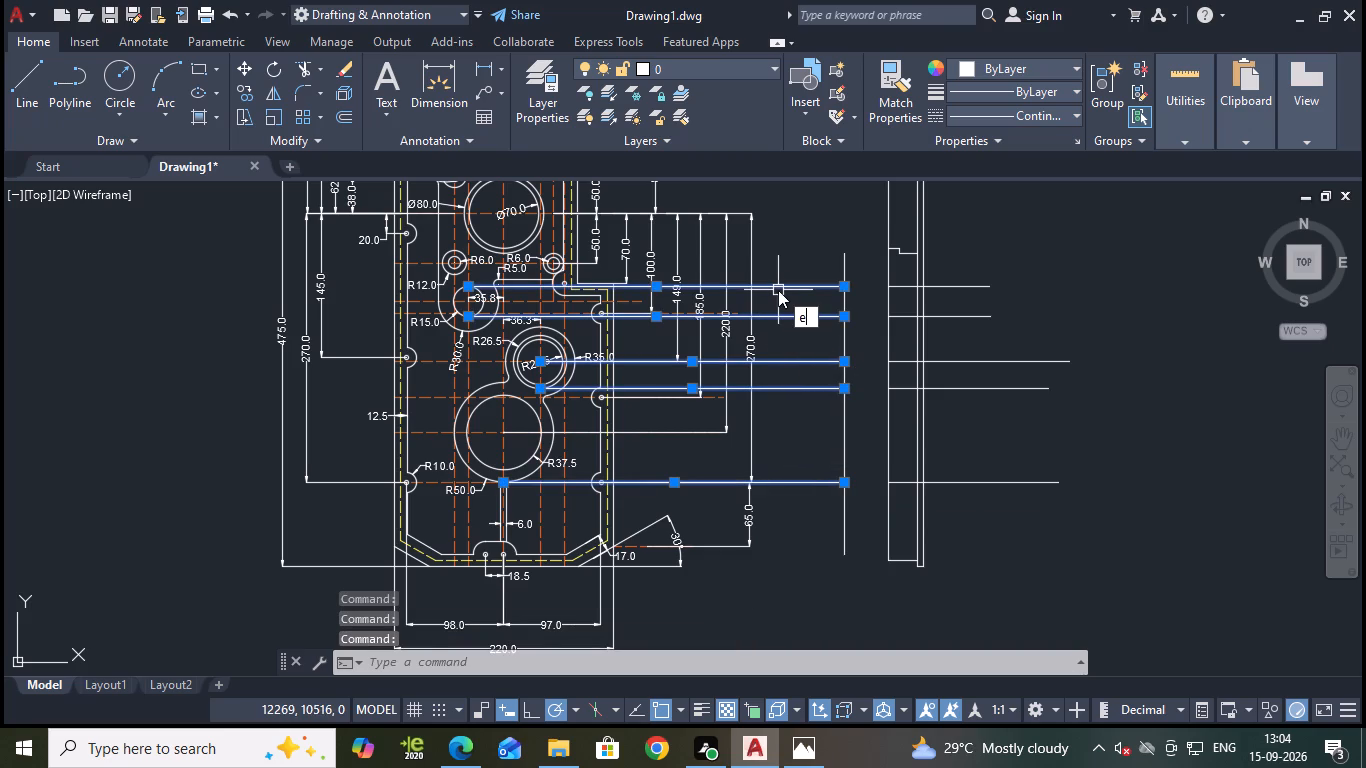
key(Return)
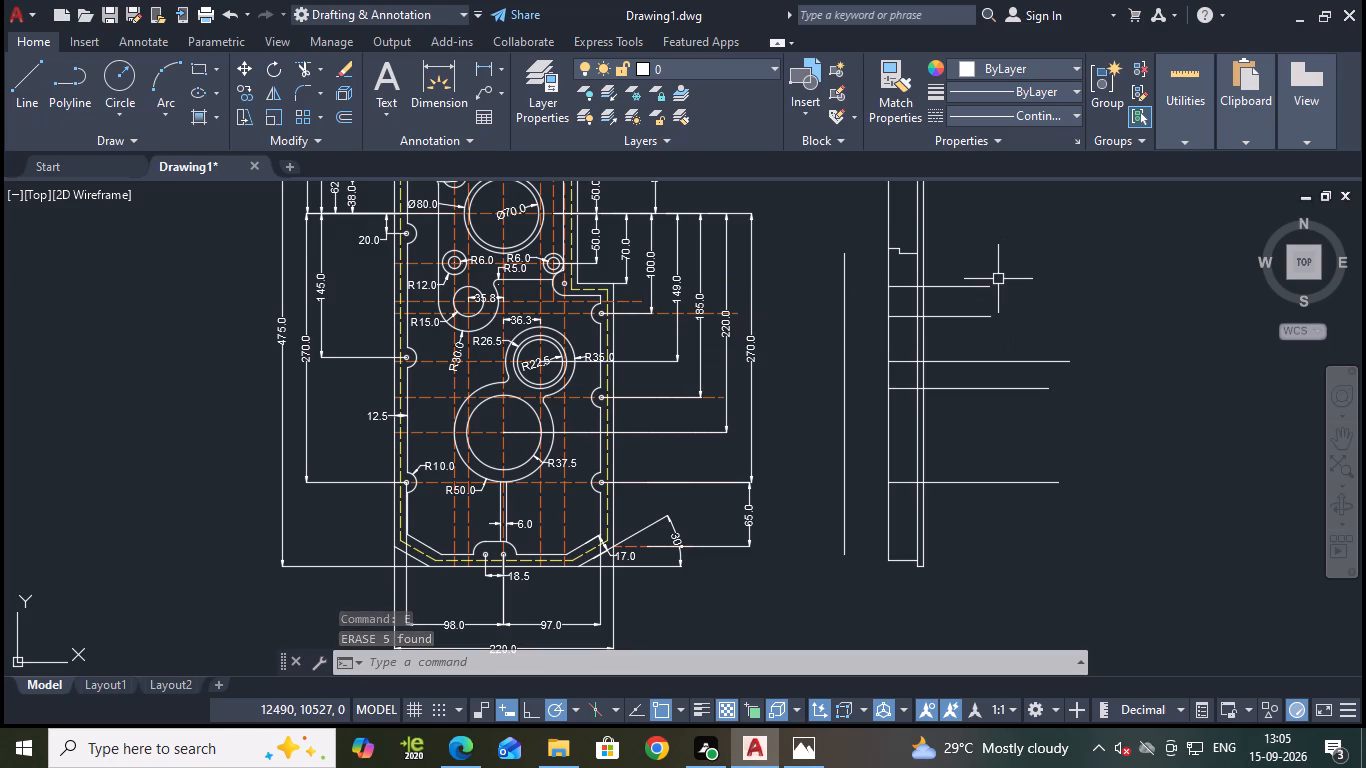
Trim the upper two of the five projection lines back to the side view's inner flange line.
middle_drag(1005, 263, 1045, 349)
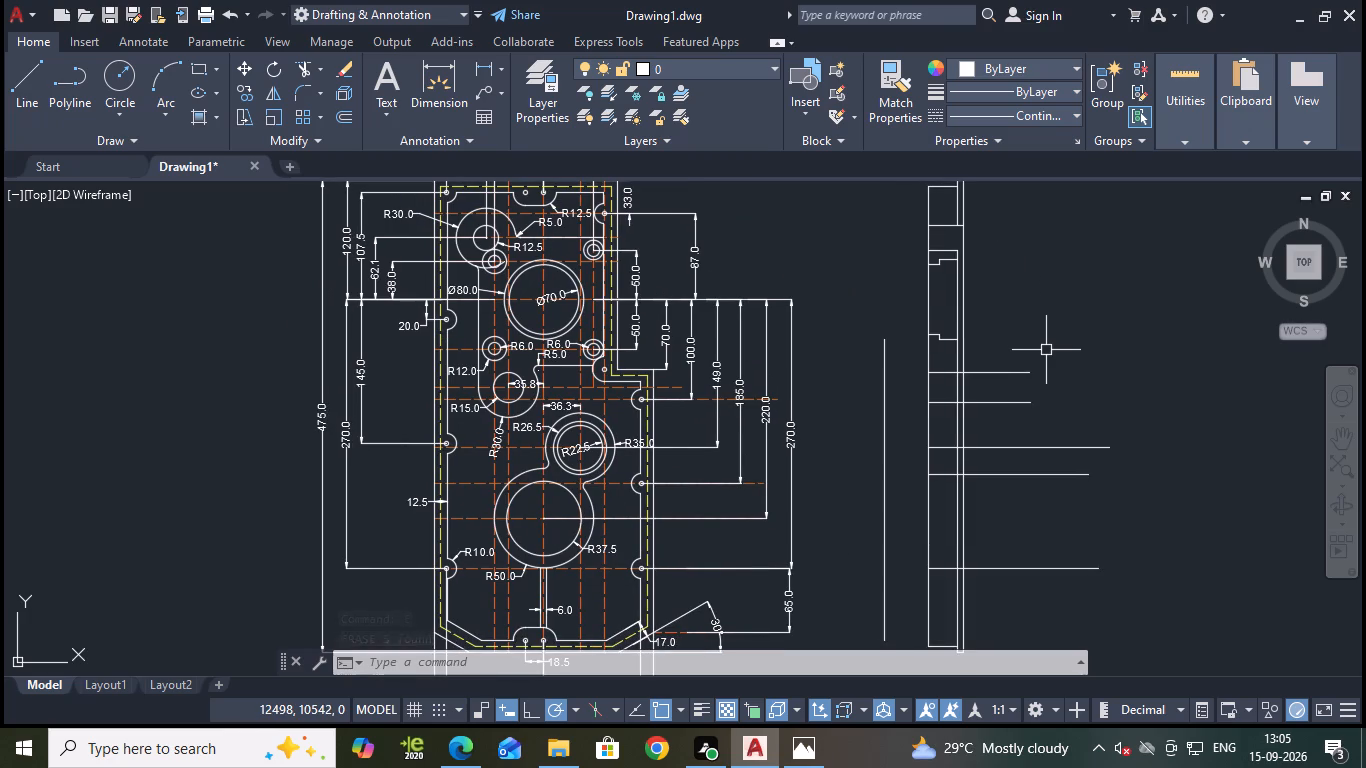
scroll(1039, 379, up, 1)
key(Escape)
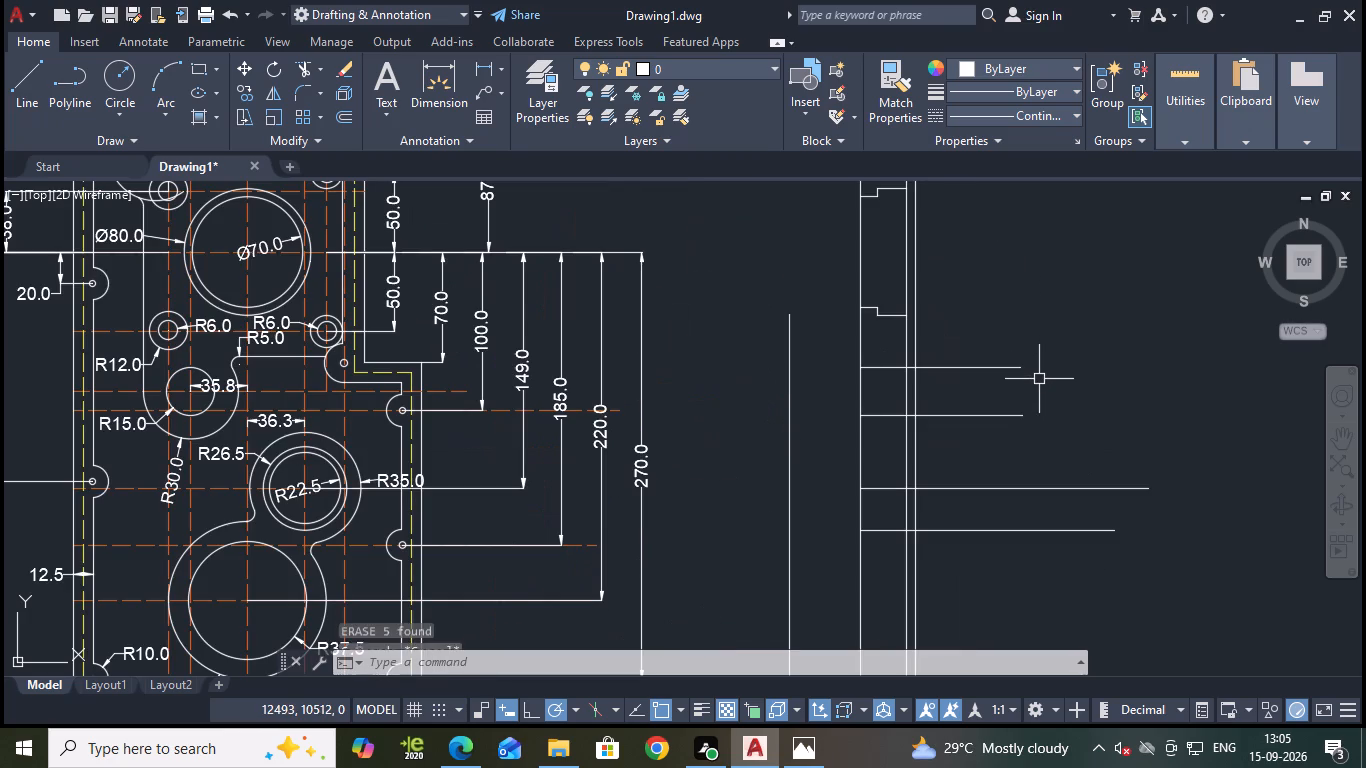
text(tr)
key(Return)
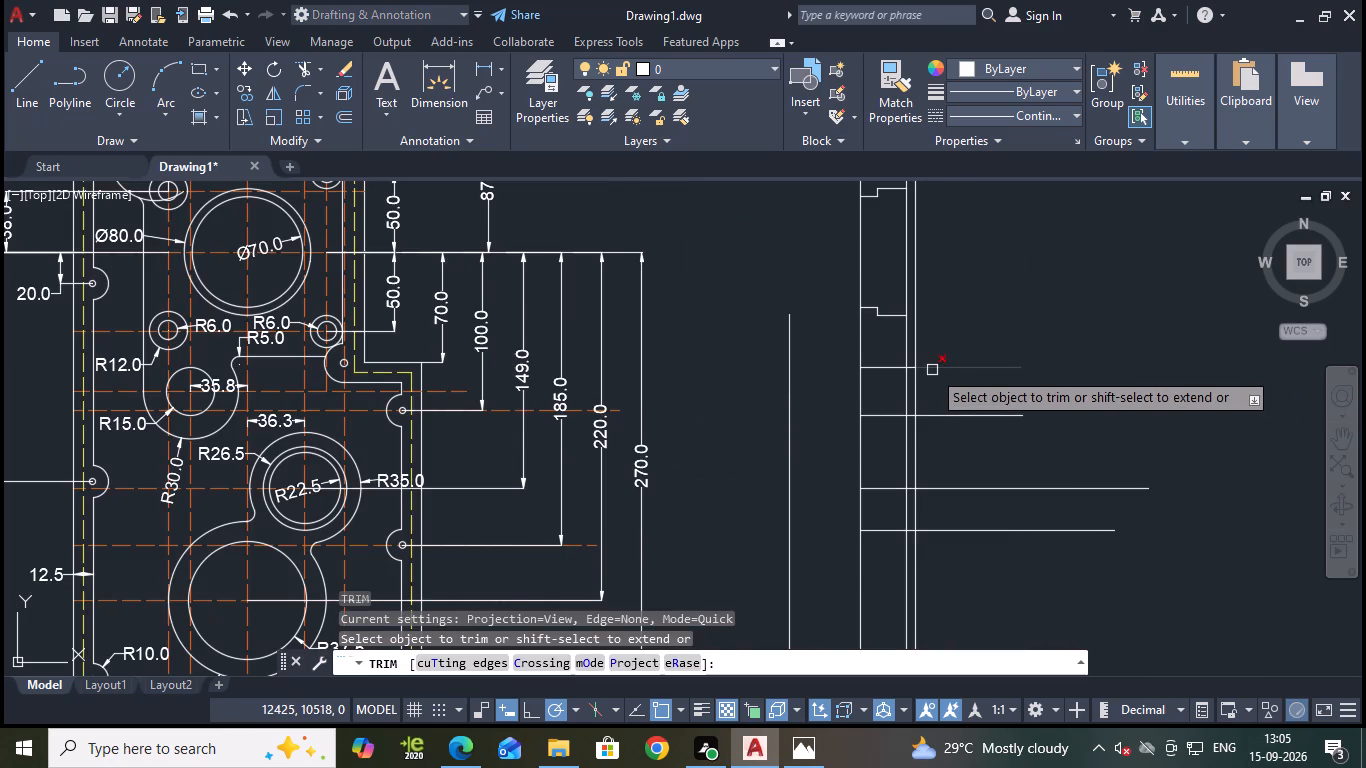
click(932, 370)
scroll(931, 374, up, 2)
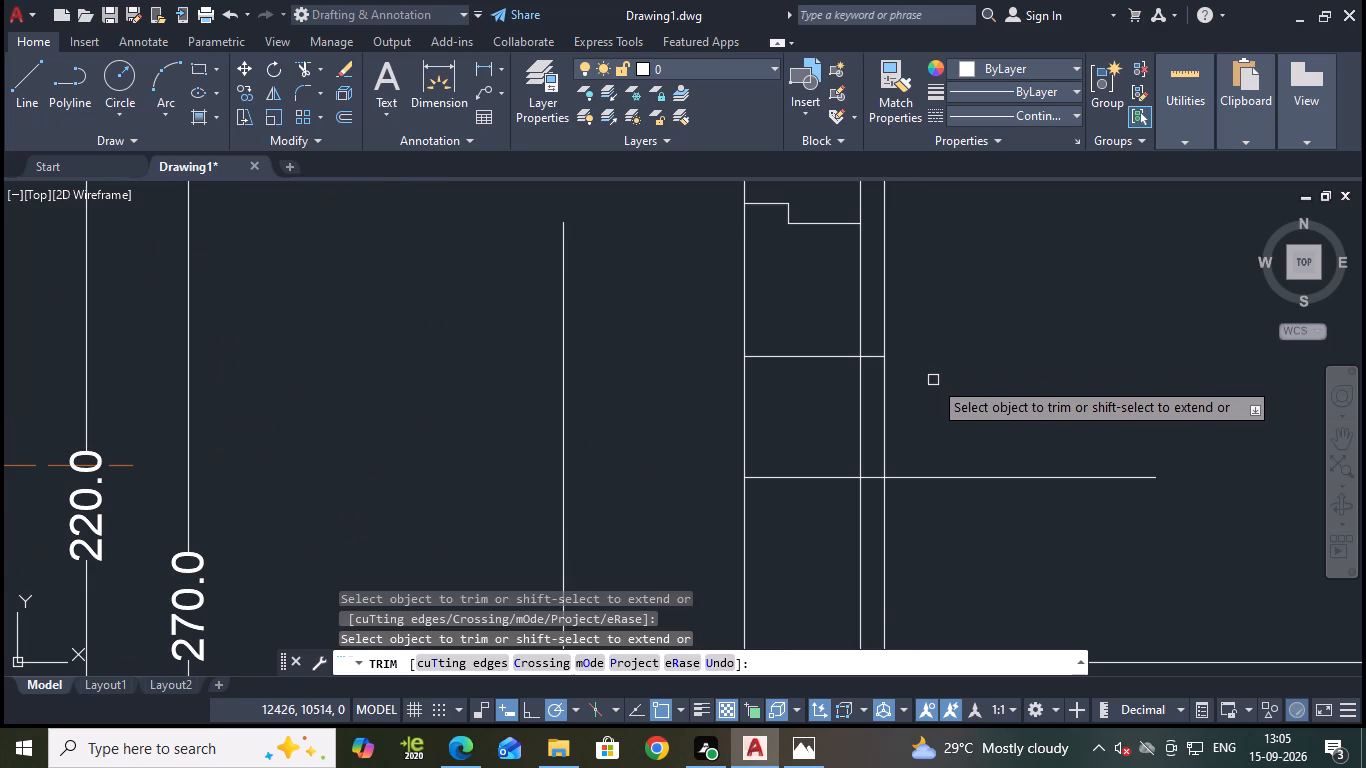
click(872, 359)
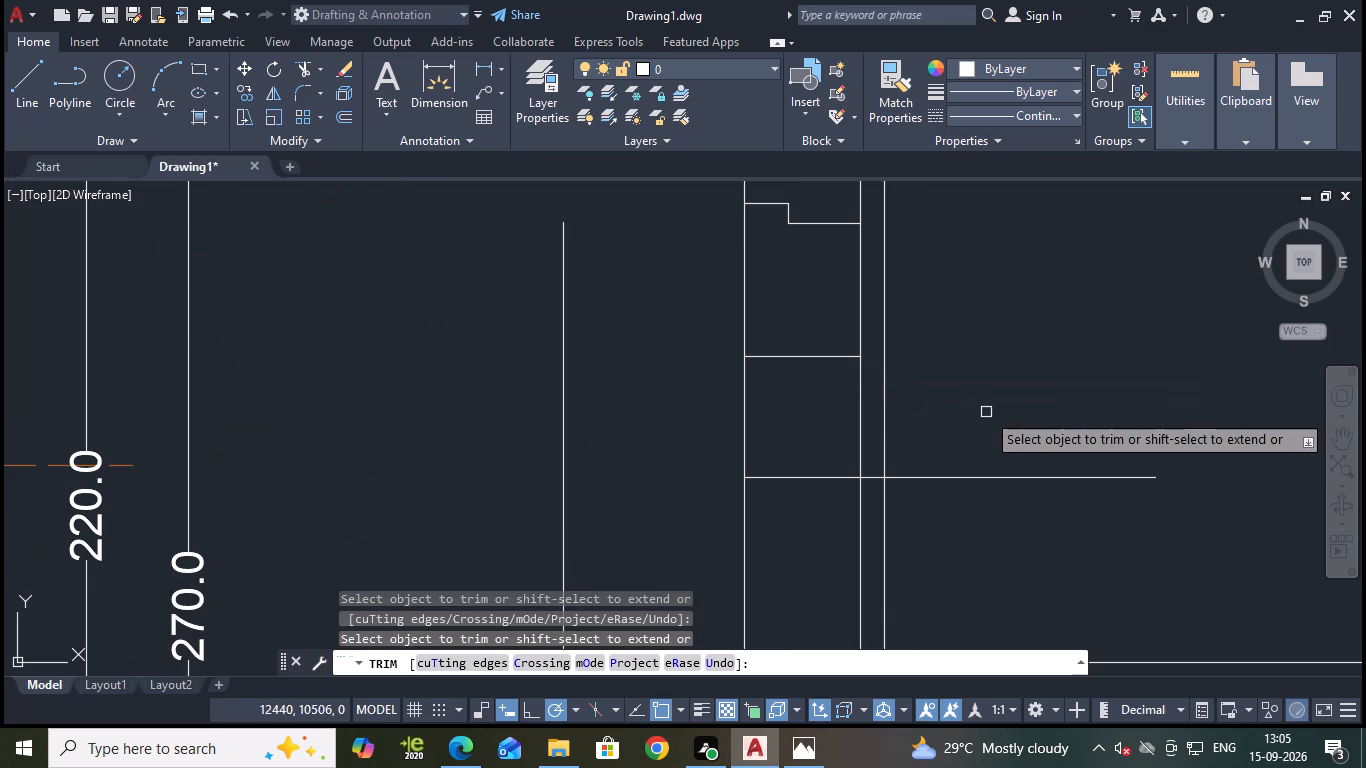
click(956, 474)
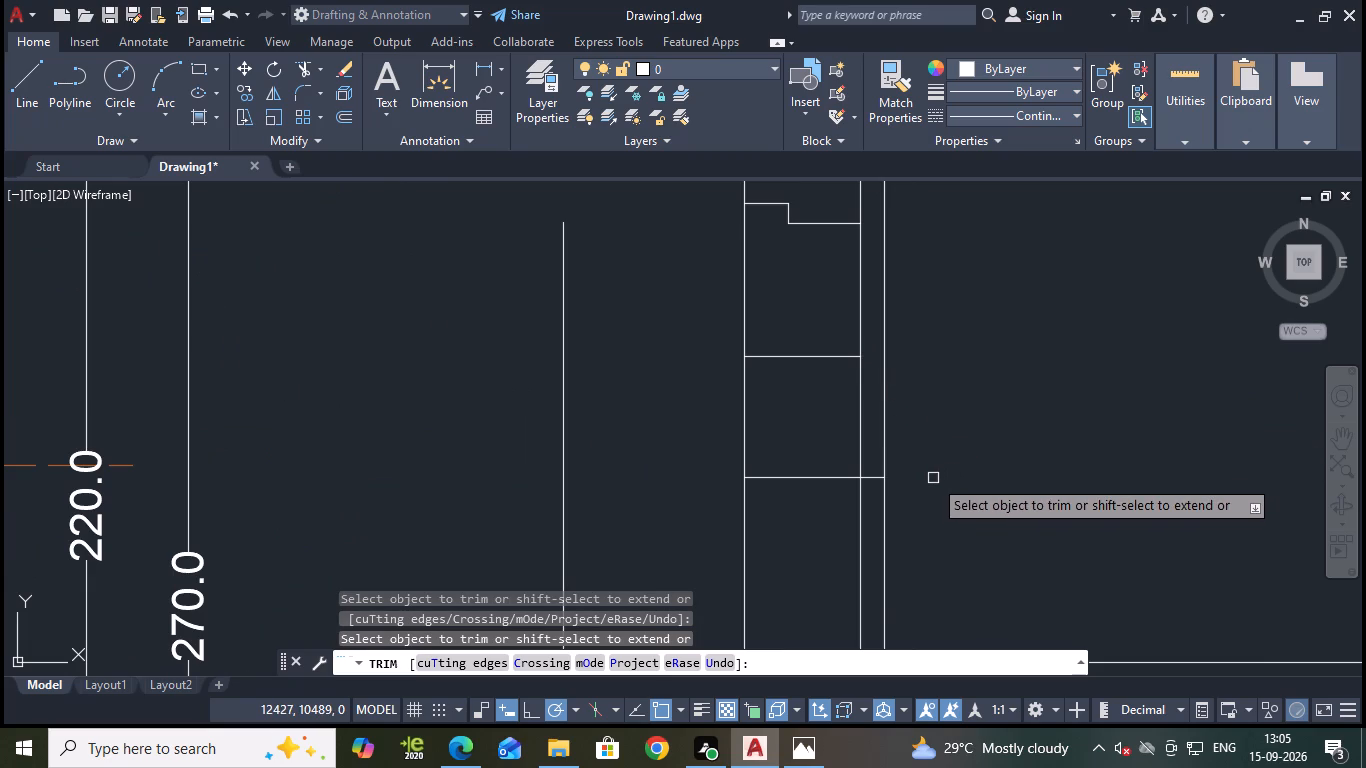
click(867, 480)
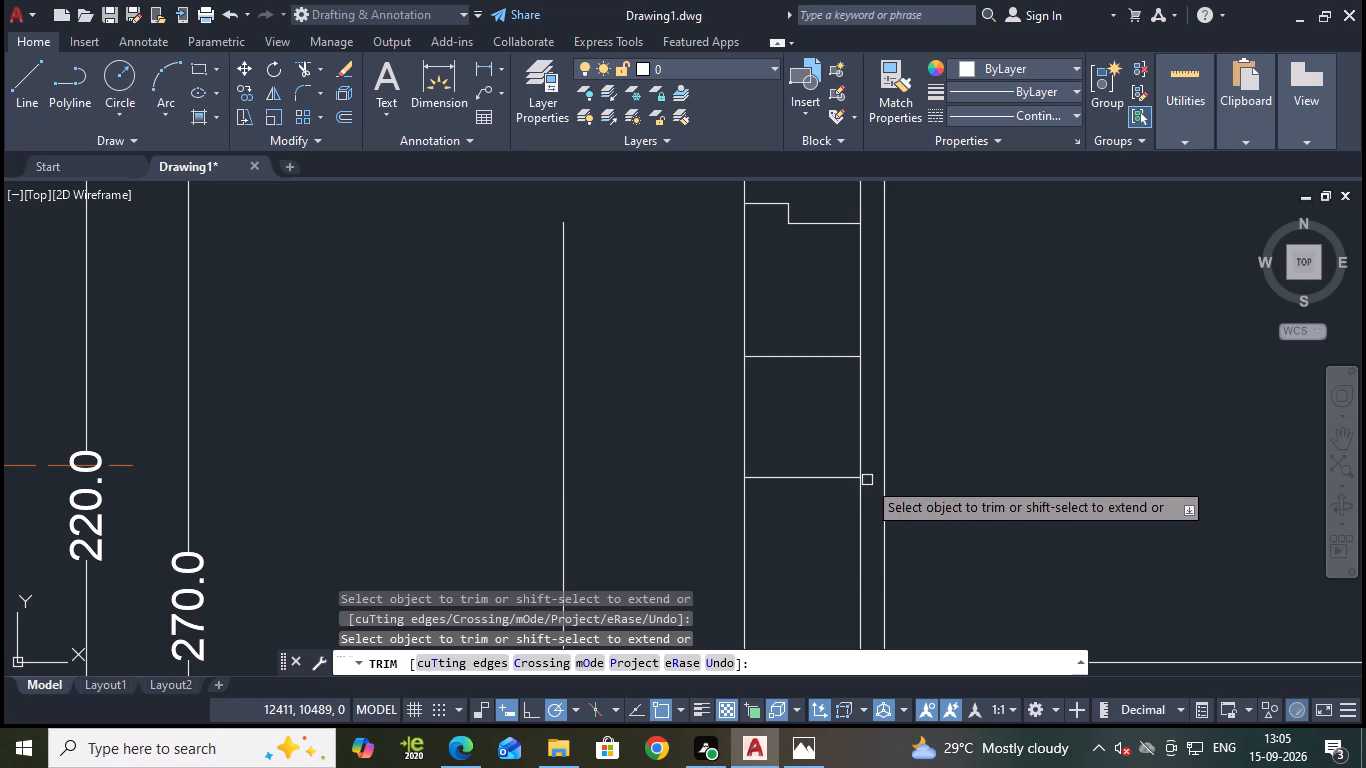
scroll(933, 473, down, 1)
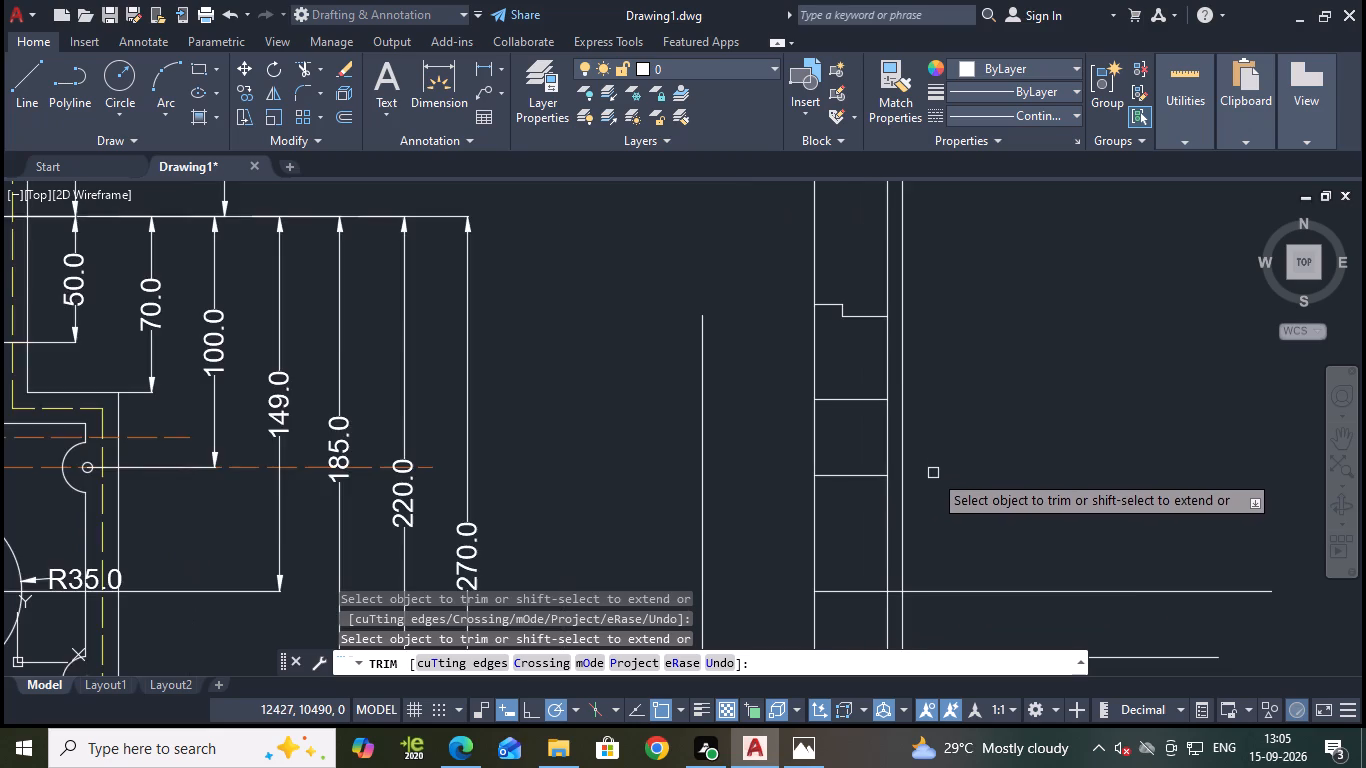
Trim the two projection lines from the R26.5/R35 boss area back to the side view's inner flange line.
scroll(989, 514, down, 1)
middle_drag(989, 514, 955, 373)
click(921, 419)
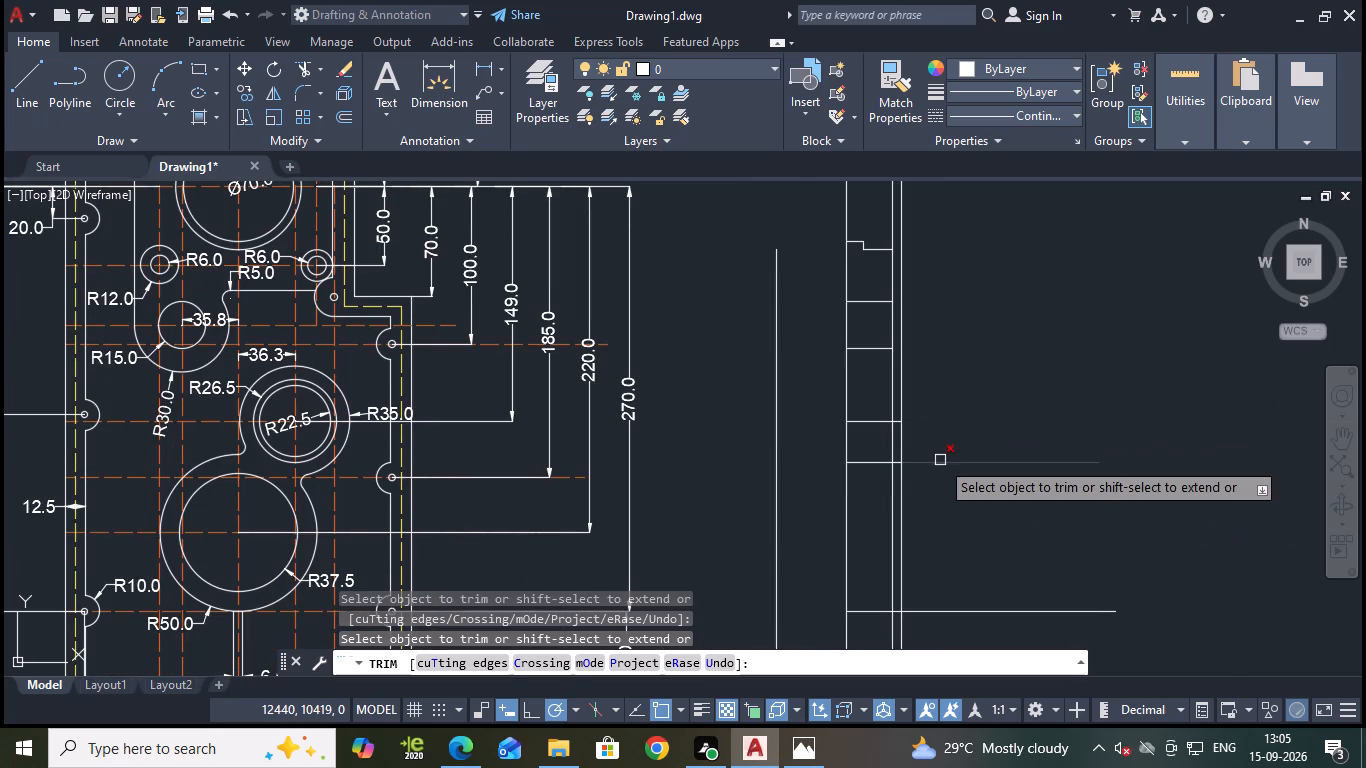
click(940, 460)
scroll(913, 441, up, 2)
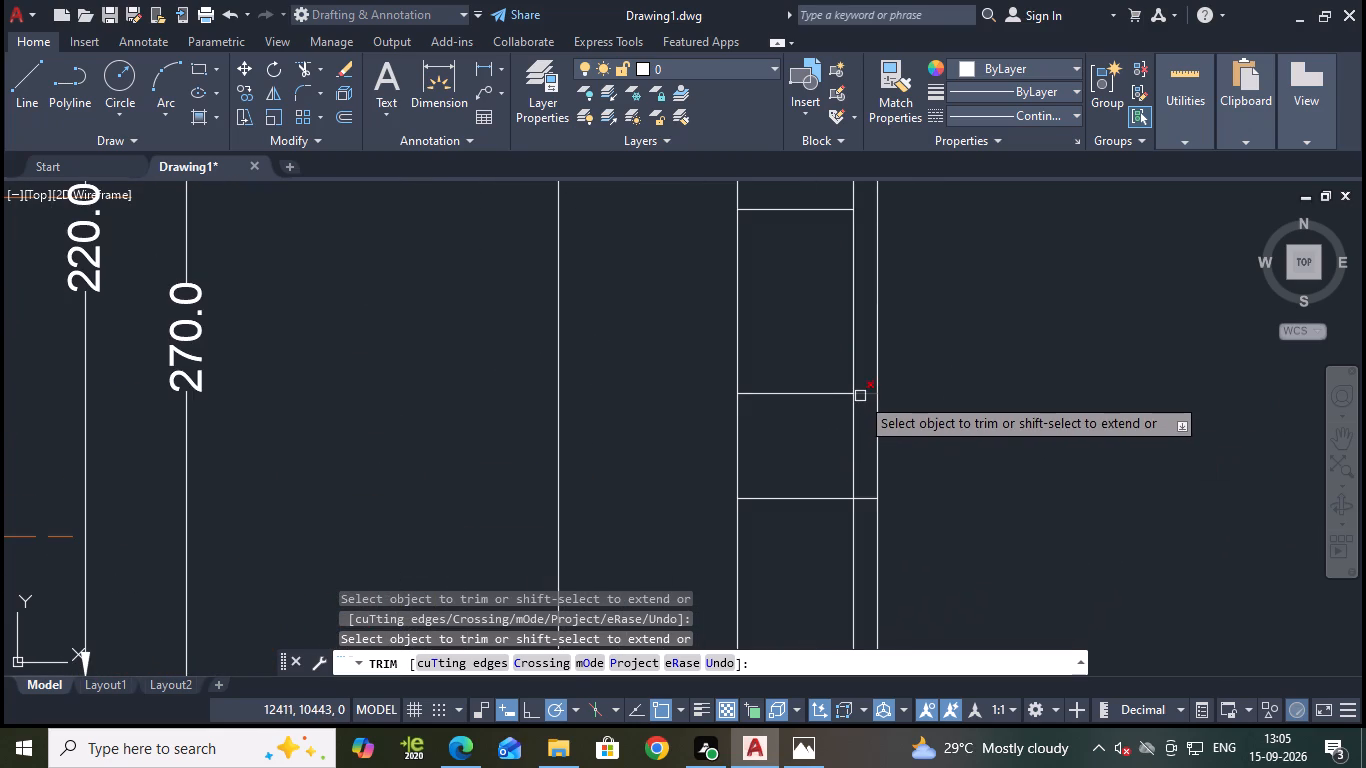
click(860, 396)
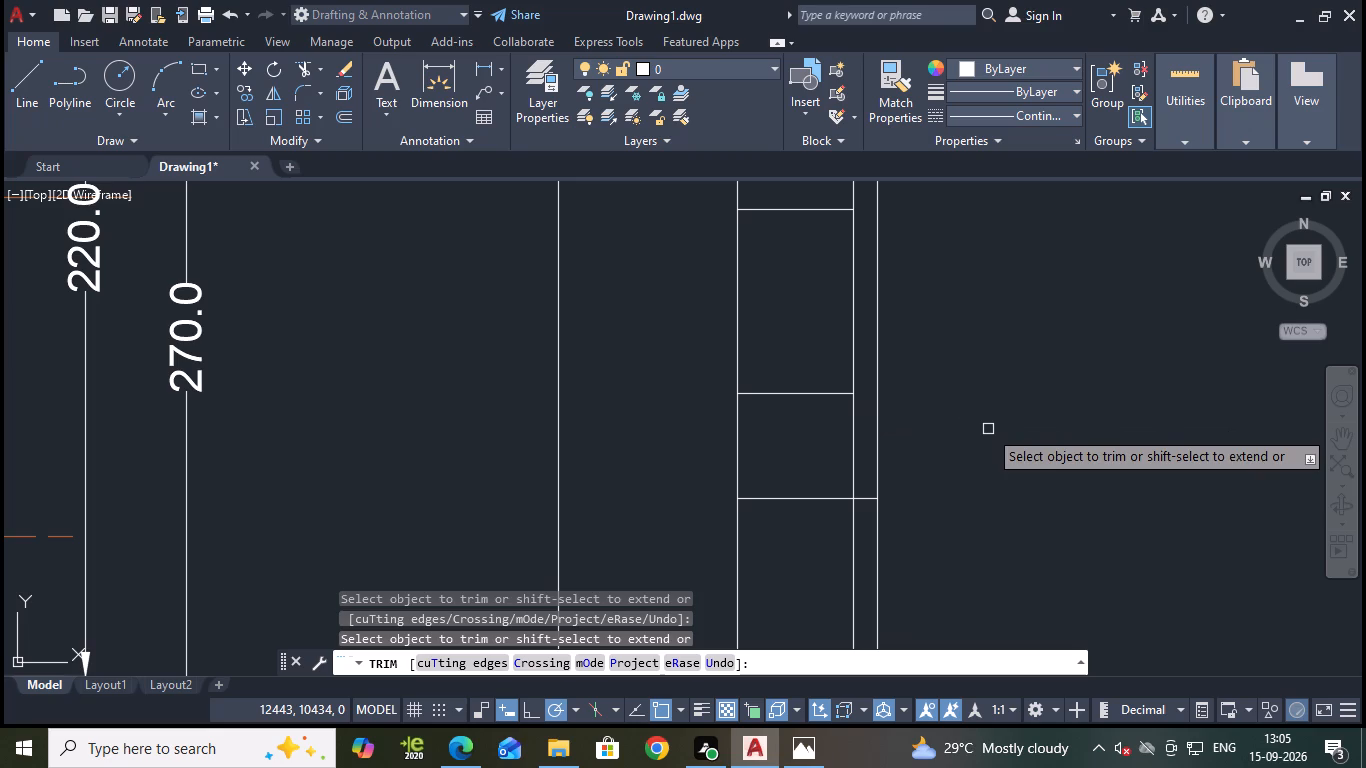
middle_drag(1018, 466, 1049, 449)
scroll(880, 509, up, 1)
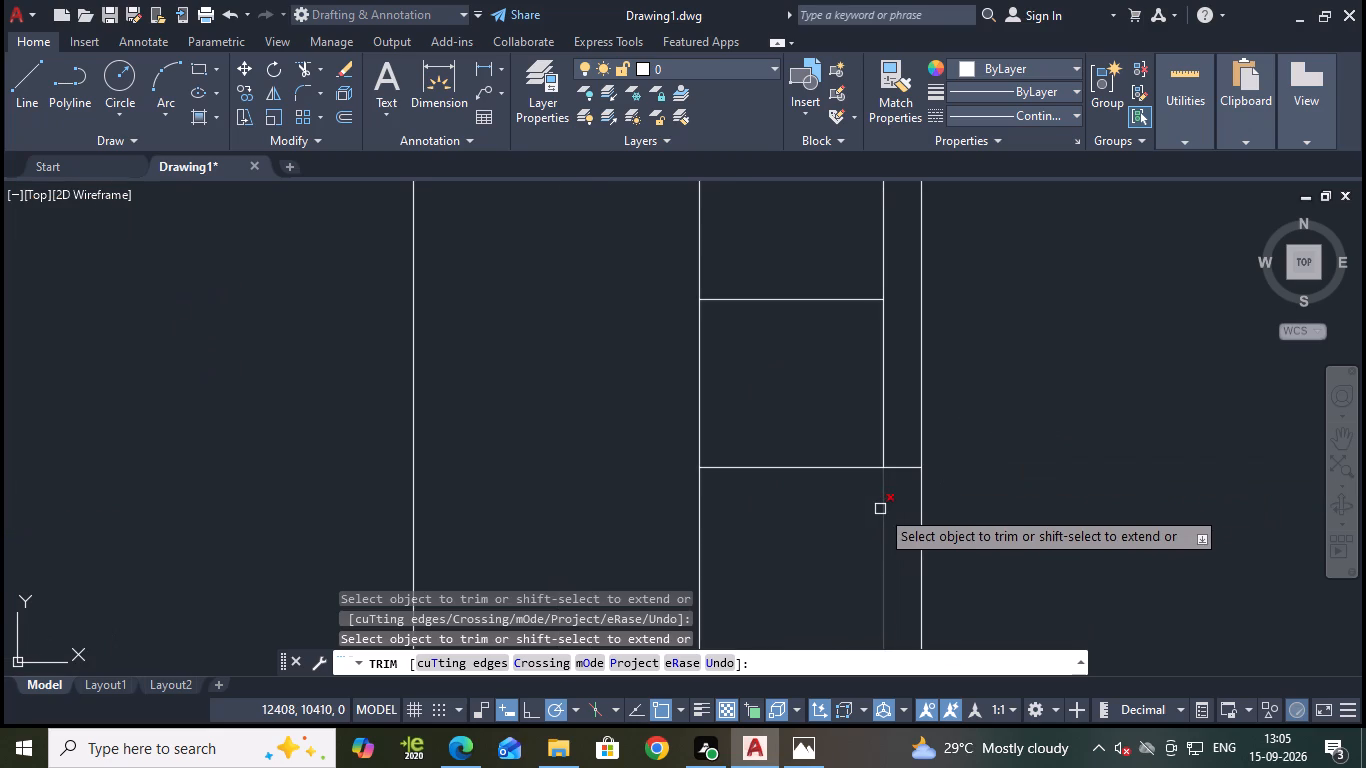
click(905, 470)
scroll(1012, 469, down, 1)
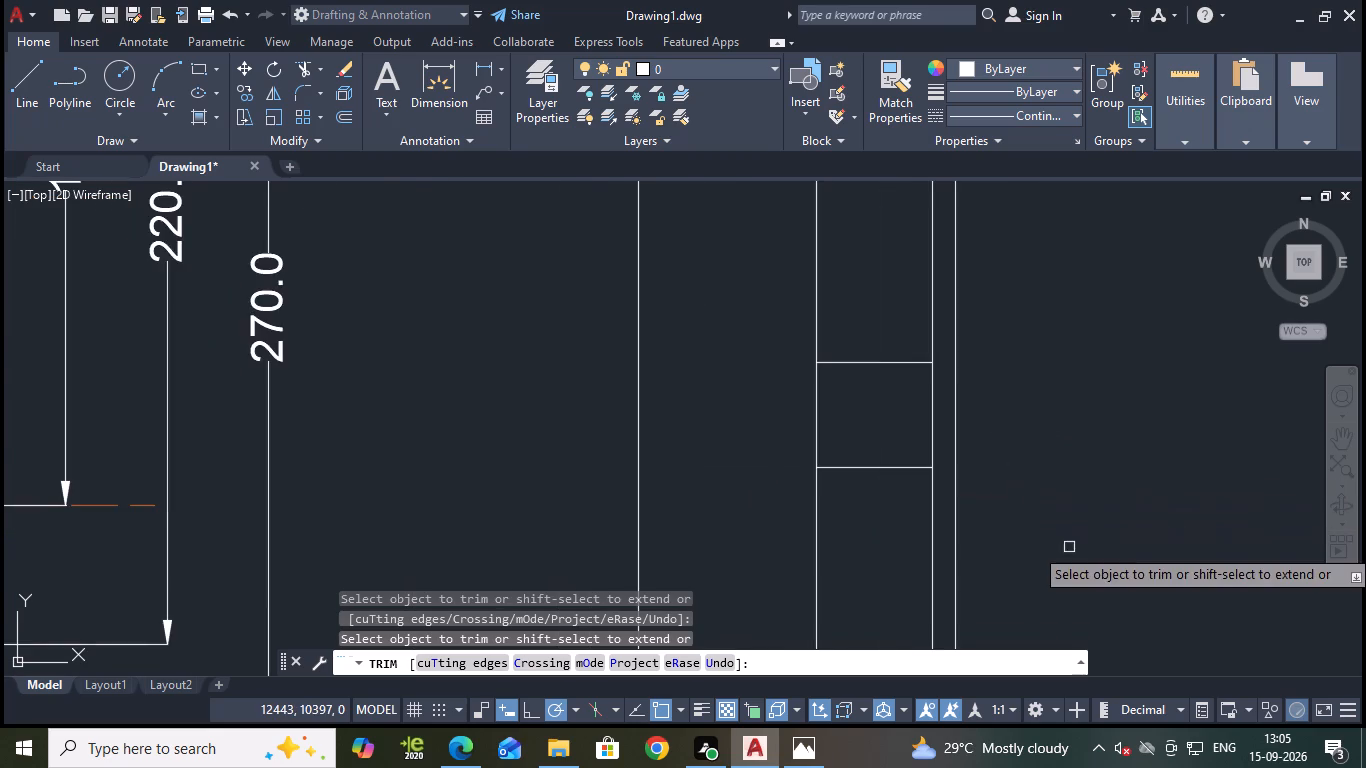
Trim the lowest projection line, from the bottom of the R50 arc, back to the side view's inner flange line.
scroll(1069, 547, down, 2)
middle_drag(1086, 540, 969, 364)
click(942, 489)
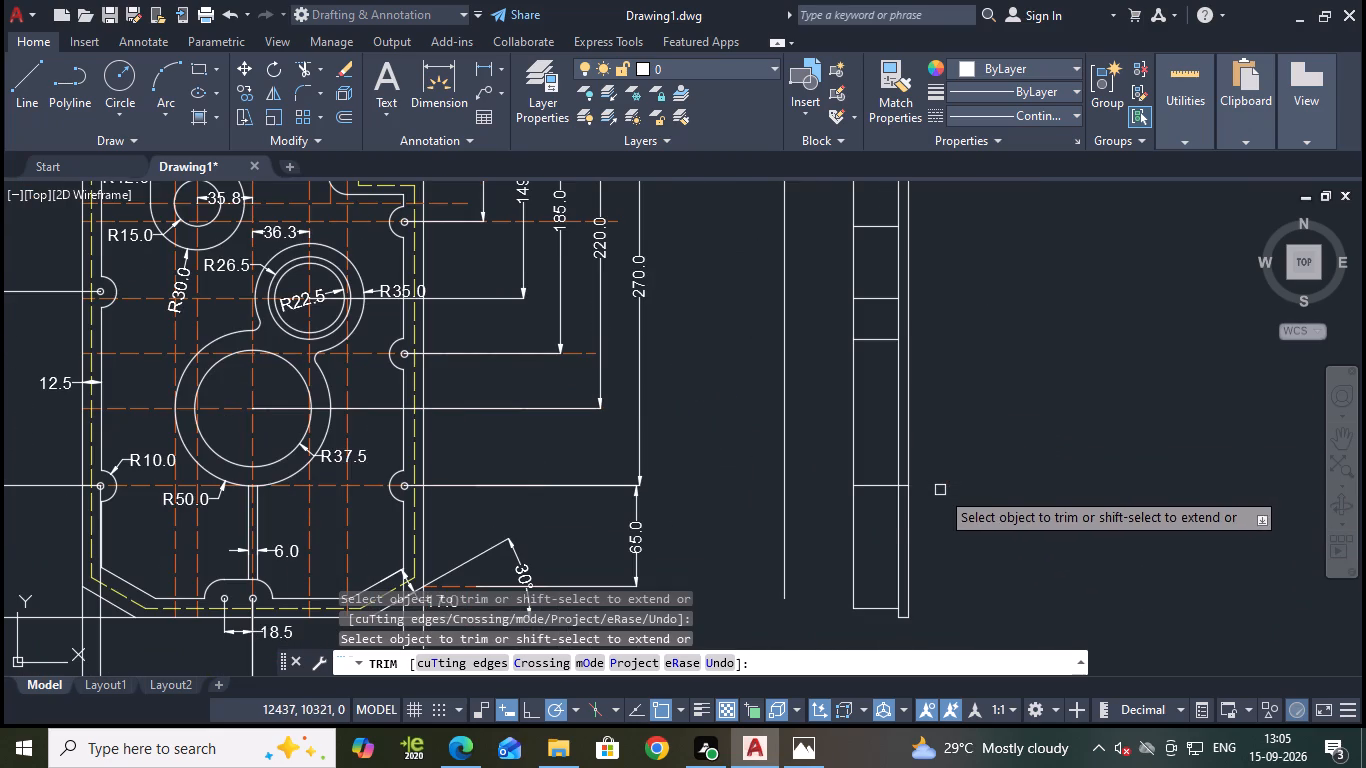
scroll(883, 490, up, 2)
click(924, 488)
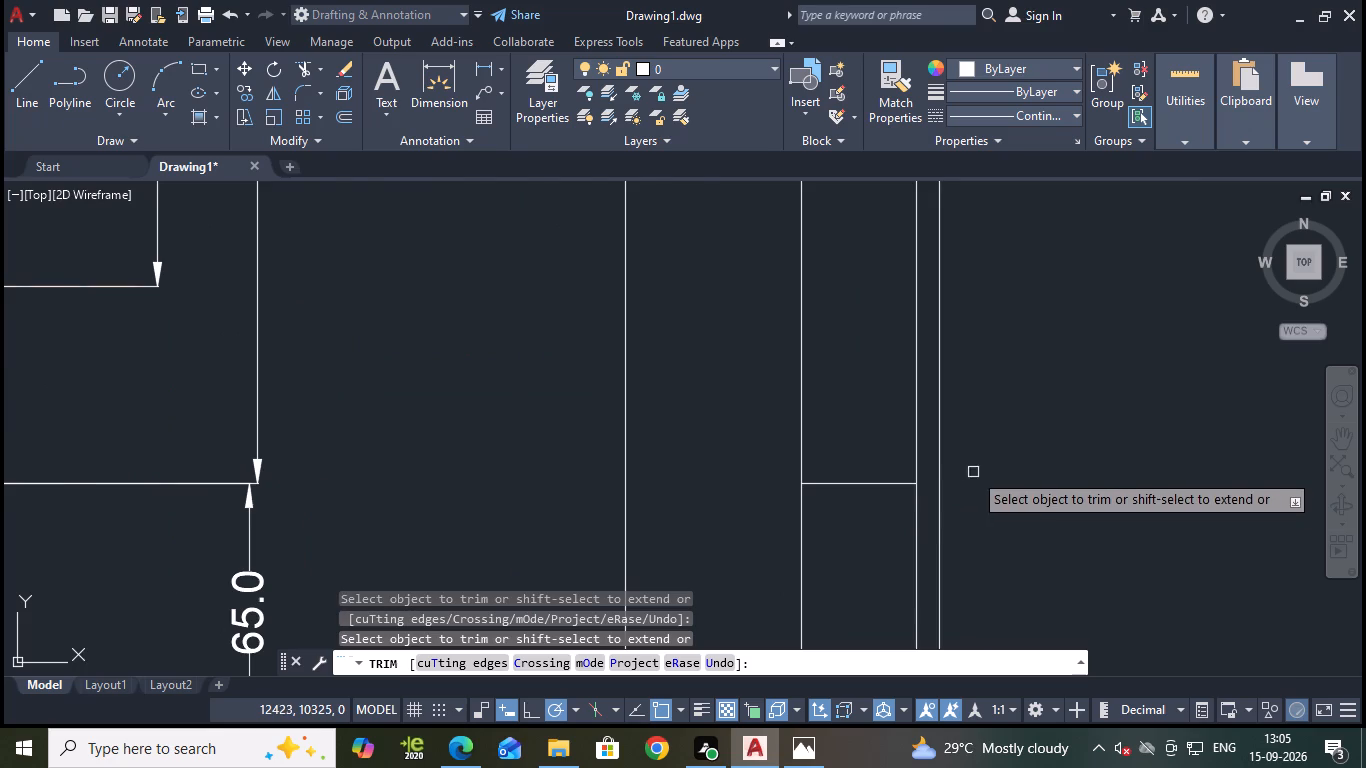
scroll(973, 472, down, 3)
middle_drag(1056, 366, 1001, 455)
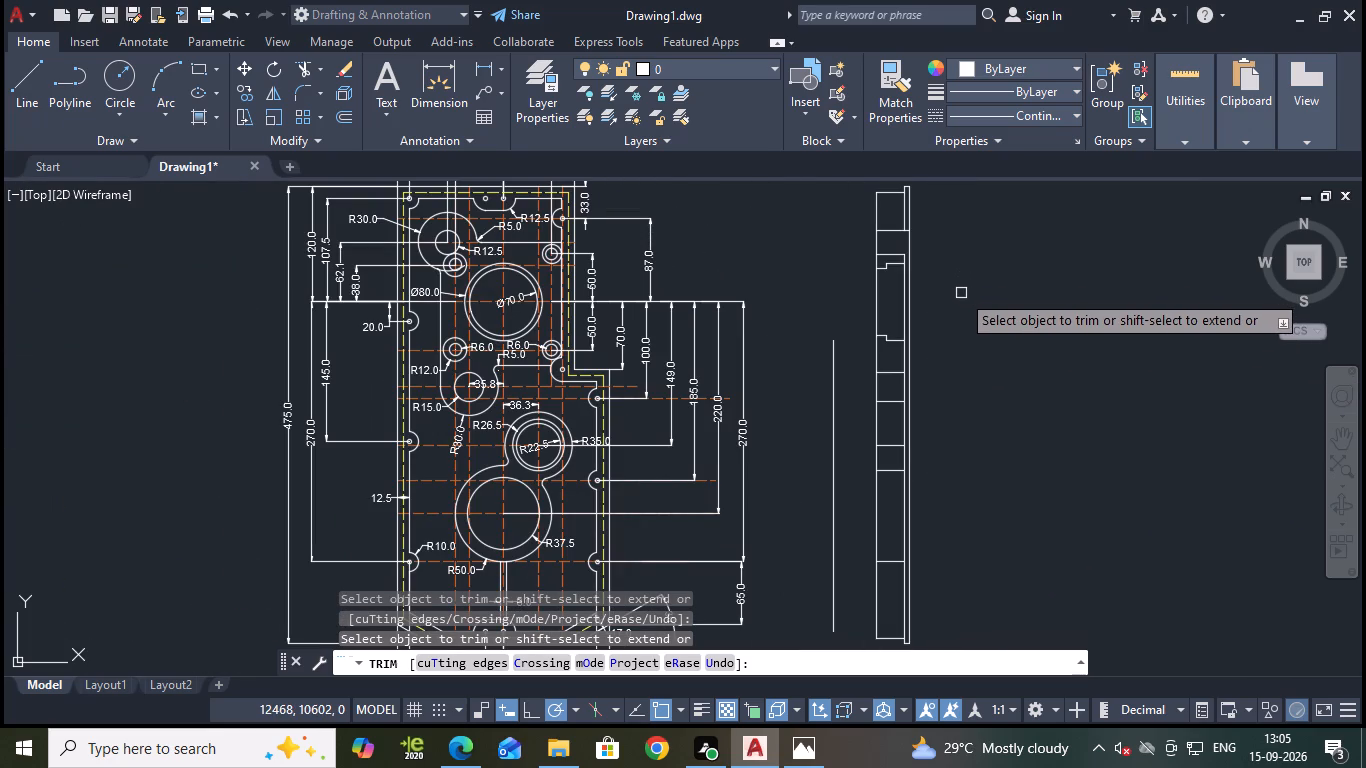
key(Escape)
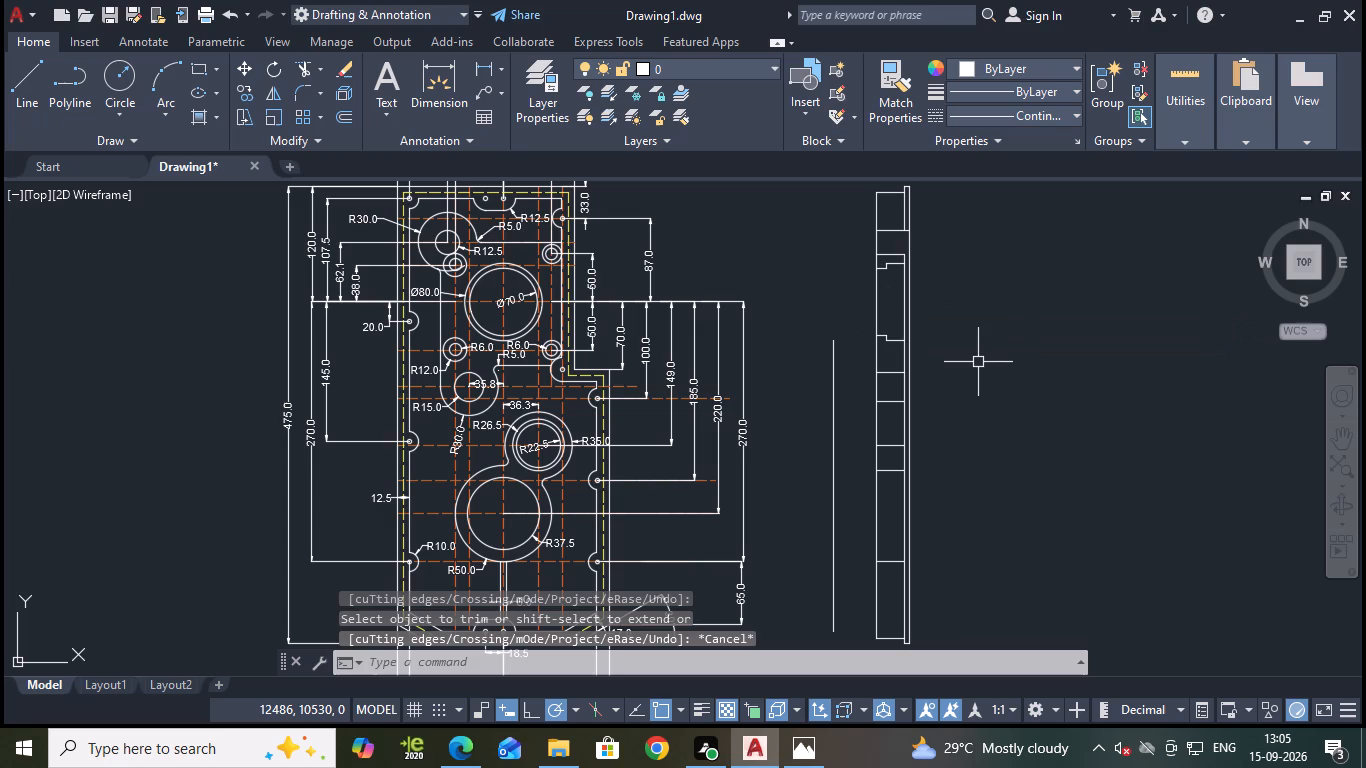
Draw a vertical line joining the lower and upper step corners of the Ø80/Ø70 bore in the side view.
key(l)
key(Return)
scroll(884, 338, up, 2)
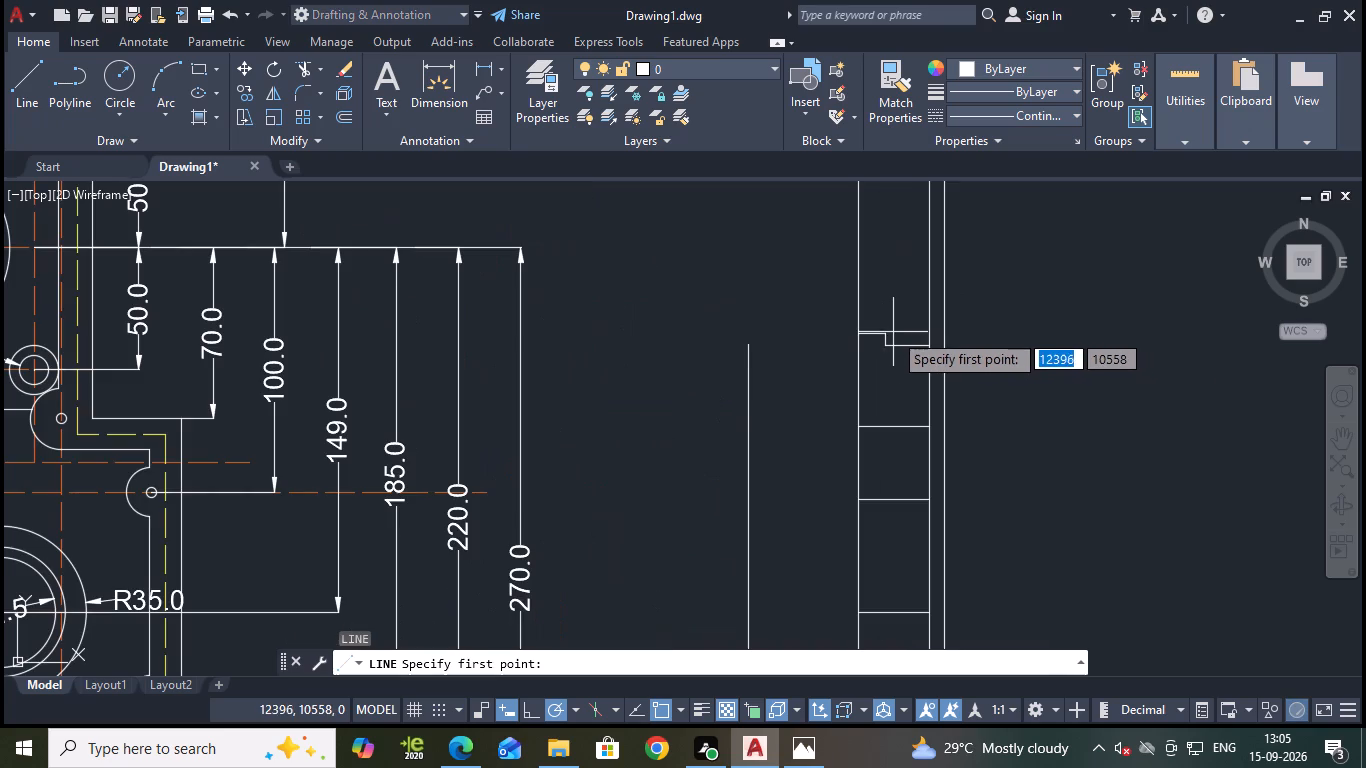
click(888, 332)
middle_drag(893, 267, 879, 455)
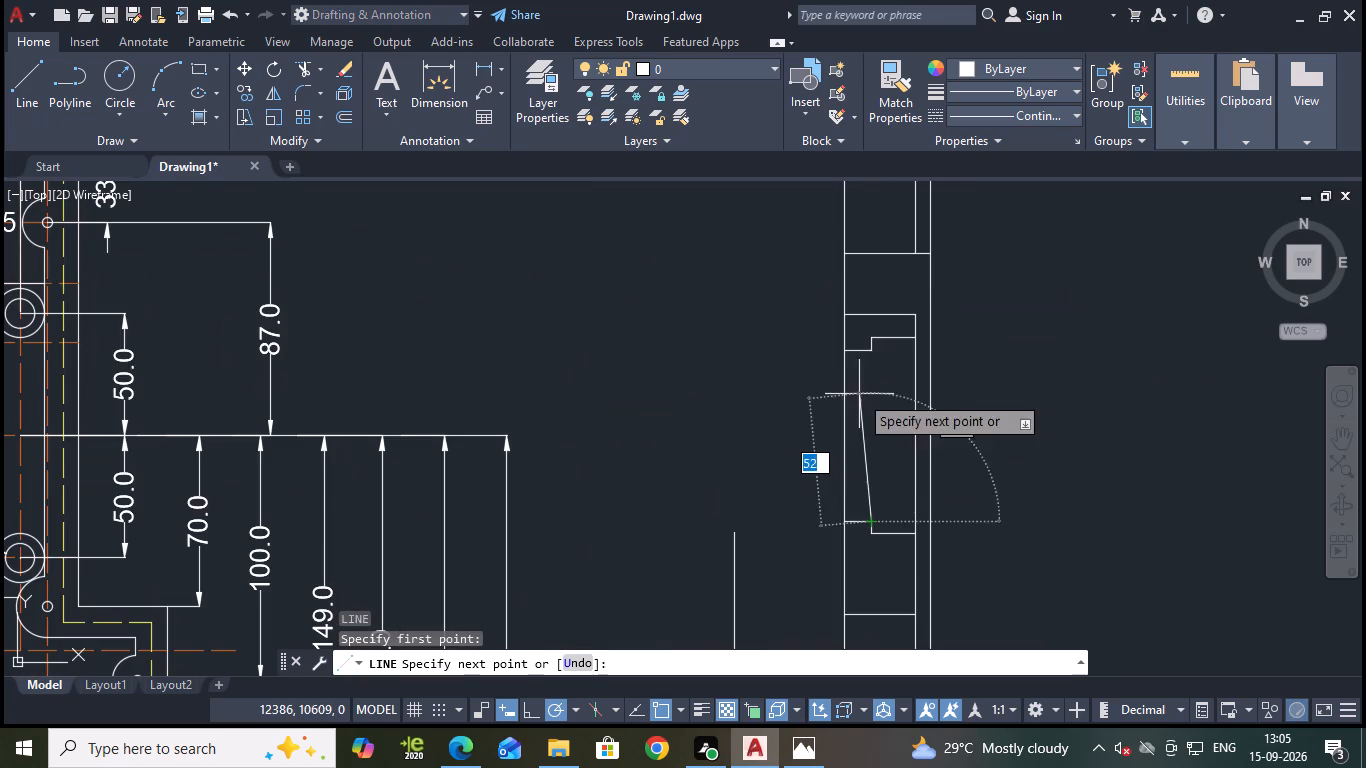
click(872, 349)
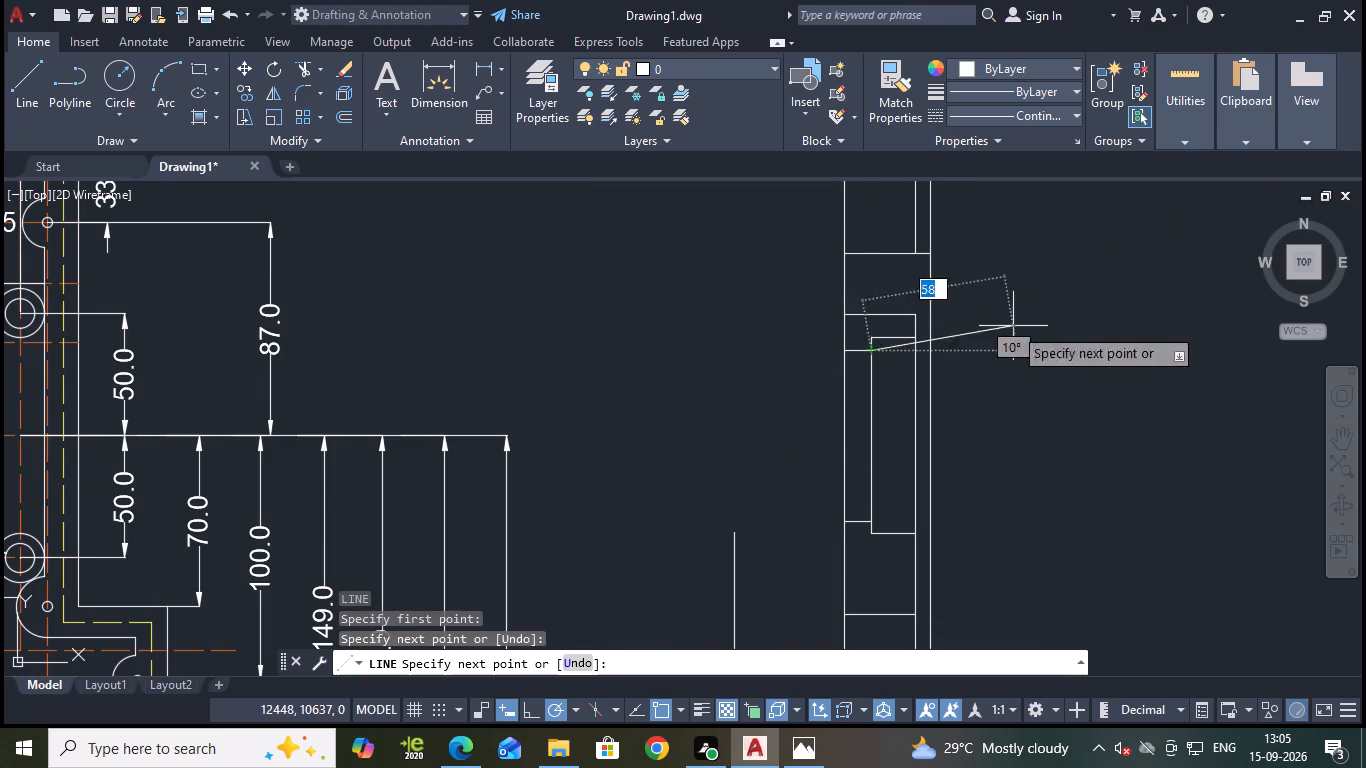
key(Escape)
Save the drawing.
scroll(997, 428, down, 1)
scroll(909, 383, up, 2)
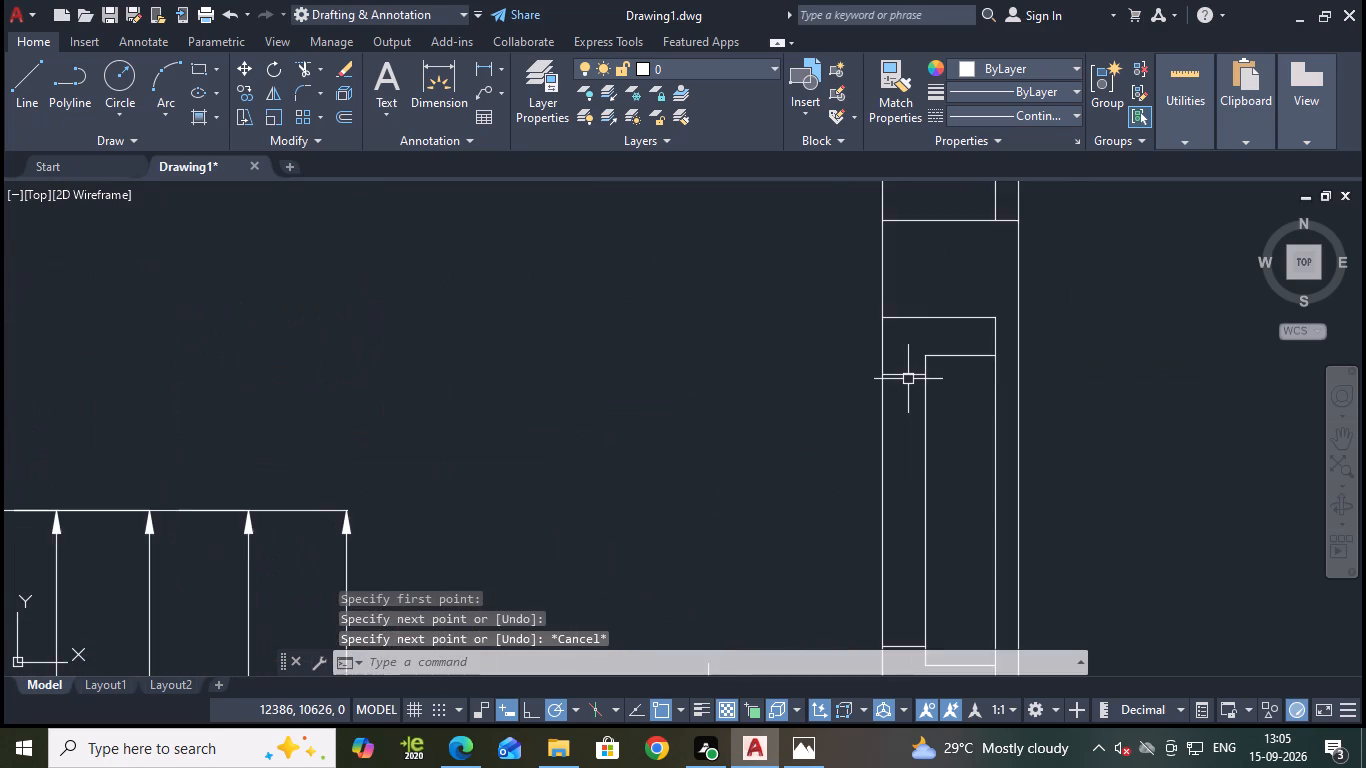
scroll(926, 379, up, 2)
scroll(926, 379, down, 6)
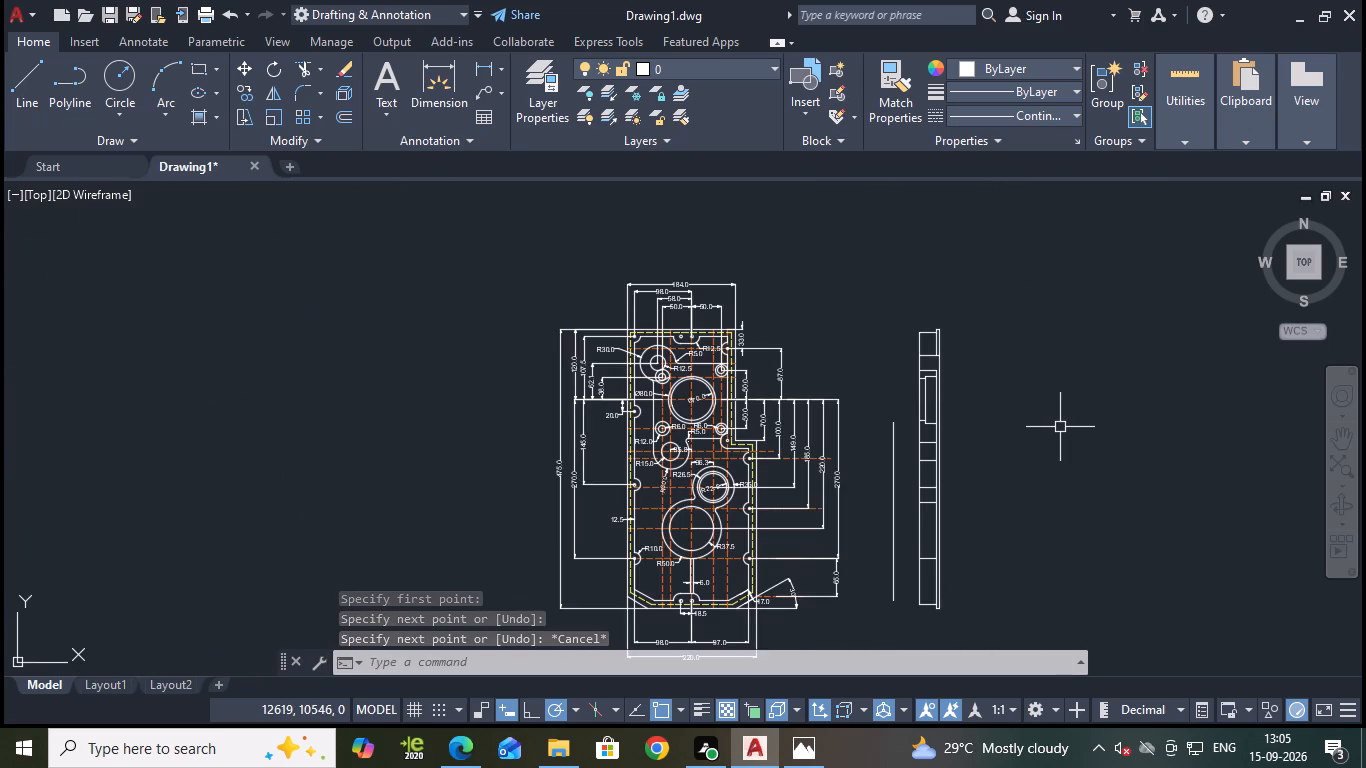
key(ctrl+s)
Erase the vertical cutting line between the front view and the side view.
scroll(998, 480, up, 2)
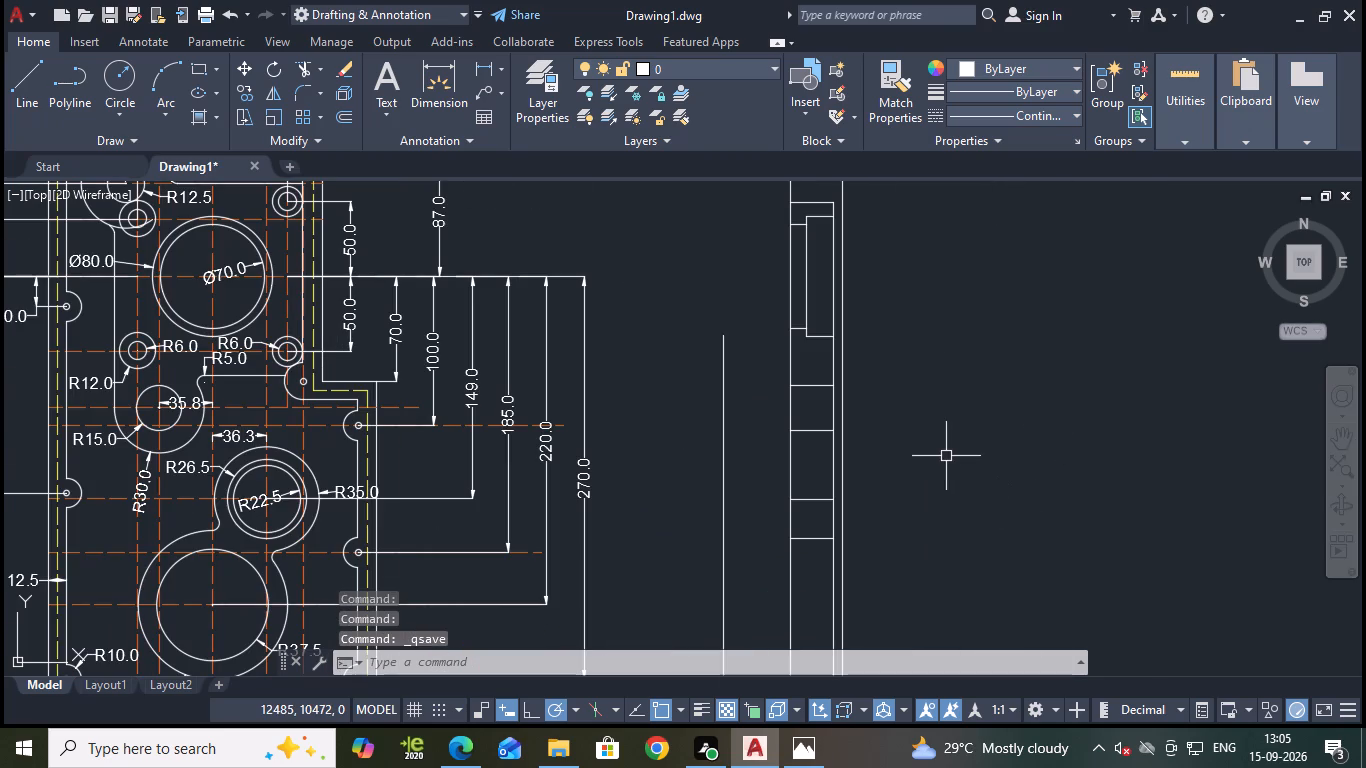
middle_drag(941, 461, 973, 385)
middle_click(973, 385)
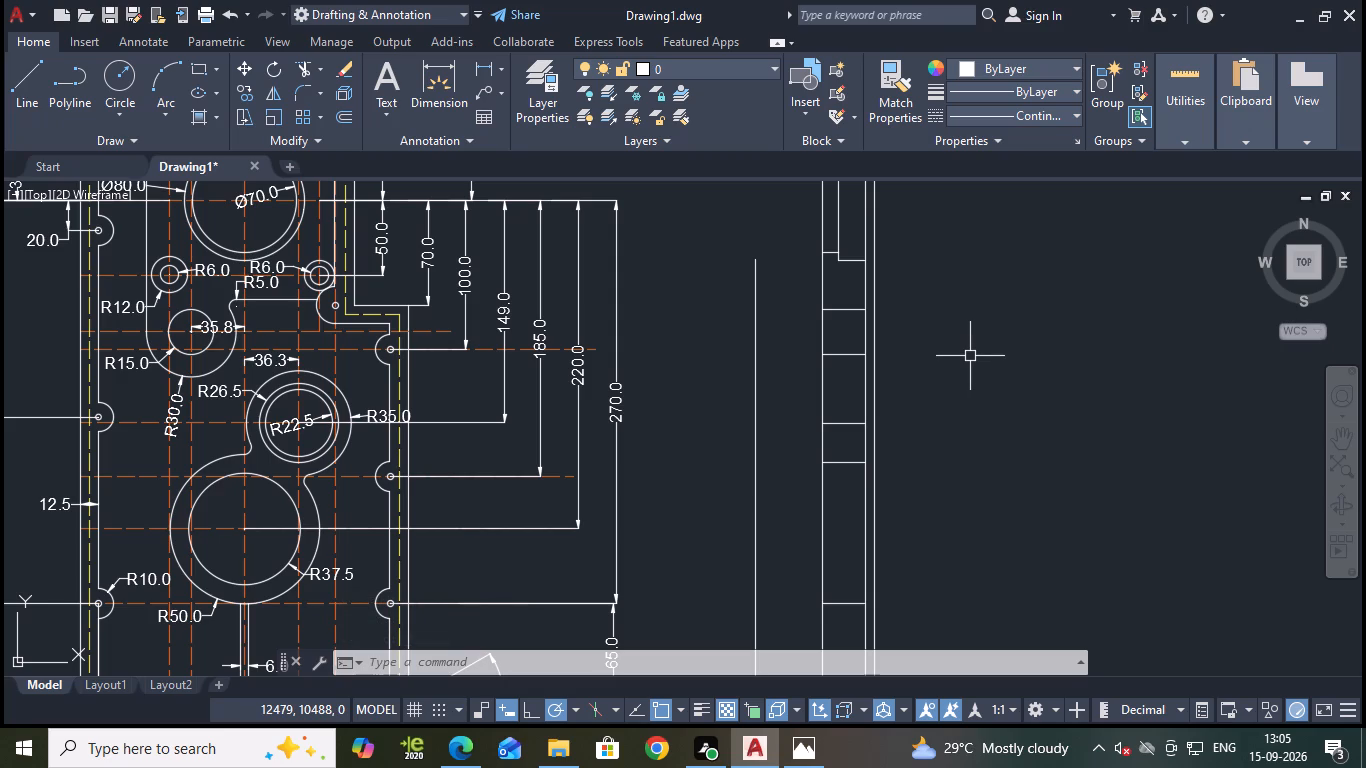
scroll(970, 356, down, 2)
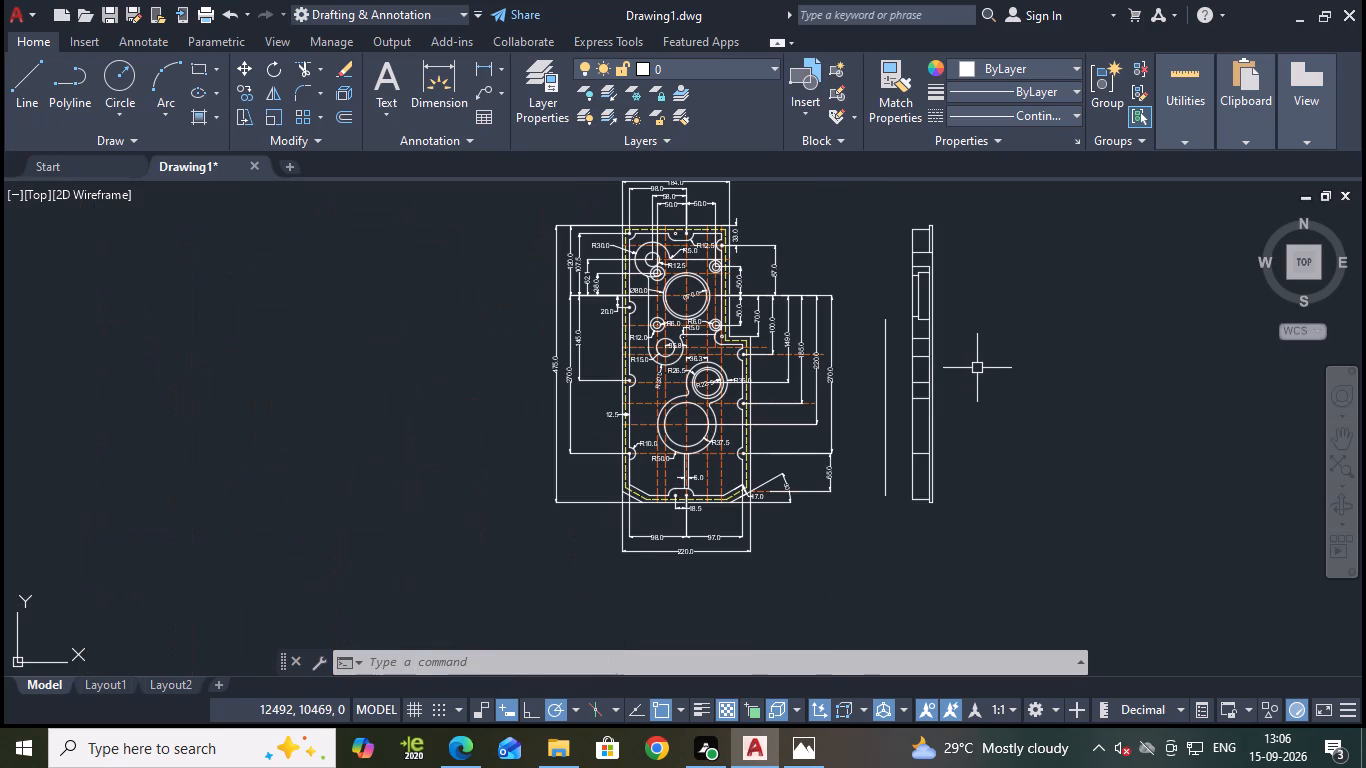
scroll(970, 413, up, 2)
middle_drag(987, 482, 1052, 408)
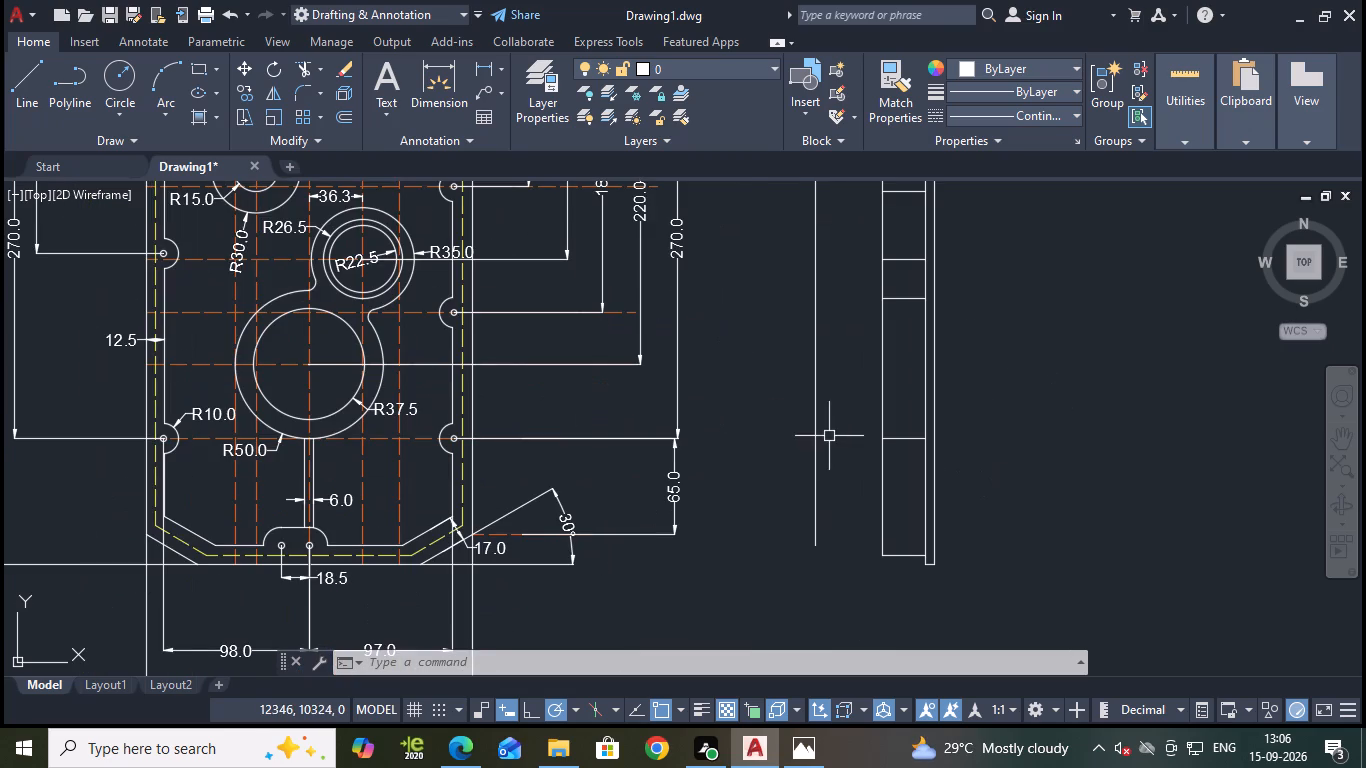
click(808, 452)
double_click(813, 453)
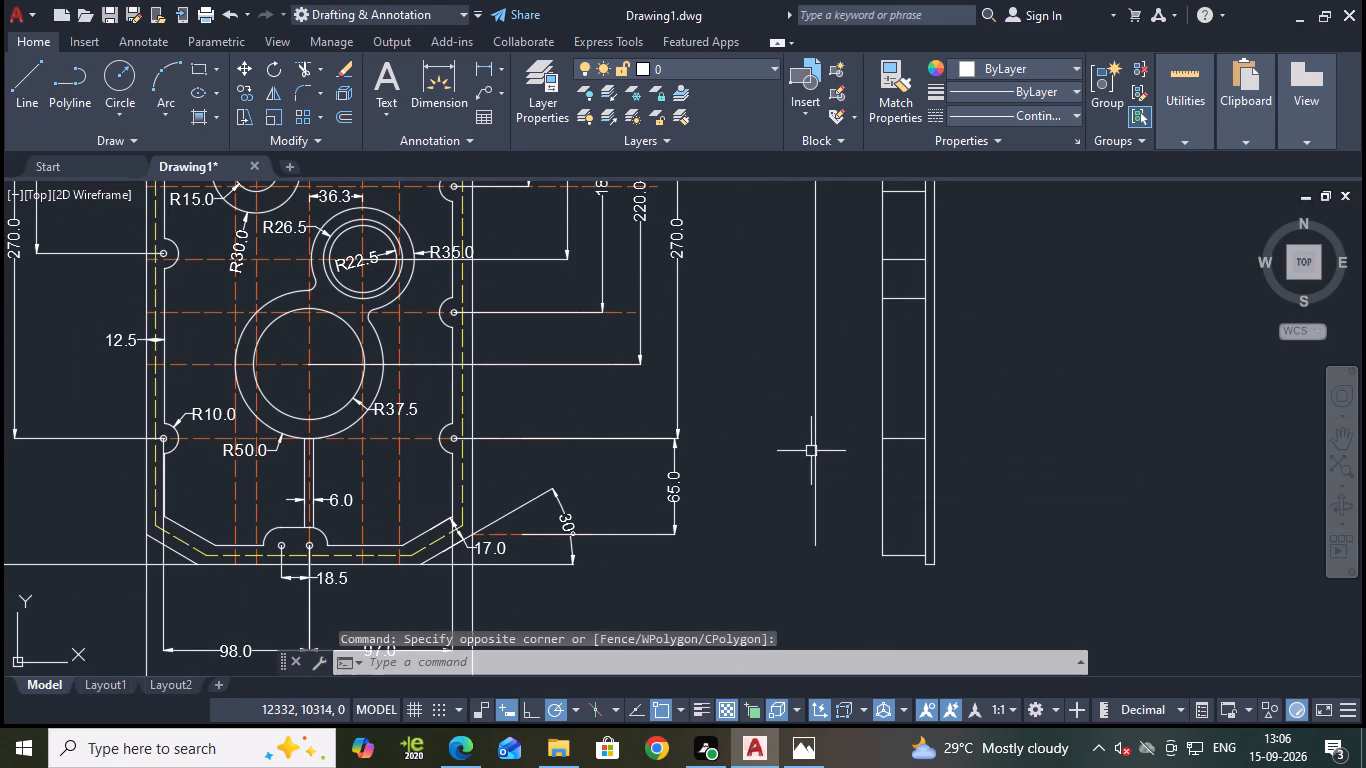
click(818, 447)
key(e)
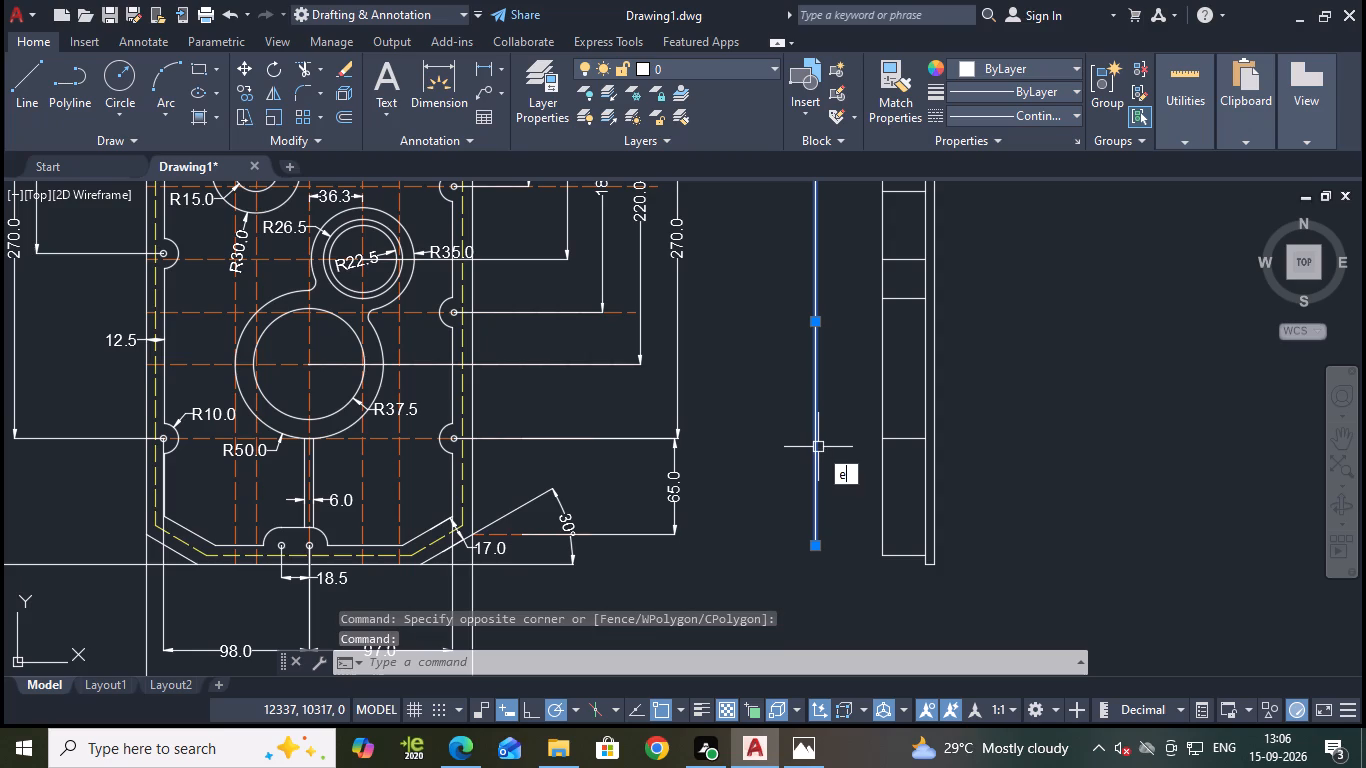
key(Return)
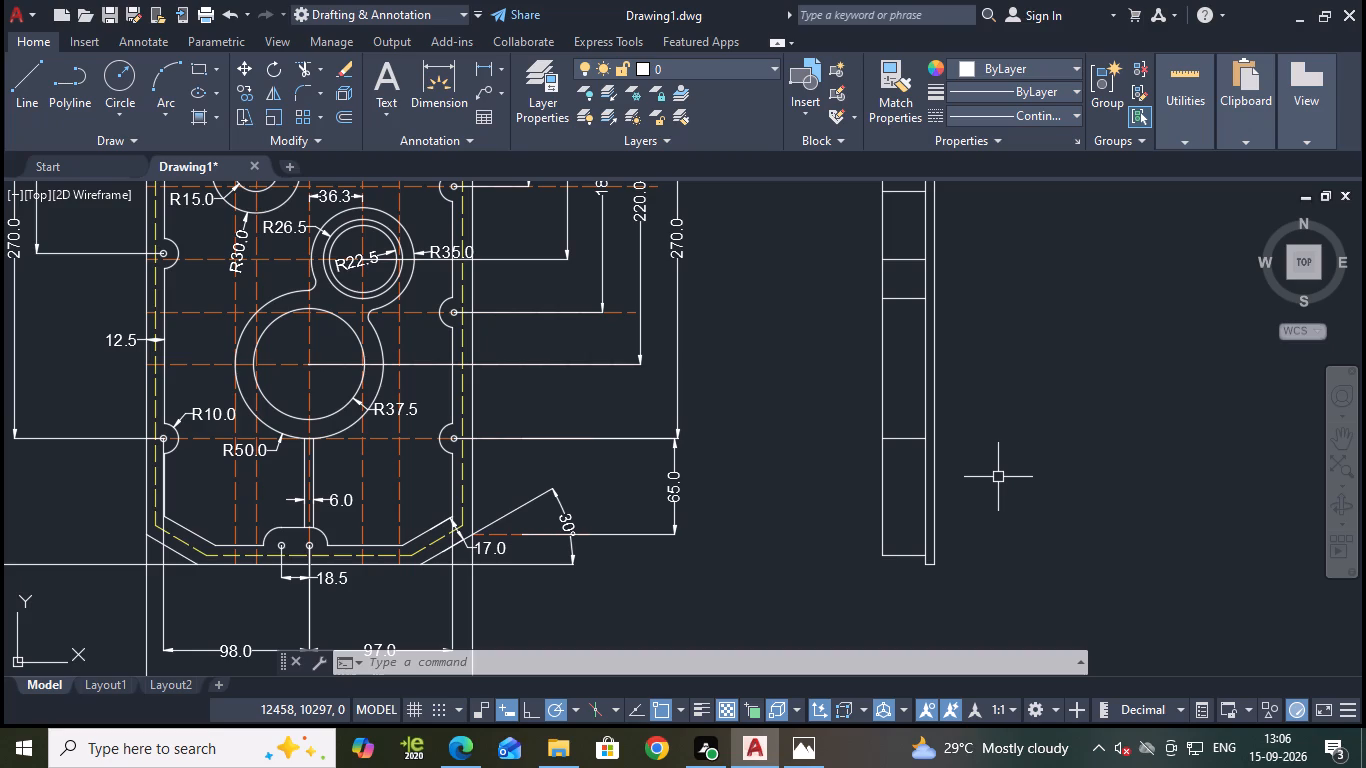
Offset the short top edge of the side view's flange downward by 12.
middle_drag(1056, 385, 1009, 552)
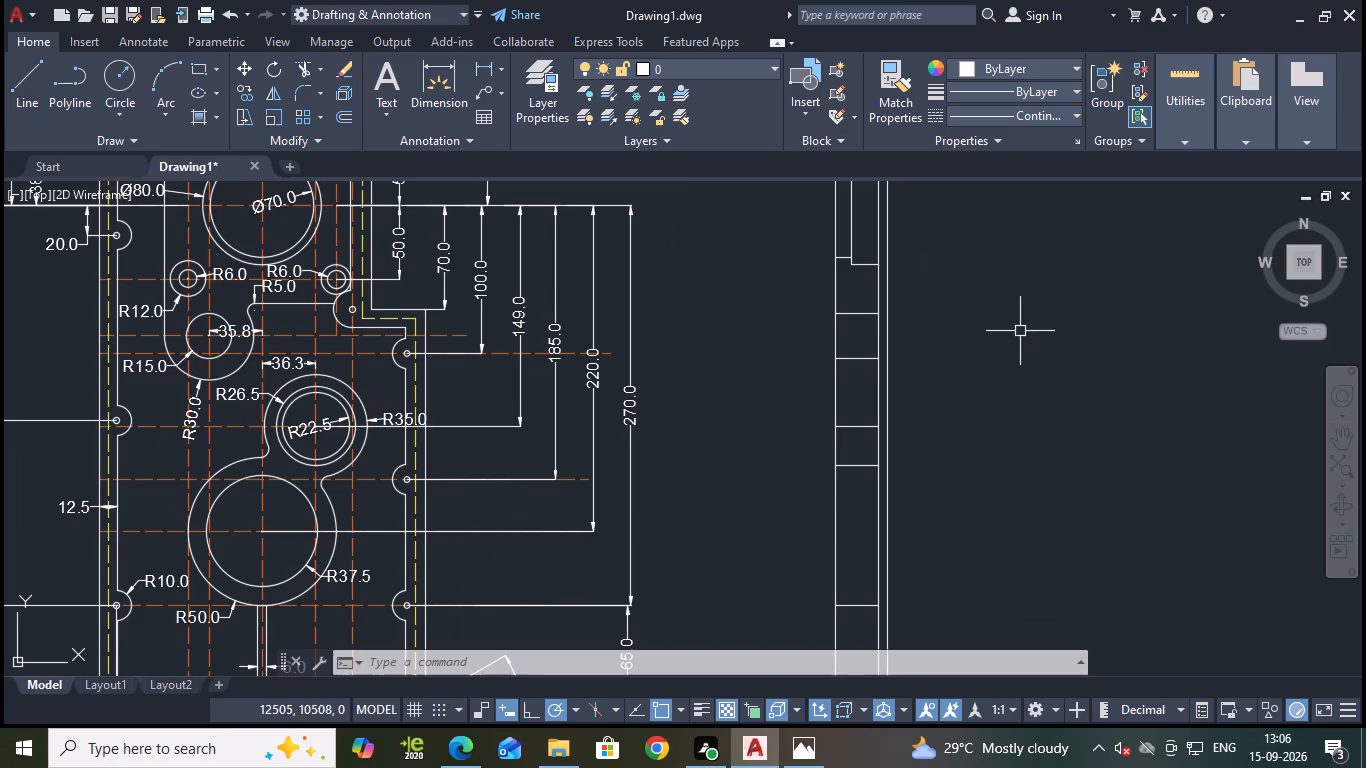
scroll(1018, 326, down, 1)
middle_drag(1010, 297, 1009, 435)
scroll(1000, 303, up, 1)
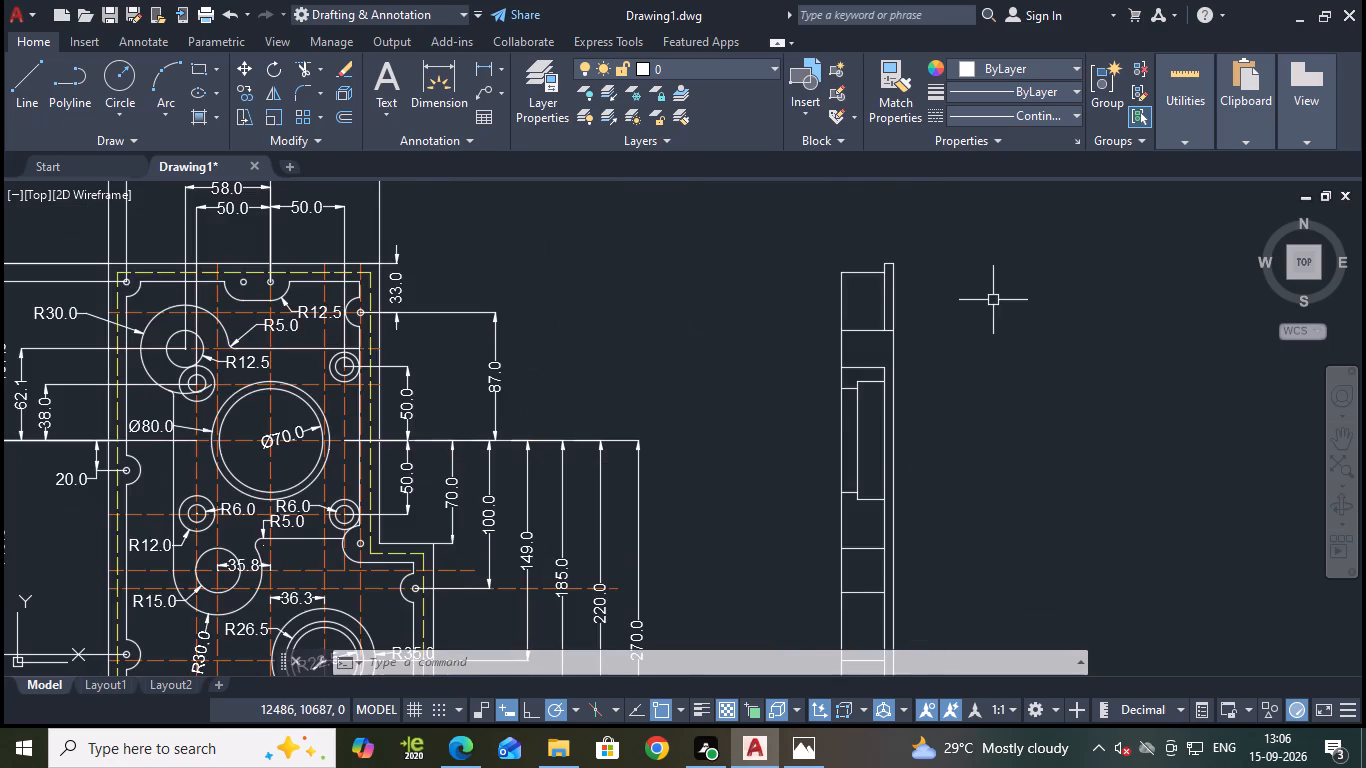
scroll(951, 286, up, 2)
key(Escape)
key(o)
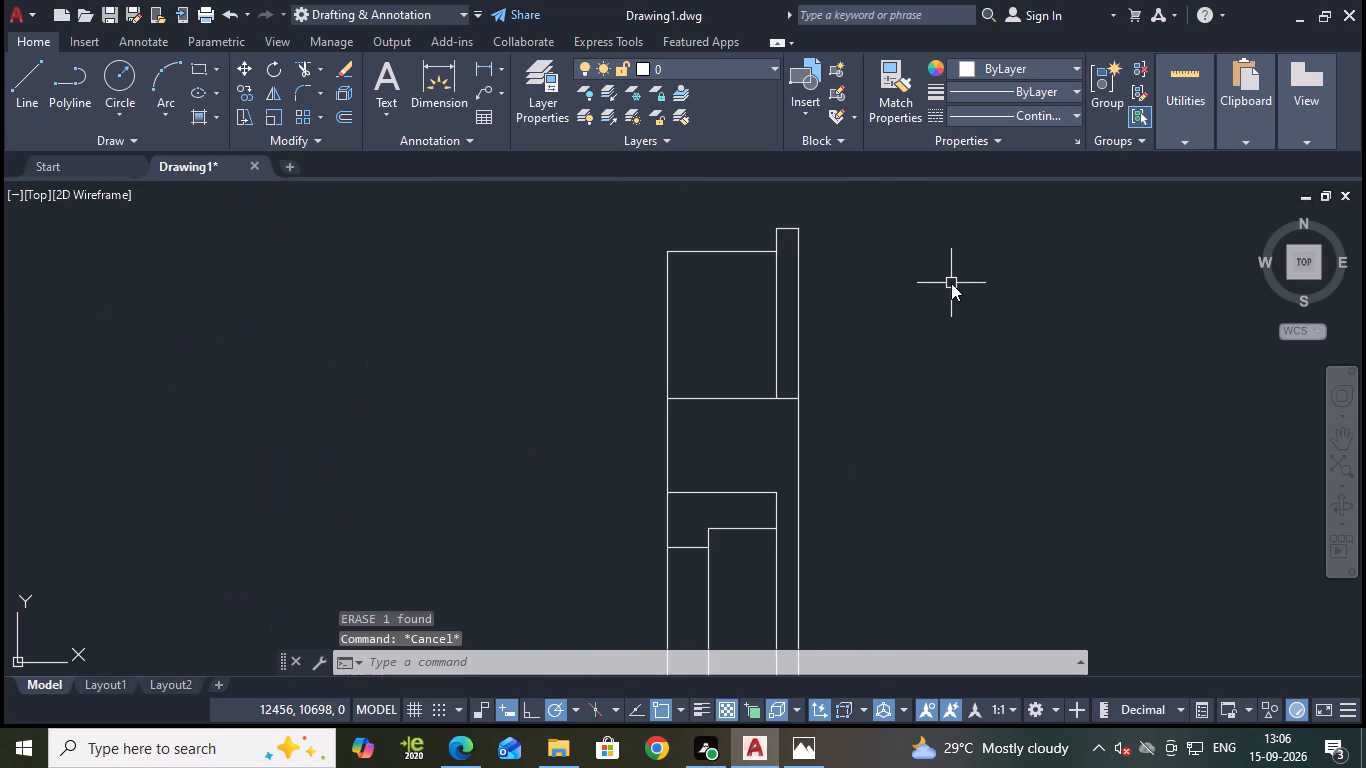
key(Return)
key(Return)
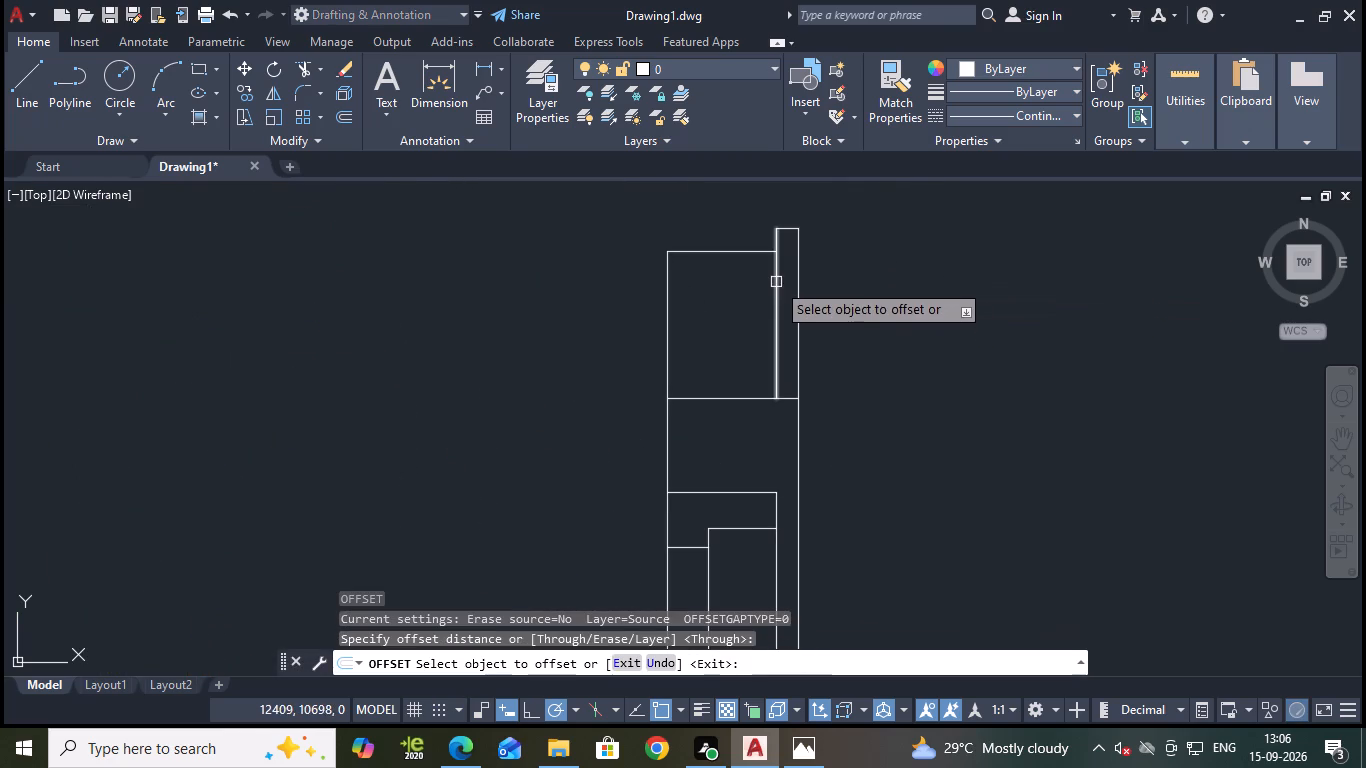
scroll(776, 281, up, 1)
click(795, 198)
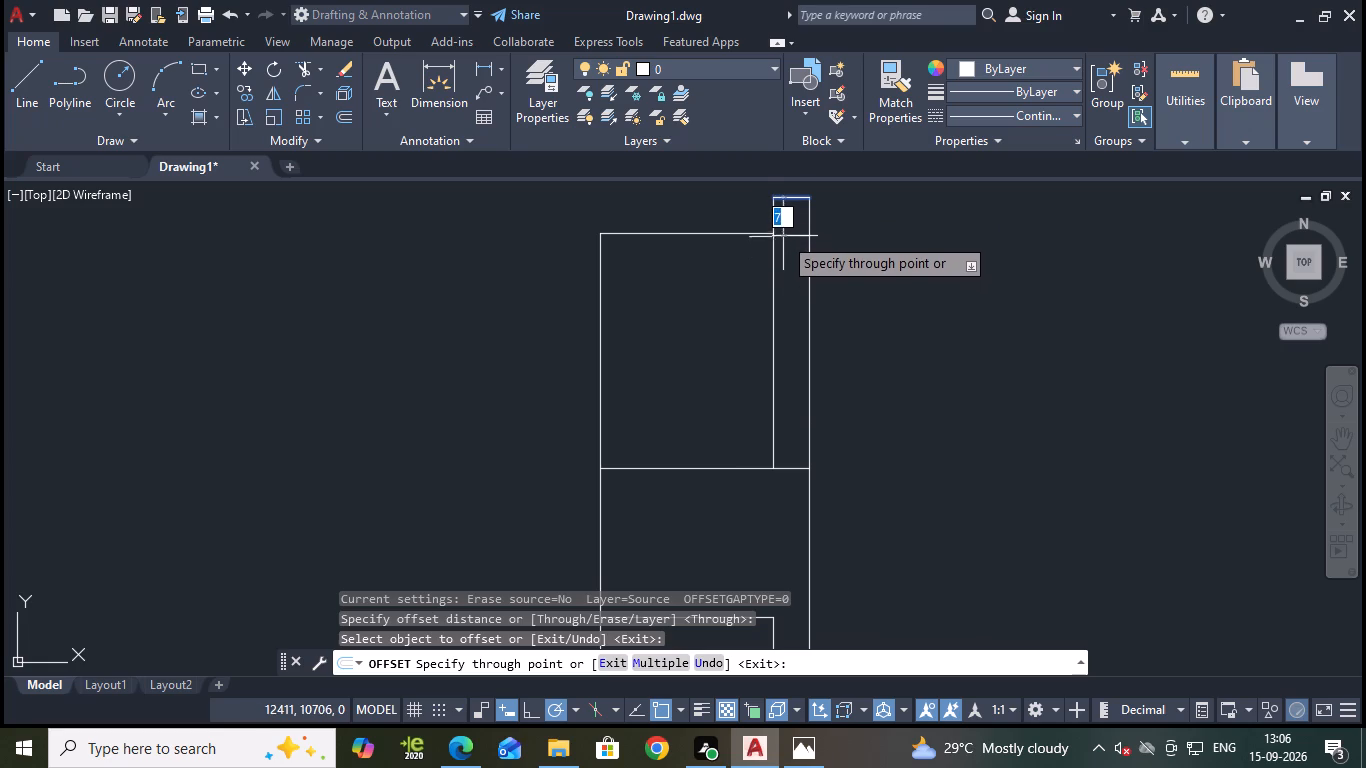
text(12.)
key(Return)
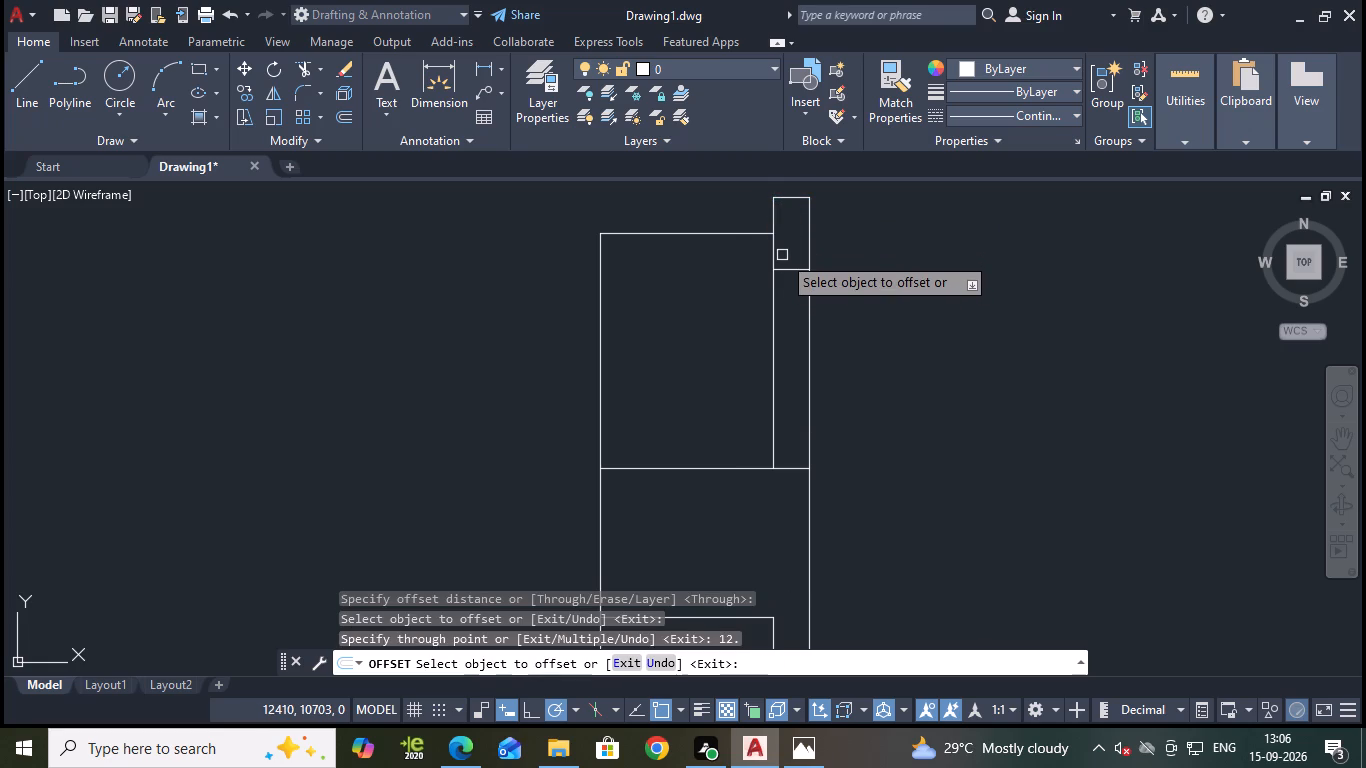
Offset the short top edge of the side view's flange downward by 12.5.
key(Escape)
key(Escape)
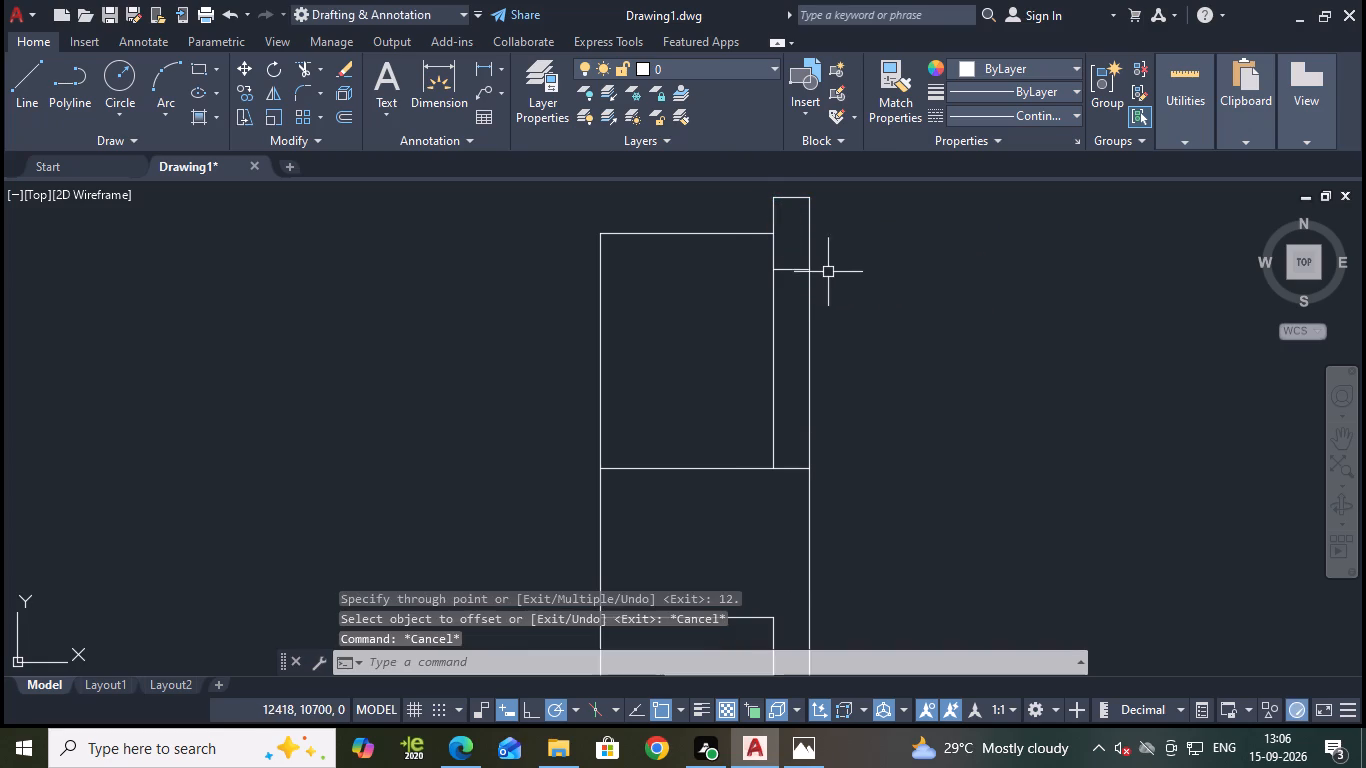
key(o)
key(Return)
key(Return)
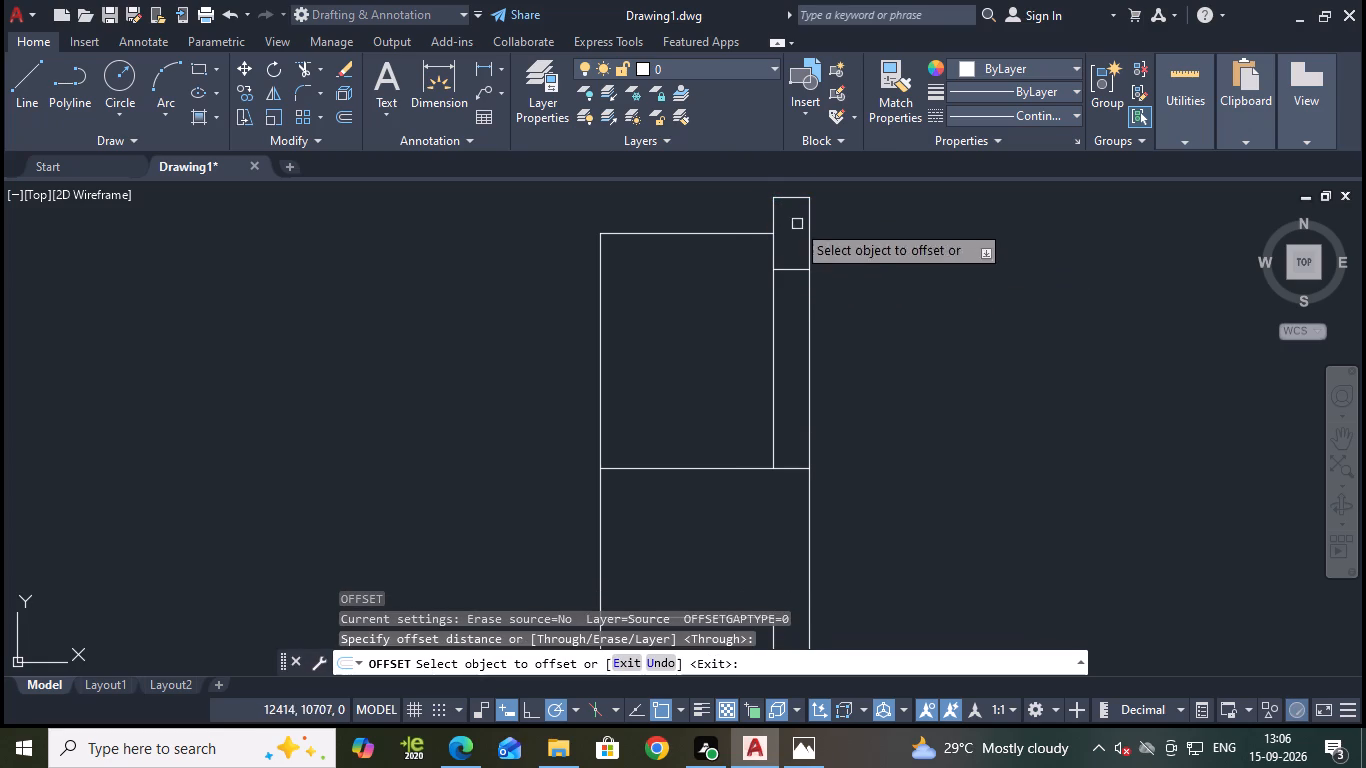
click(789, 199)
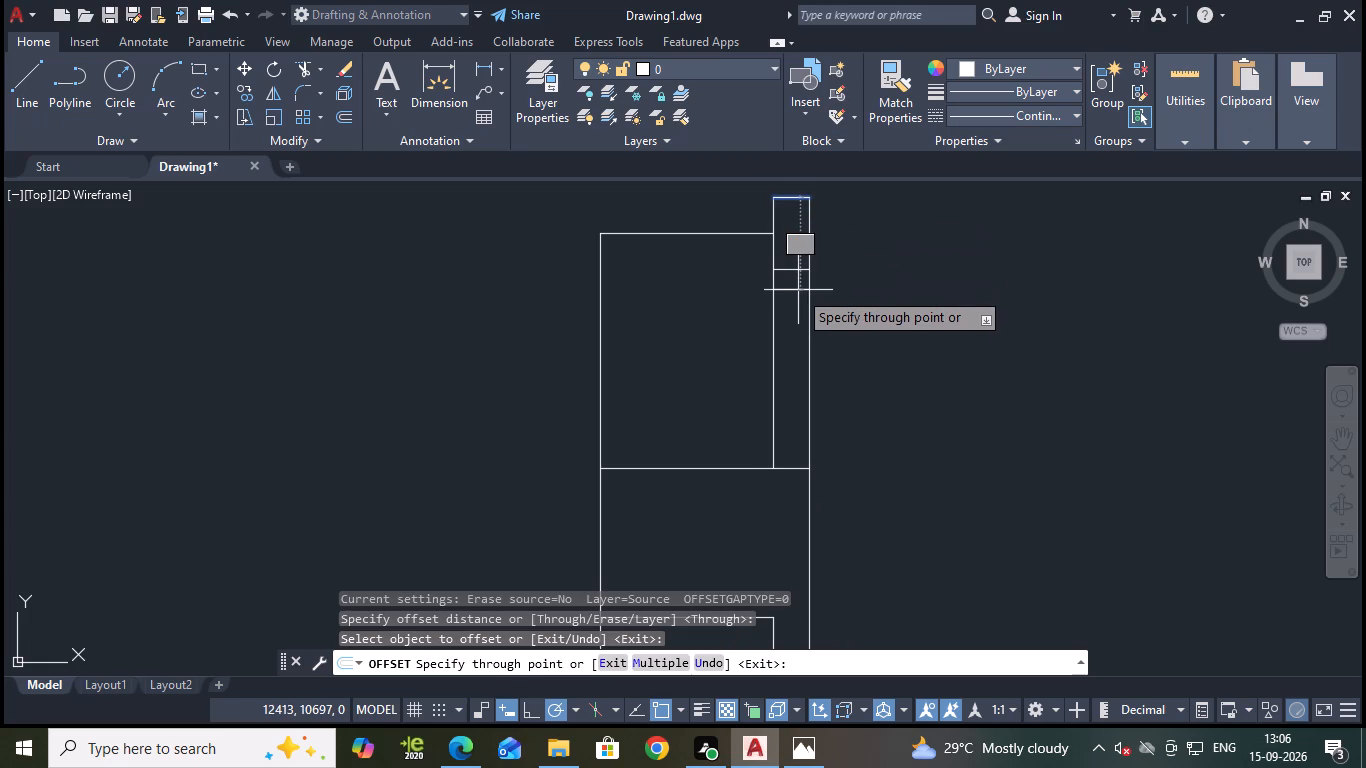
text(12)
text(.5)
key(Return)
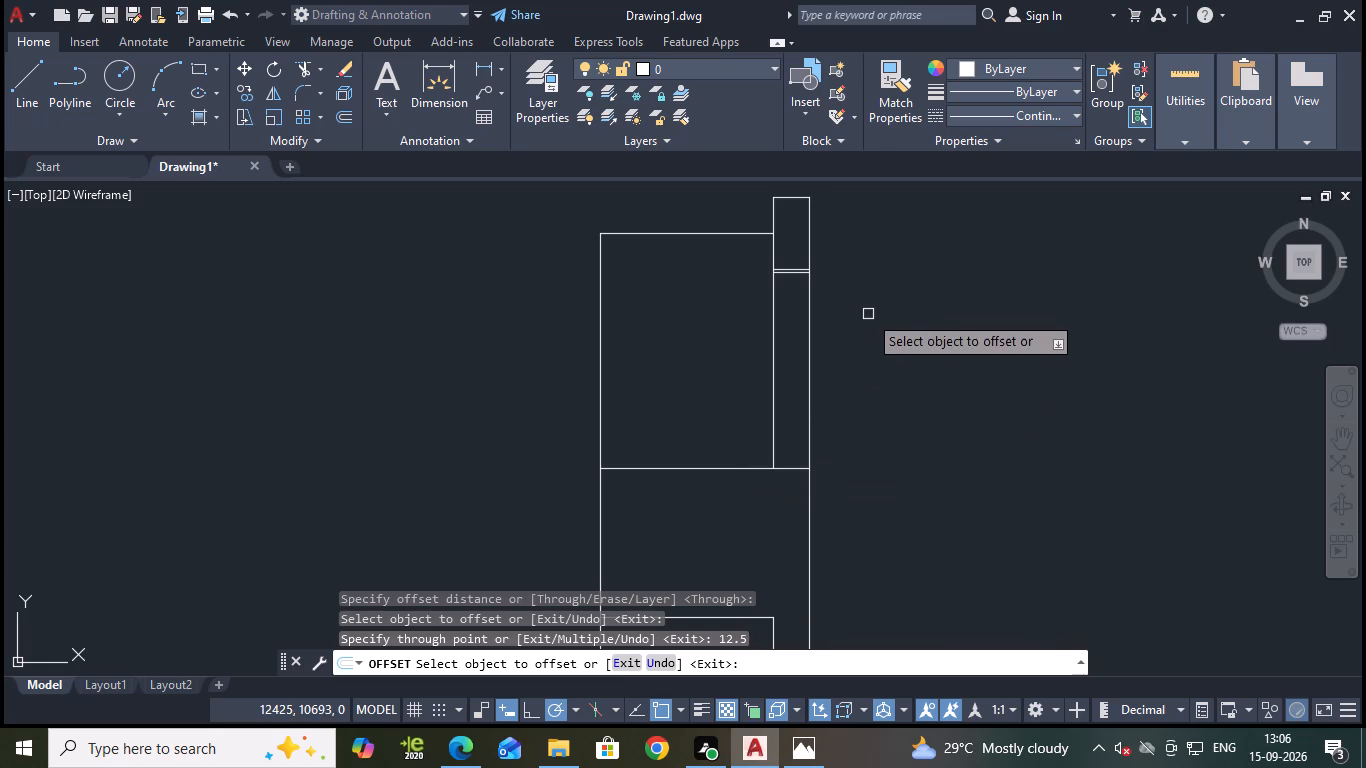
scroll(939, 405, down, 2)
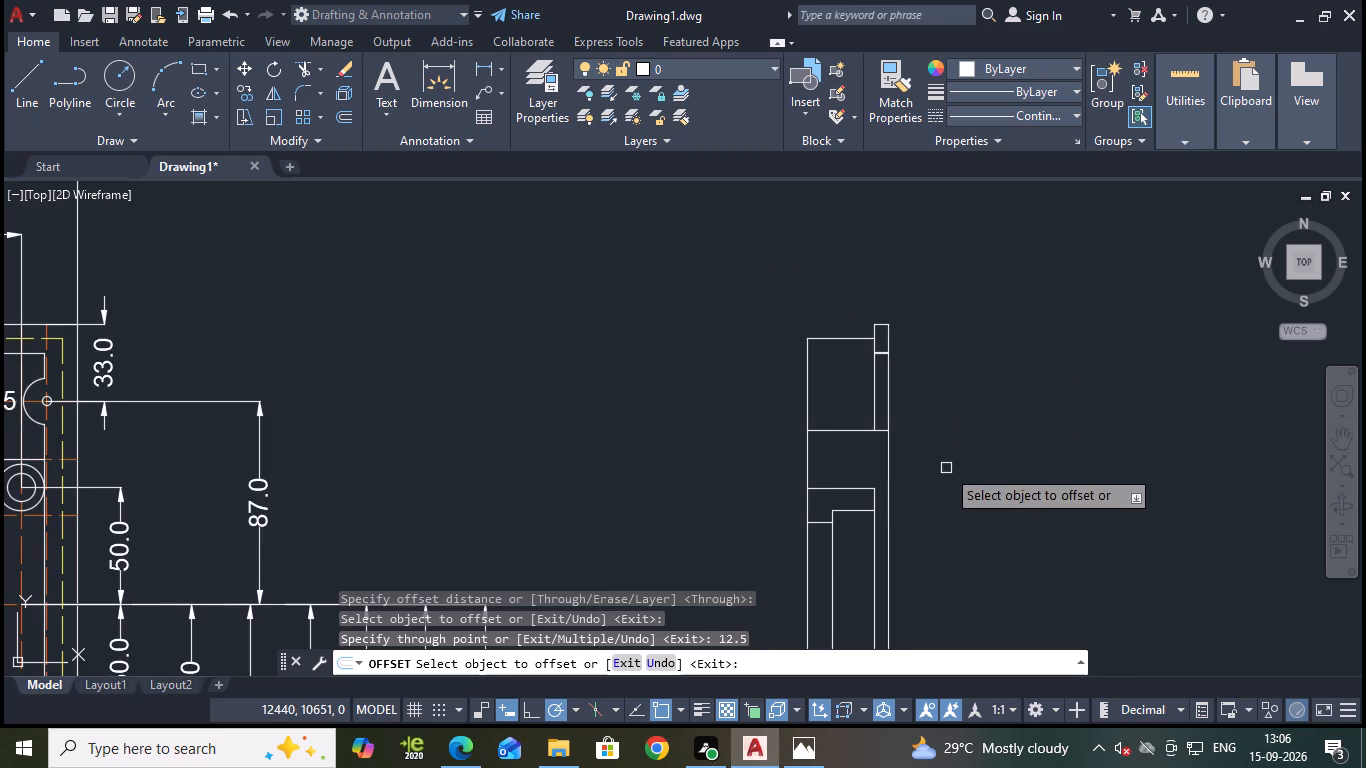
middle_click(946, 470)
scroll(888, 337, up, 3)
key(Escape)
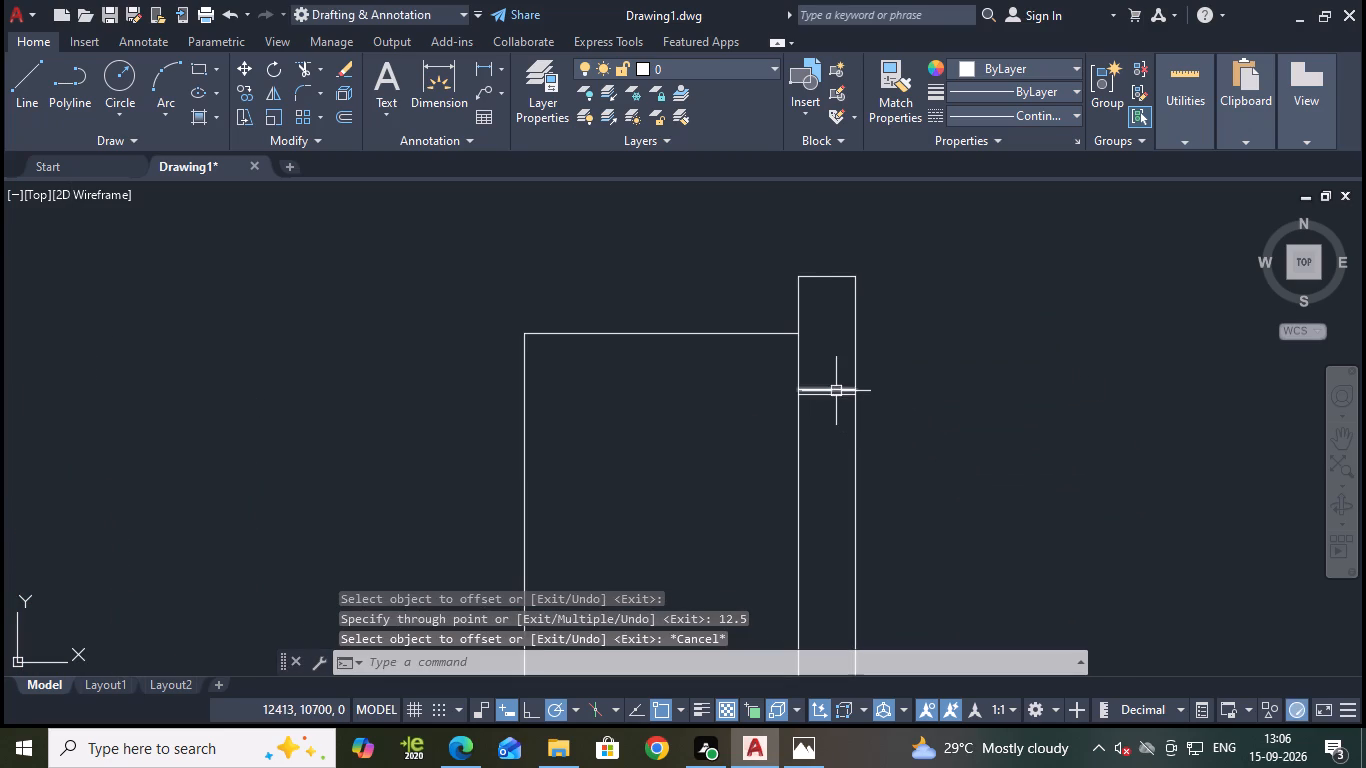
Erase the earlier 12 offset line just below the side view's top flange edge.
click(834, 394)
key(e)
key(Return)
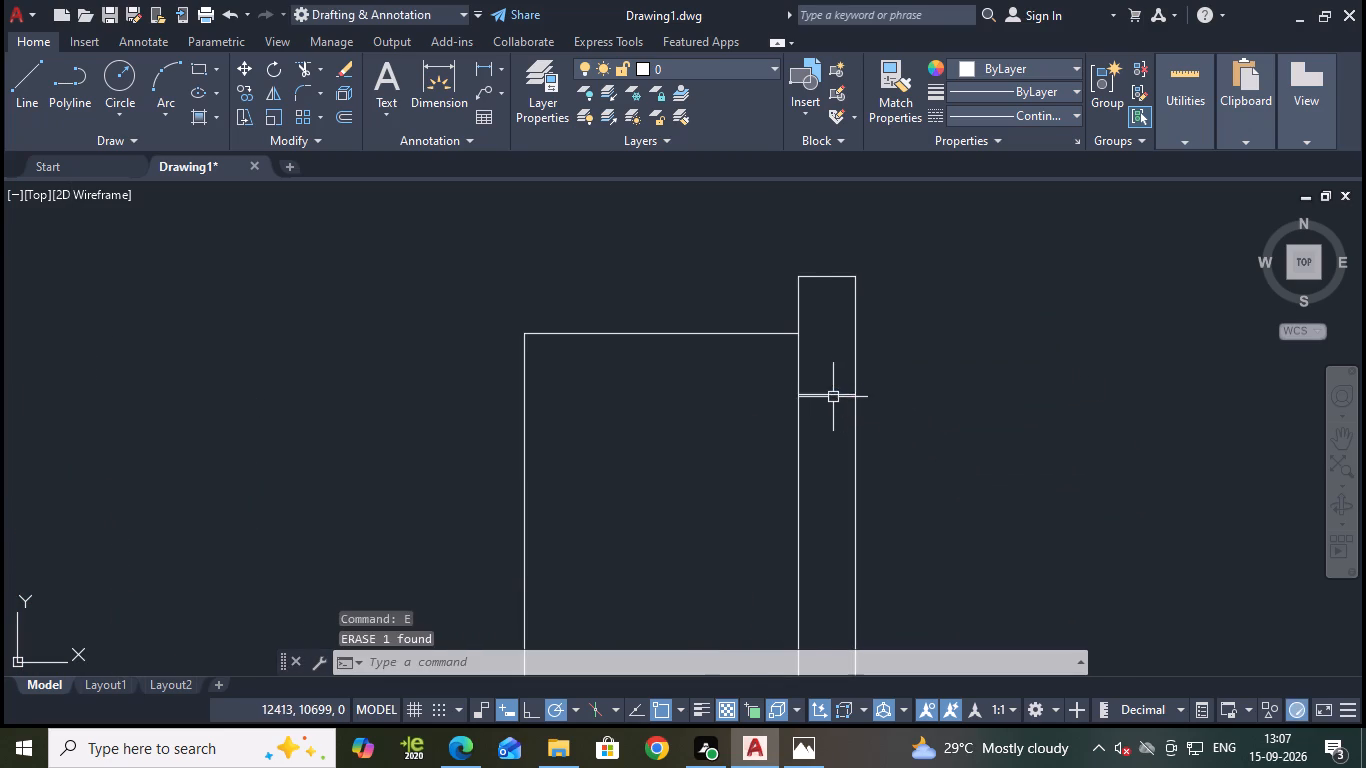
Offset the short bottom edge of the side view's flange upward by 12.5.
scroll(828, 409, down, 2)
scroll(964, 490, down, 4)
middle_drag(1004, 518, 927, 364)
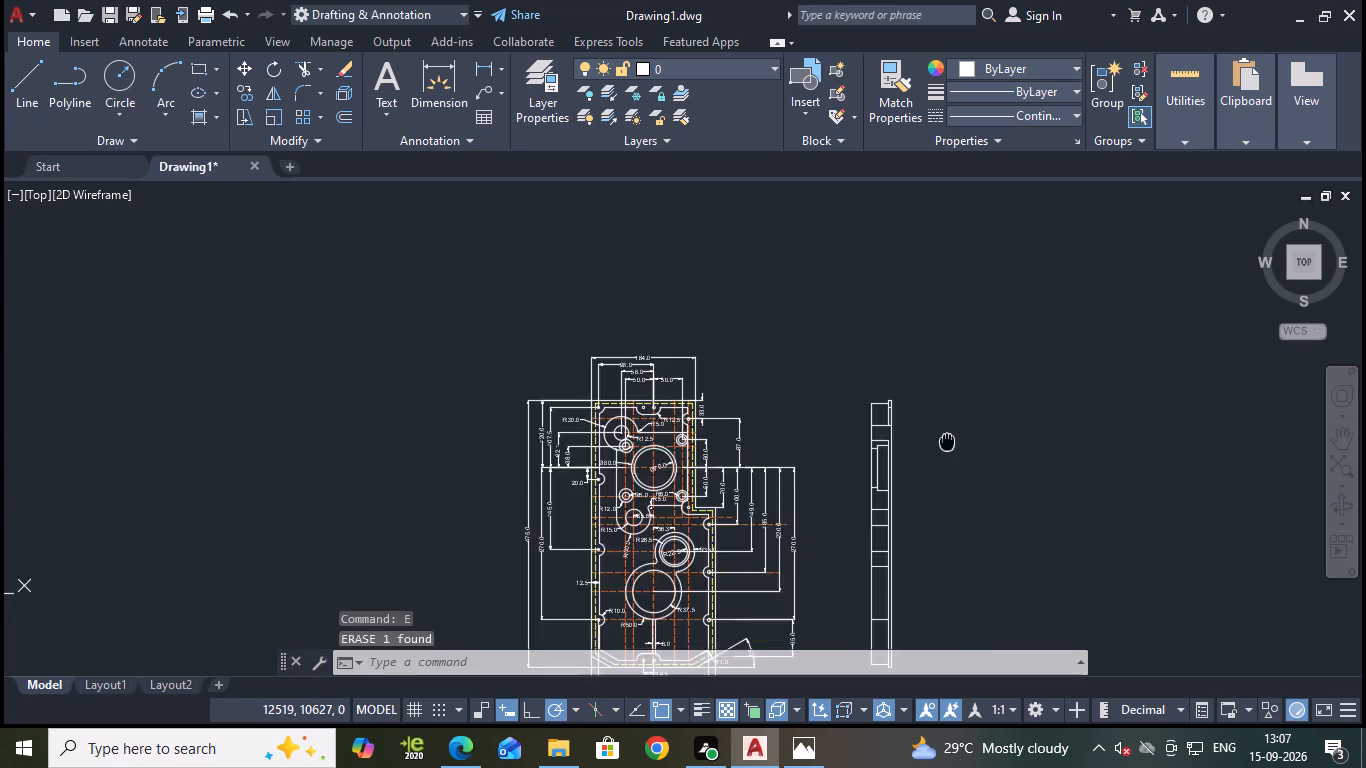
middle_drag(927, 364, 907, 282)
scroll(868, 424, up, 3)
middle_drag(871, 442, 1027, 237)
scroll(960, 480, up, 2)
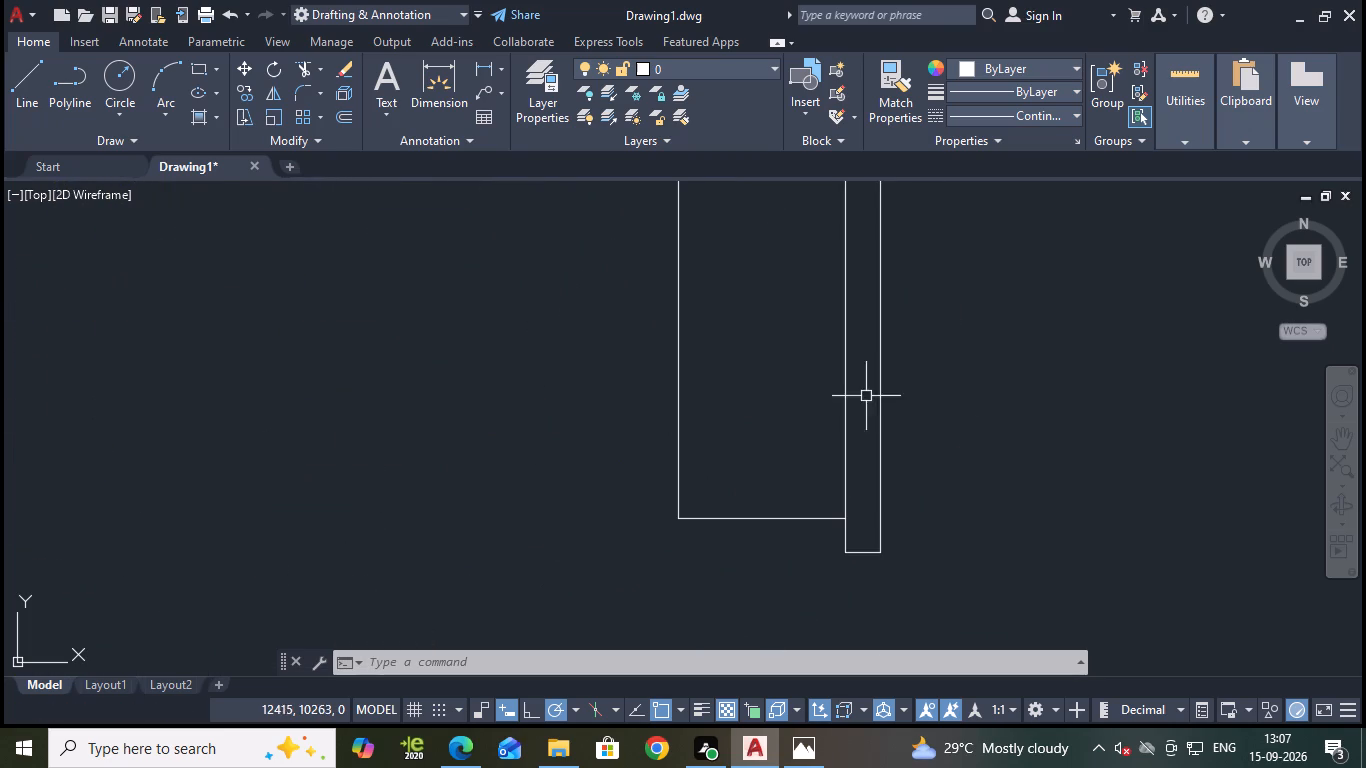
key(Escape)
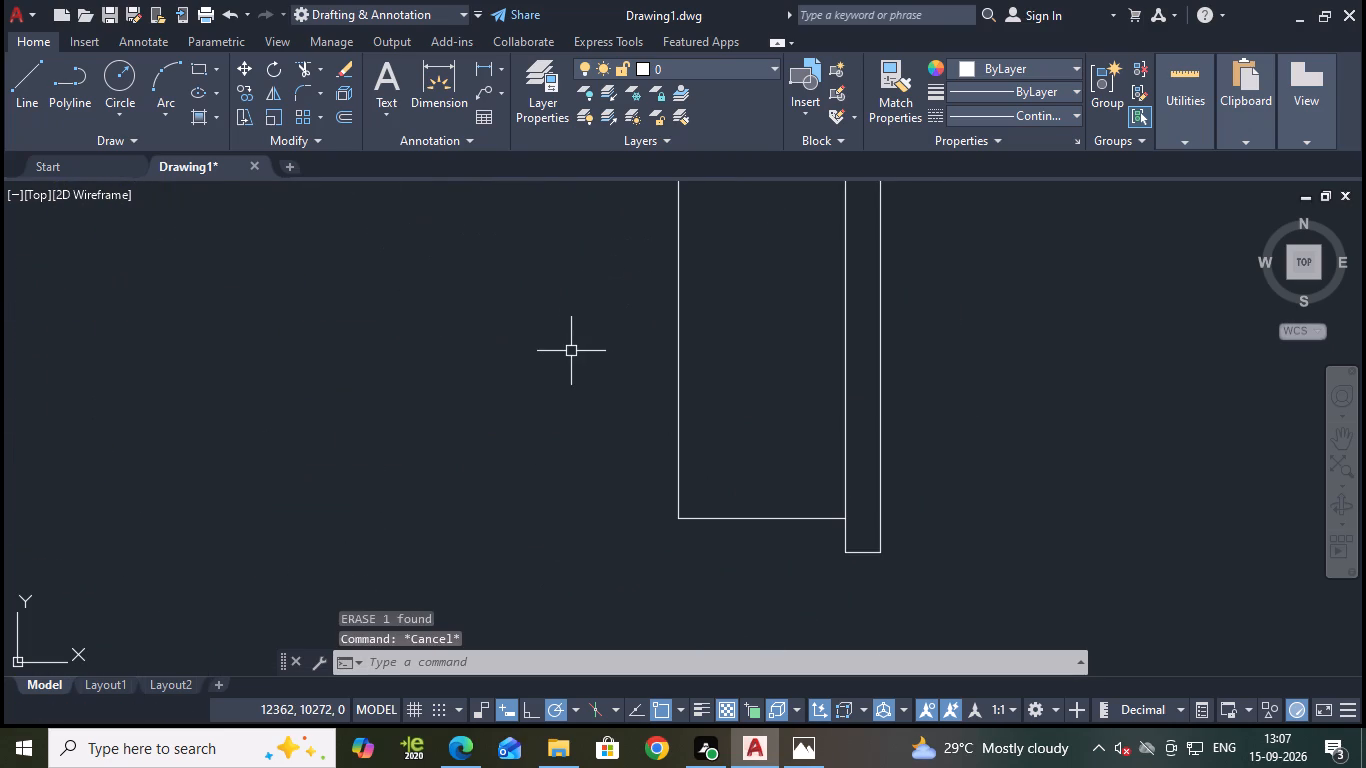
middle_drag(1010, 483, 897, 392)
scroll(808, 444, up, 1)
key(Escape)
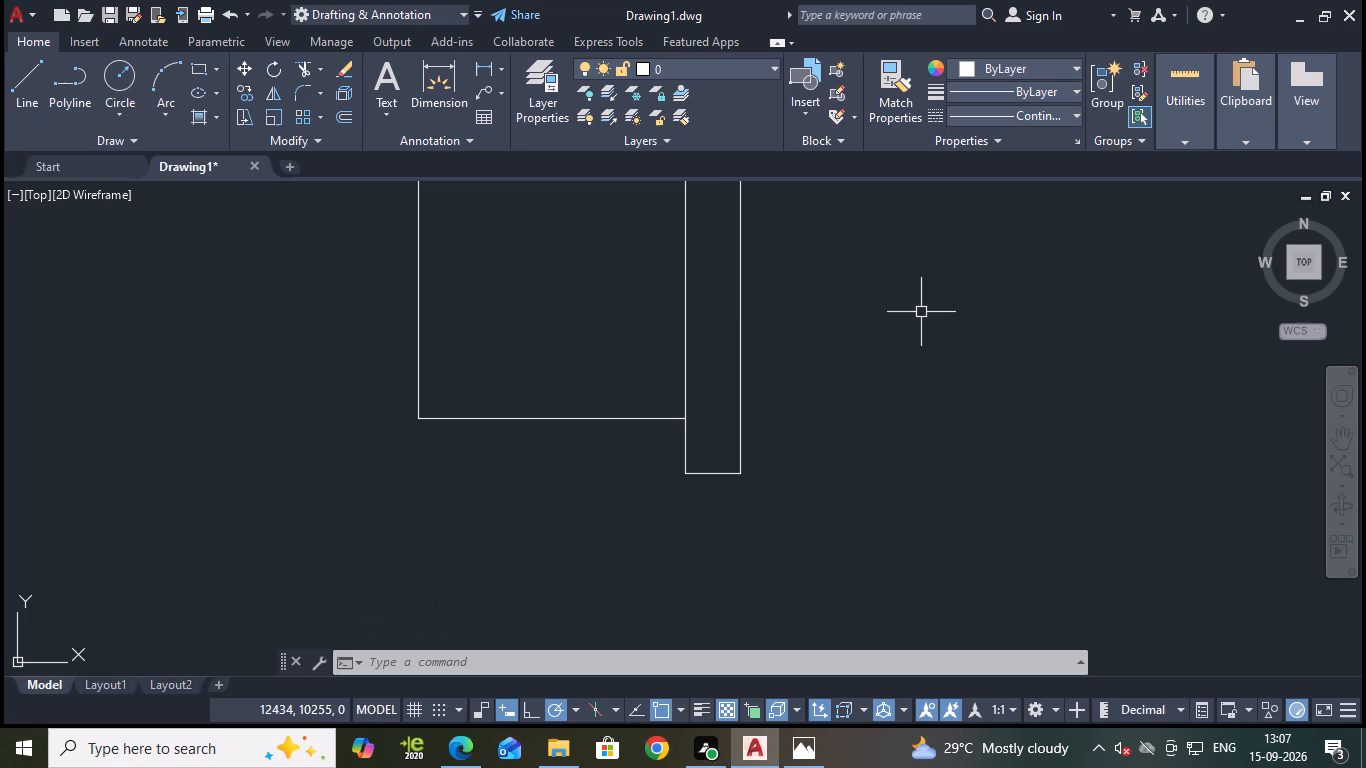
scroll(755, 310, down, 1)
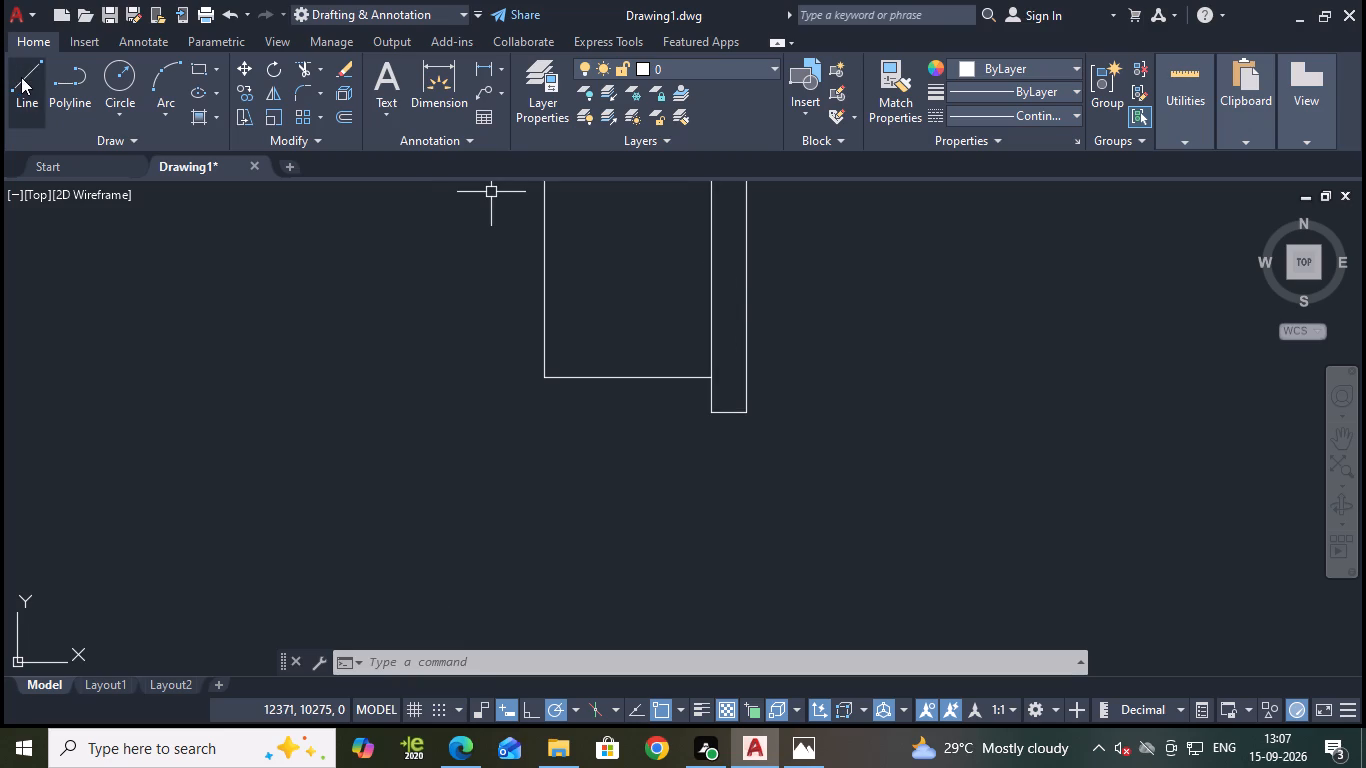
click(21, 77)
key(Escape)
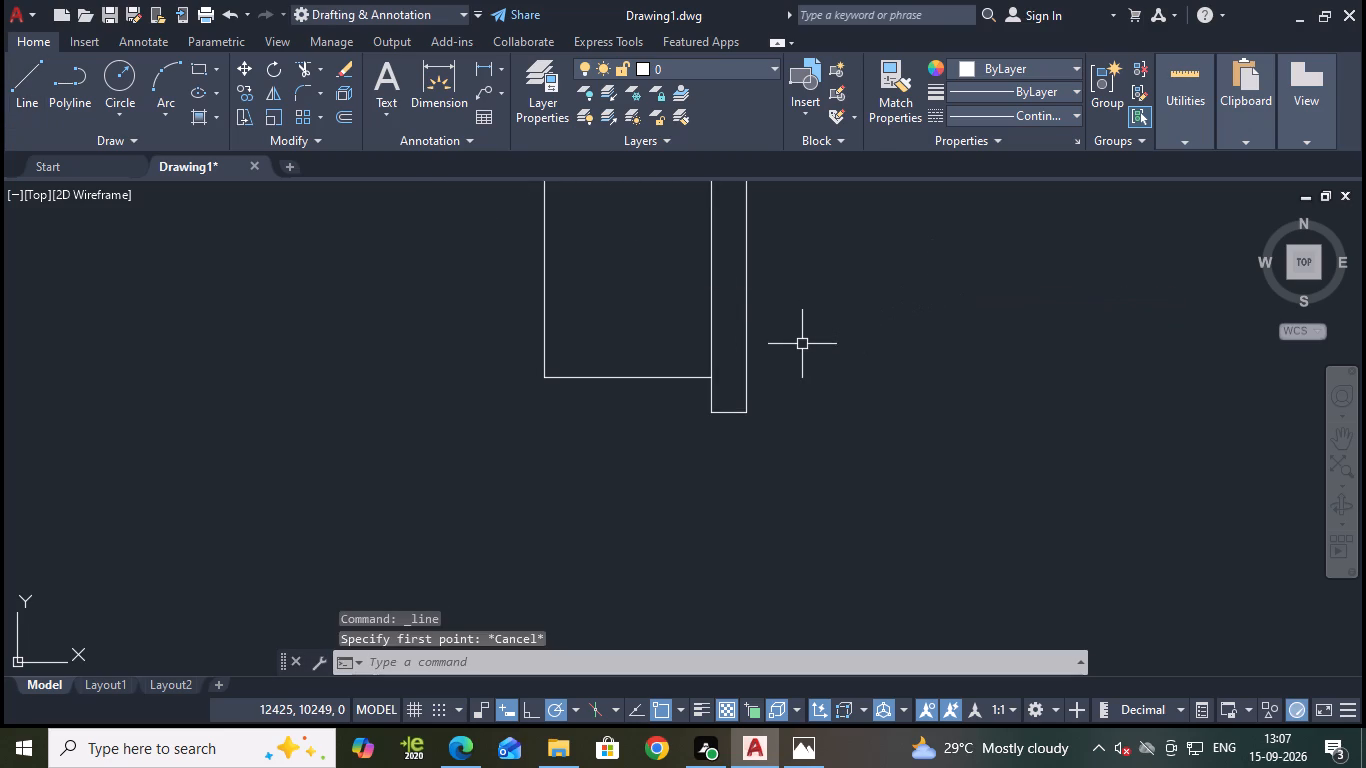
key(o)
key(Return)
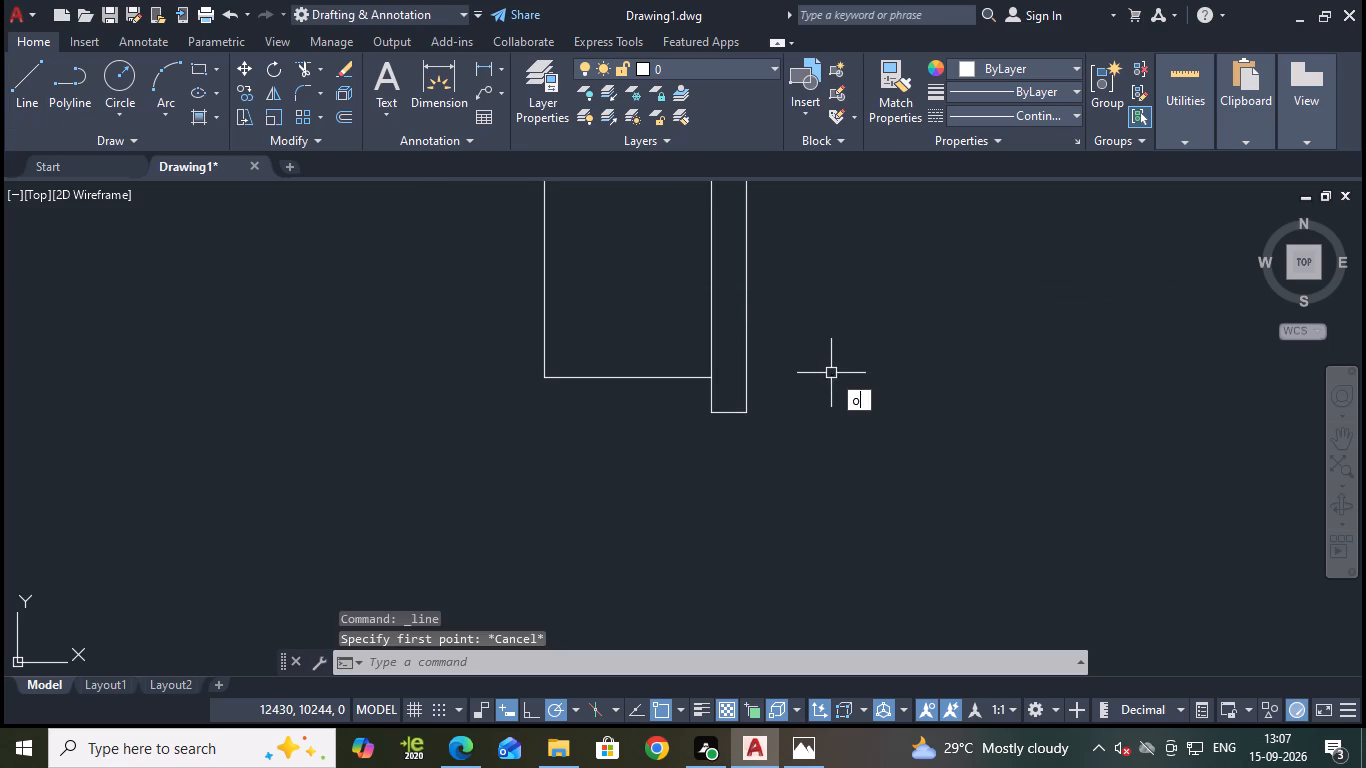
key(Return)
click(735, 416)
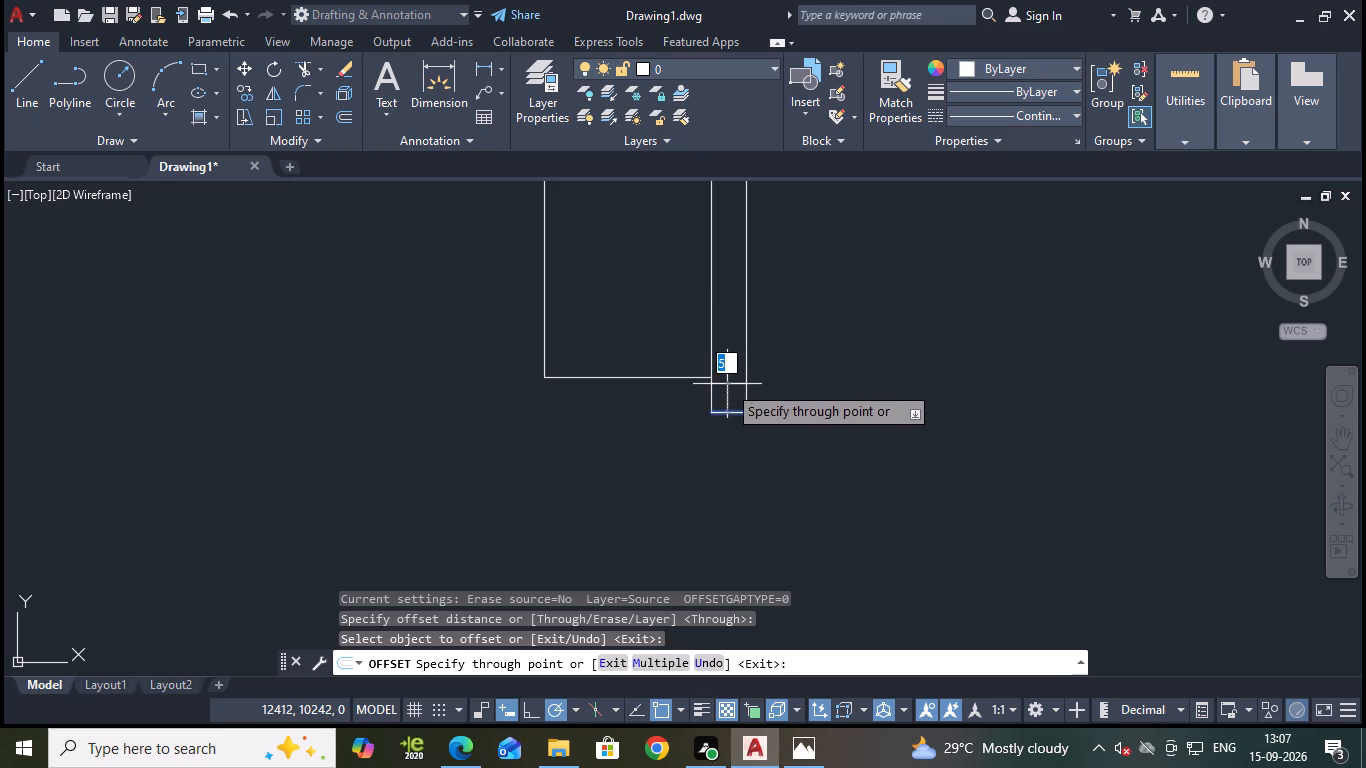
scroll(734, 365, up, 1)
text(12.5)
key(Return)
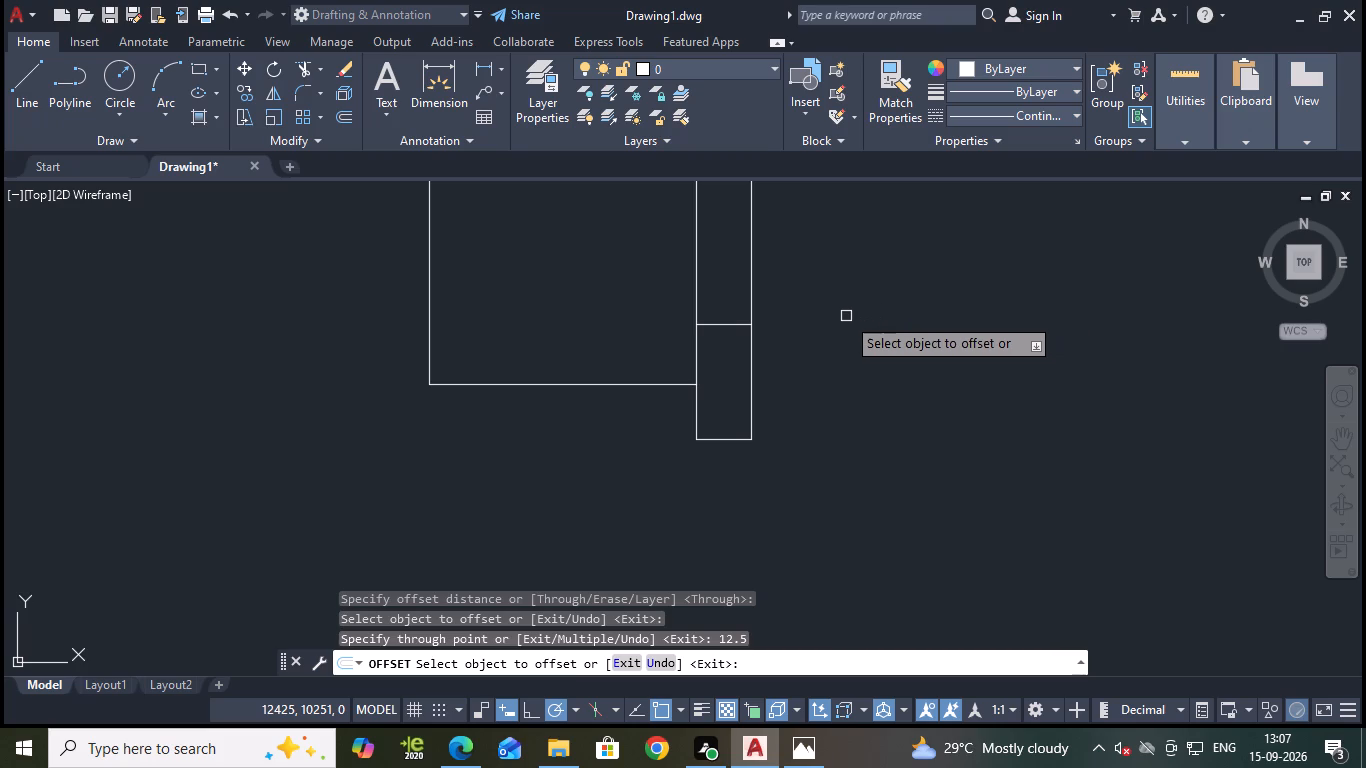
key(Escape)
Trim the flange's inner vertical edge between the lower offset line and the body's bottom edge in the side view.
text(tr)
key(Return)
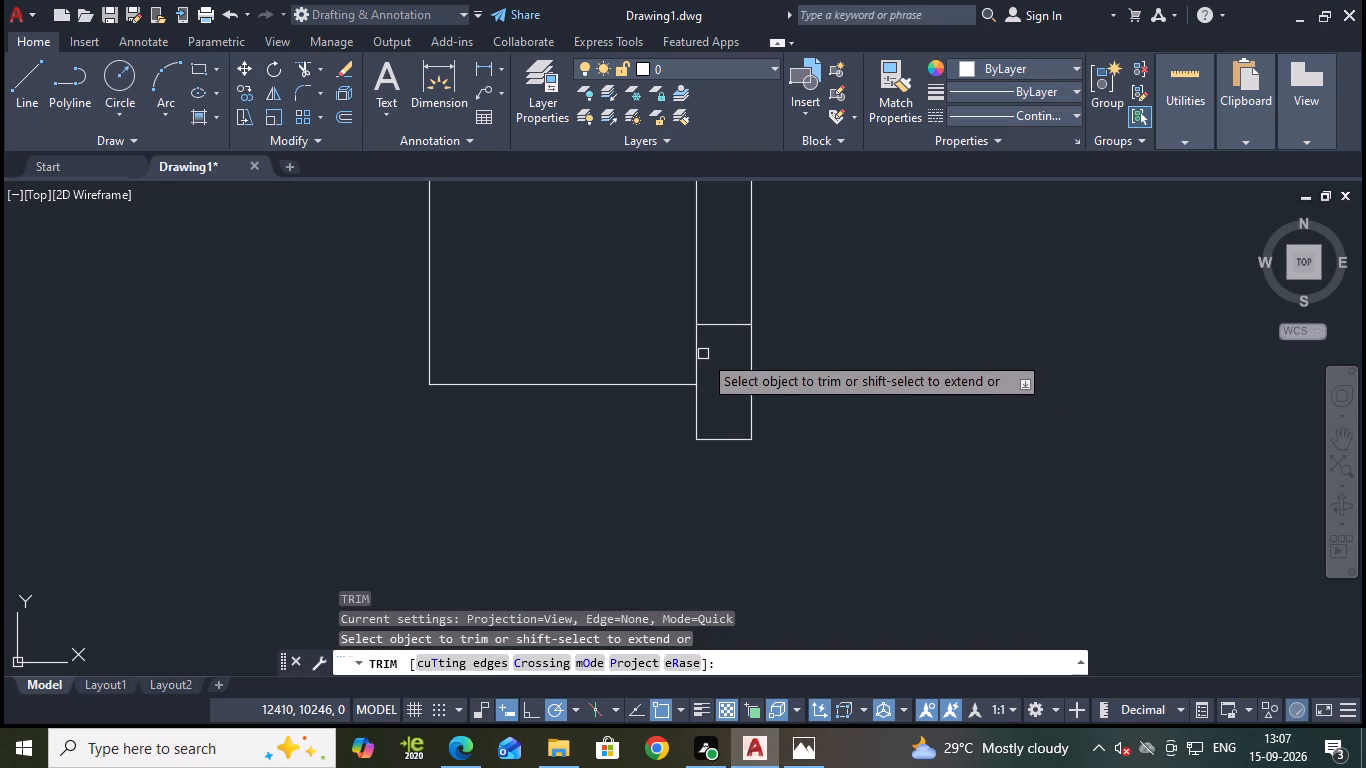
click(700, 354)
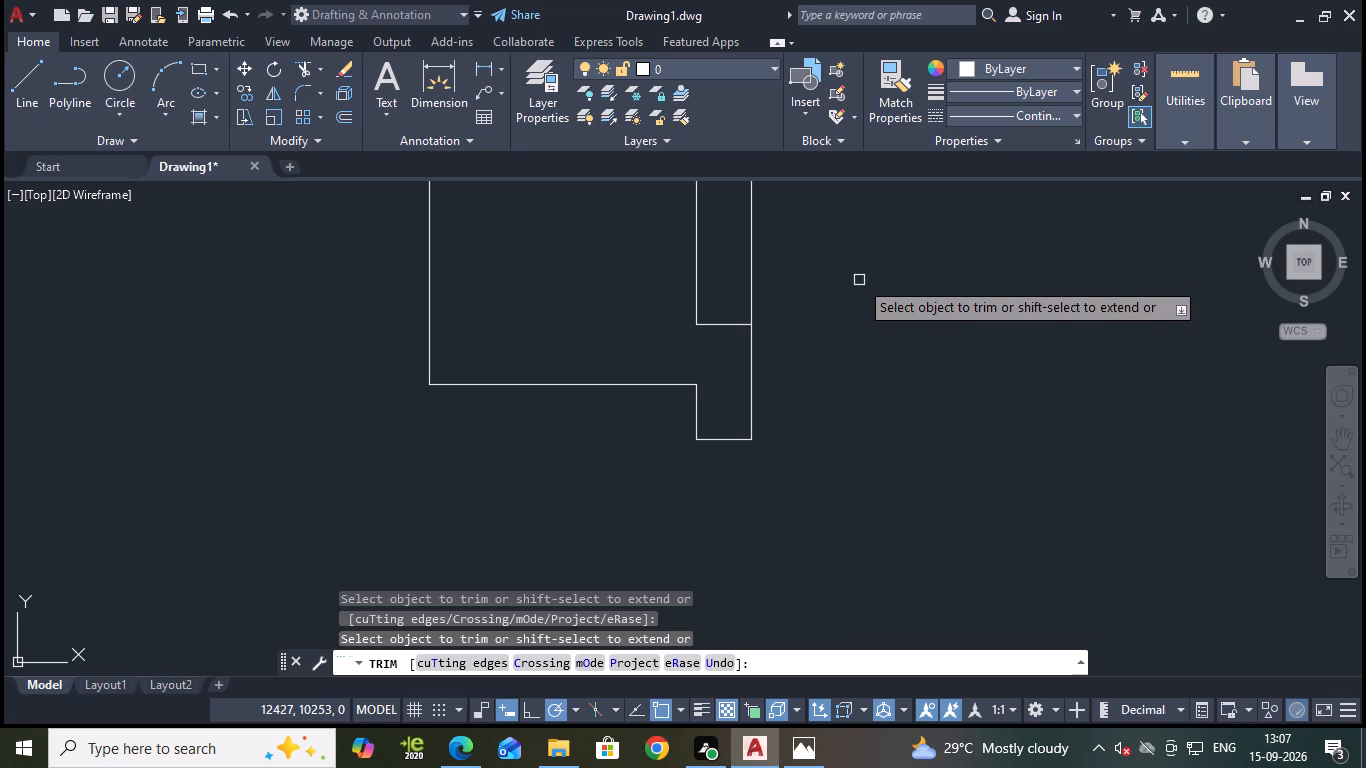
Trim away the upper 12.5 offset line and the flange's inner vertical edge from the top step down to the first horizontal line.
scroll(858, 270, down, 4)
middle_drag(879, 272, 737, 479)
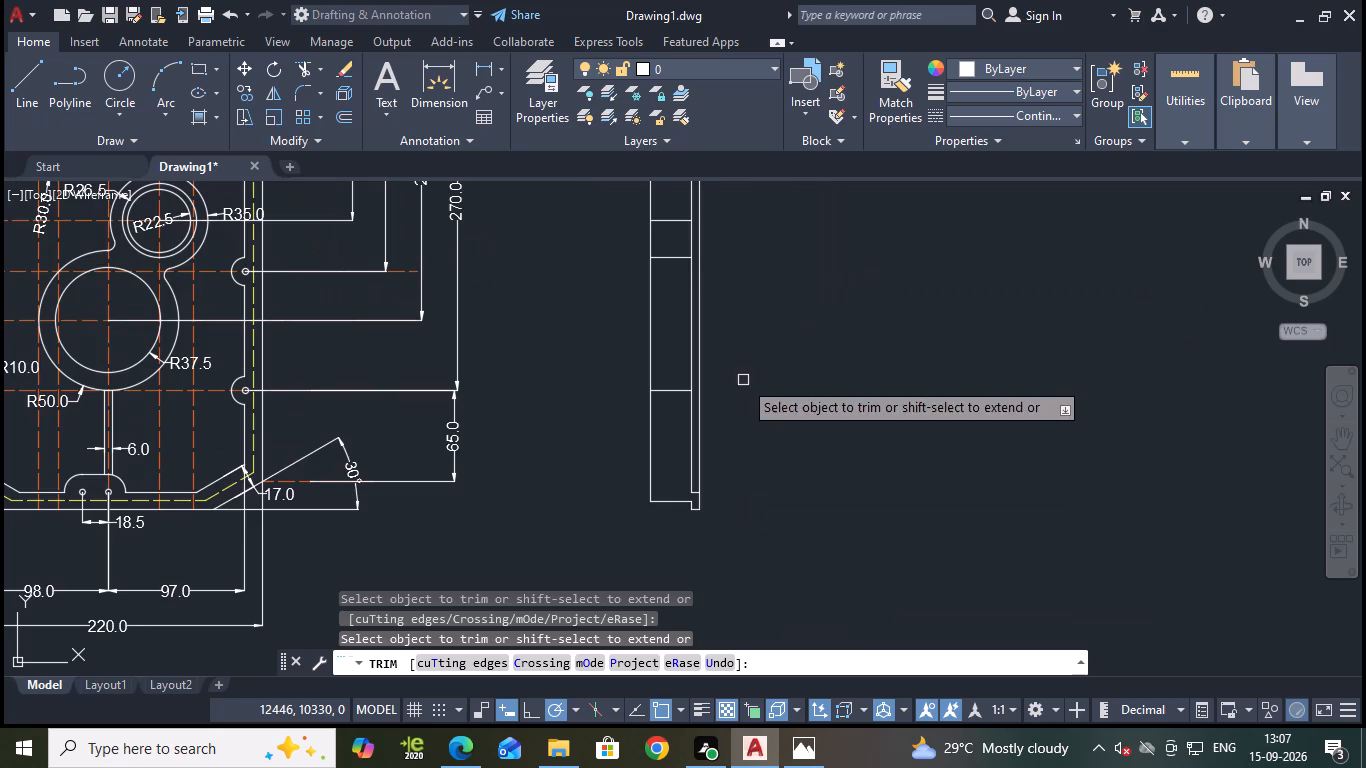
scroll(741, 532, up, 1)
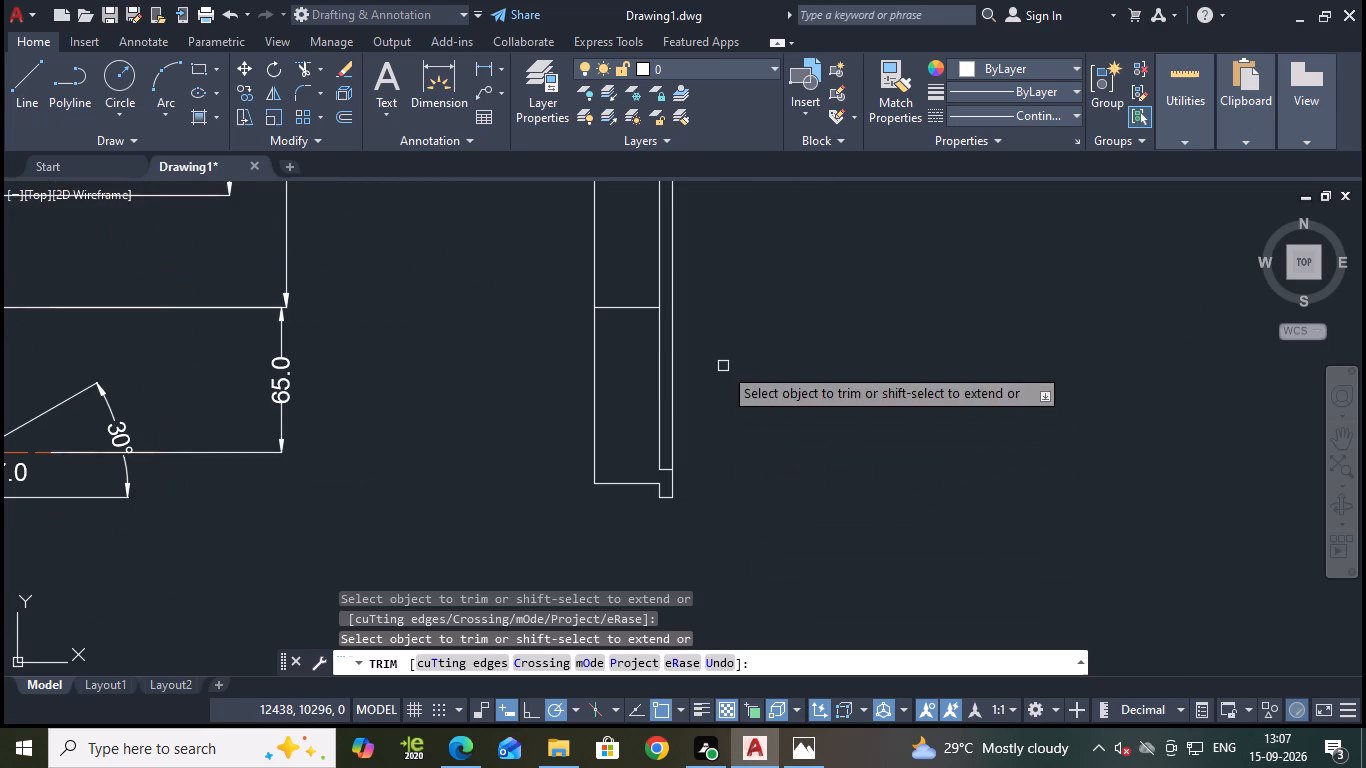
middle_drag(725, 366, 811, 518)
scroll(822, 416, down, 2)
middle_drag(879, 339, 844, 521)
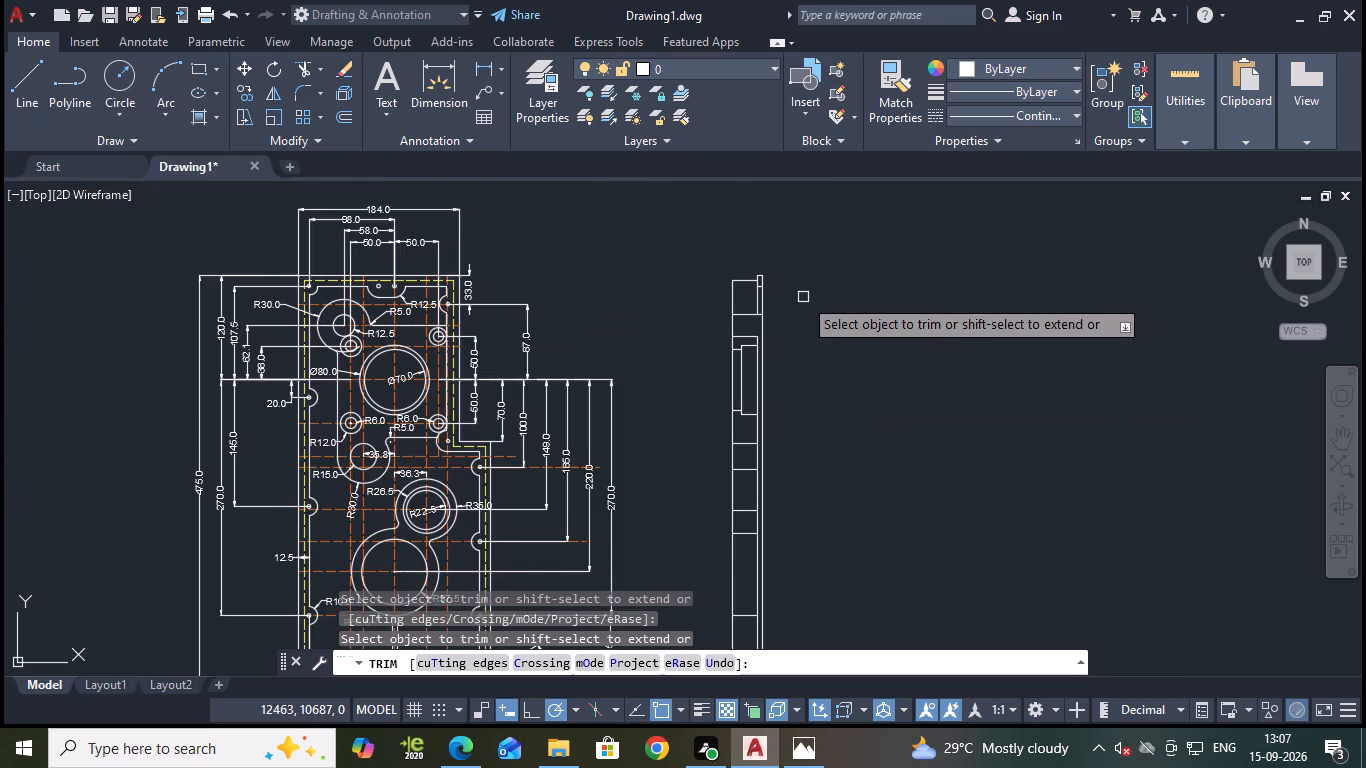
scroll(794, 318, up, 2)
middle_drag(776, 290, 793, 436)
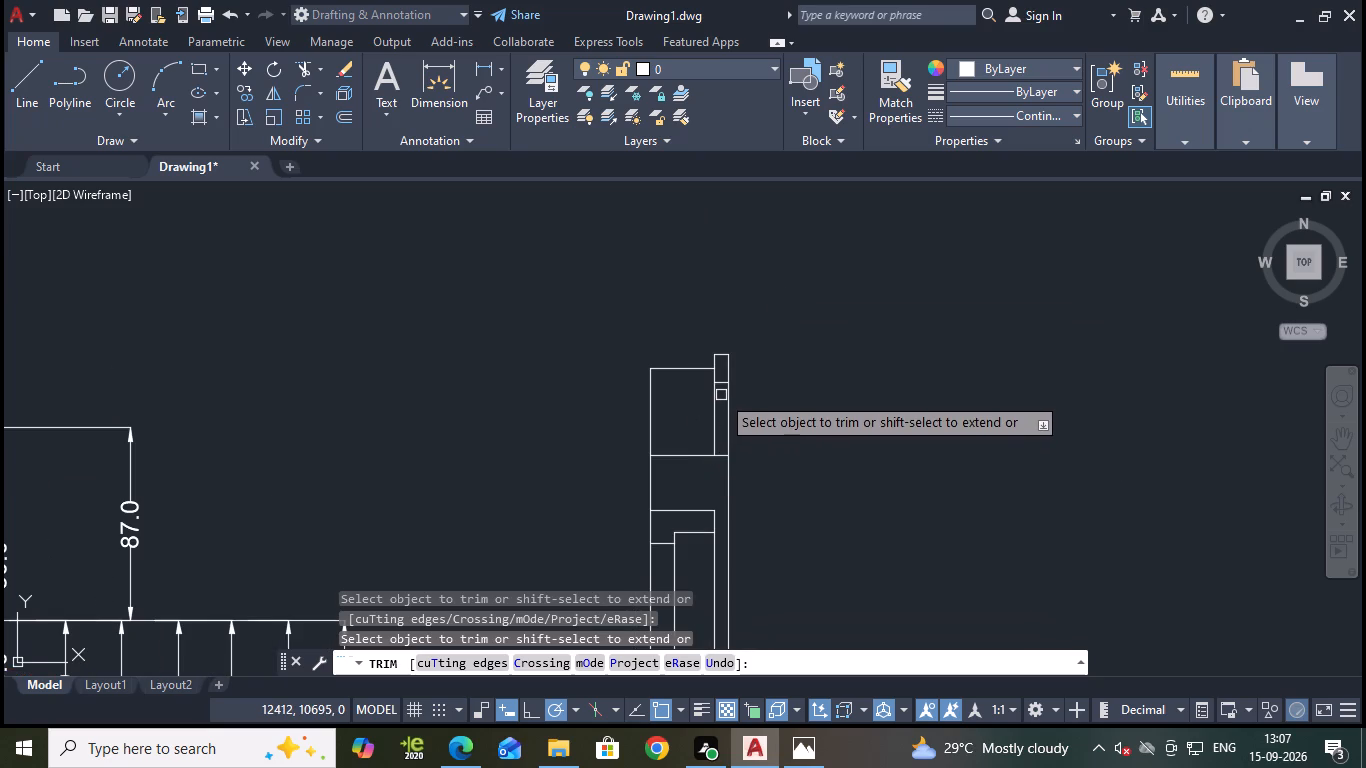
scroll(718, 374, up, 2)
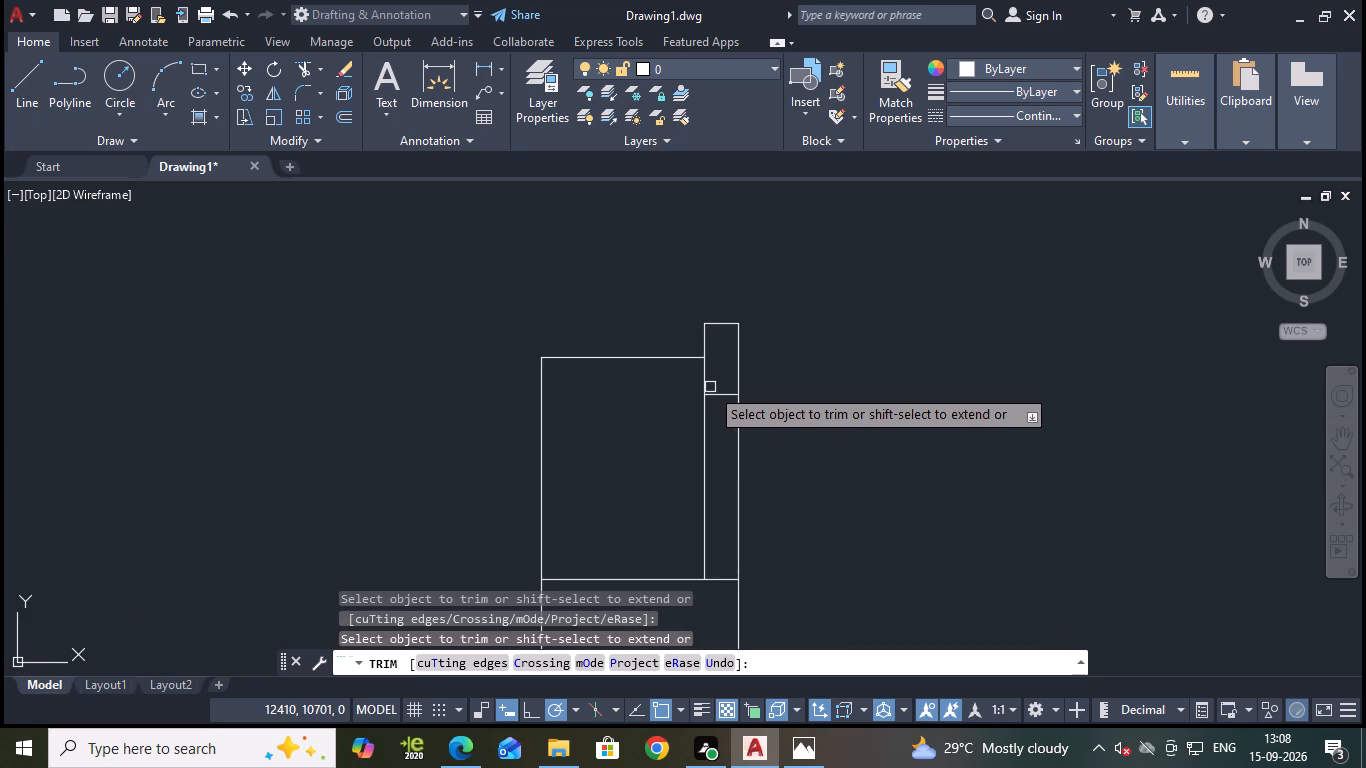
click(709, 383)
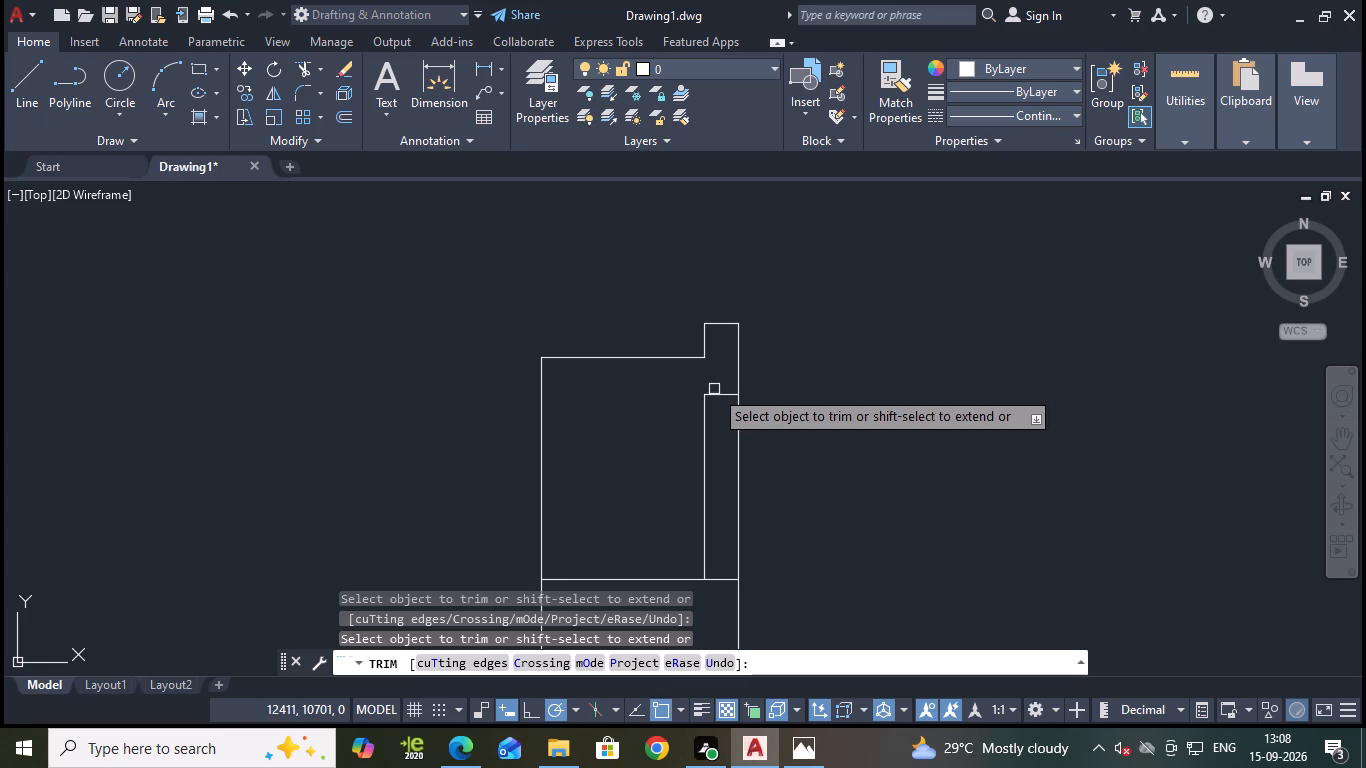
click(717, 394)
click(705, 418)
scroll(825, 428, down, 2)
key(Escape)
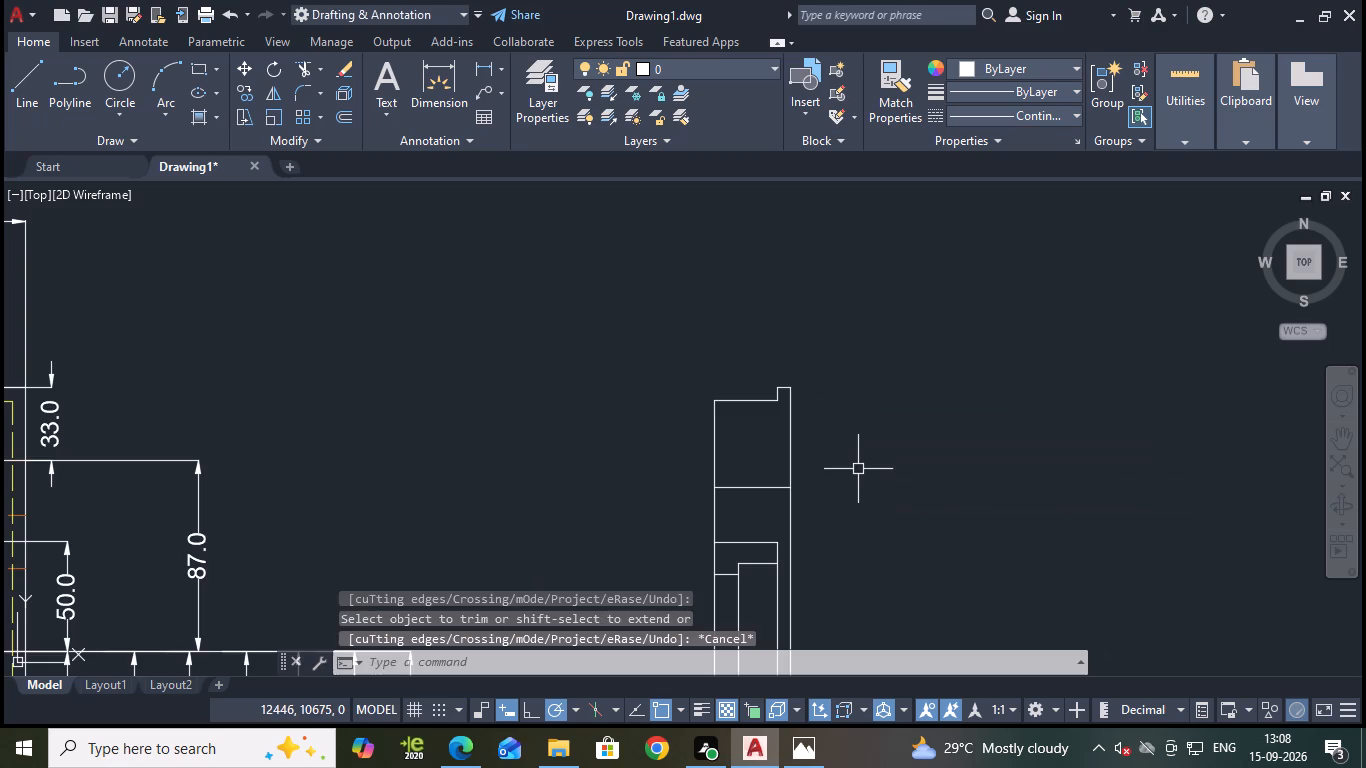
Save the drawing.
key(ctrl+s)
Examine the upper part of the side view and compare it with the front view's features.
scroll(858, 474, down, 2)
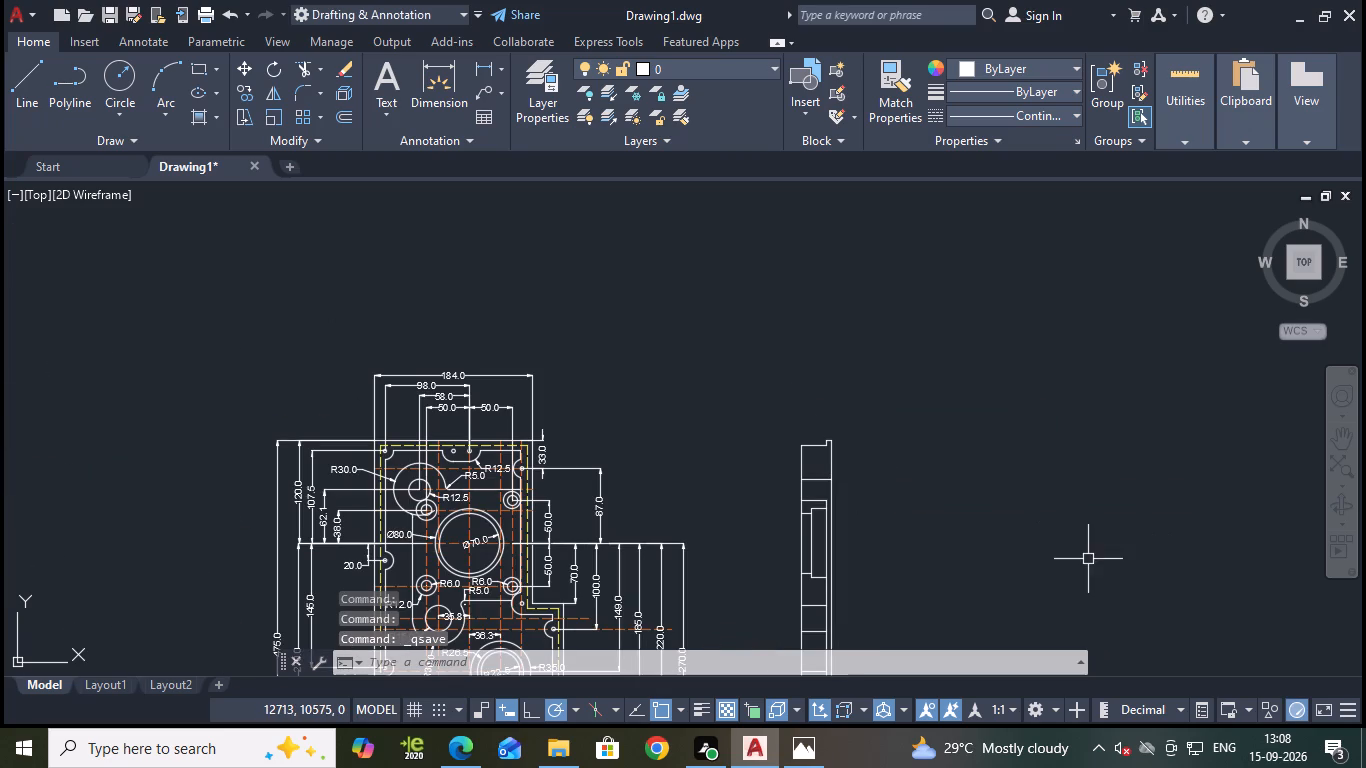
middle_drag(968, 531, 919, 363)
scroll(842, 335, up, 3)
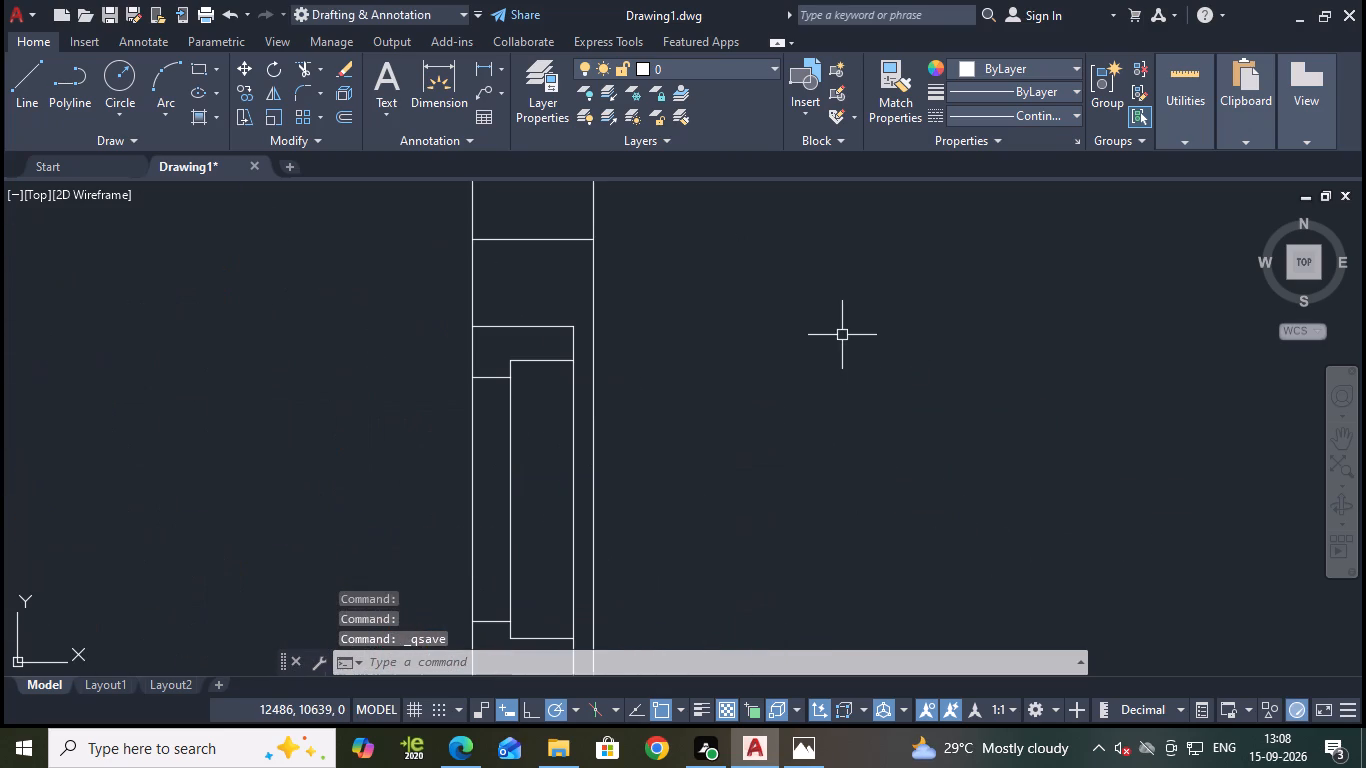
scroll(748, 351, down, 2)
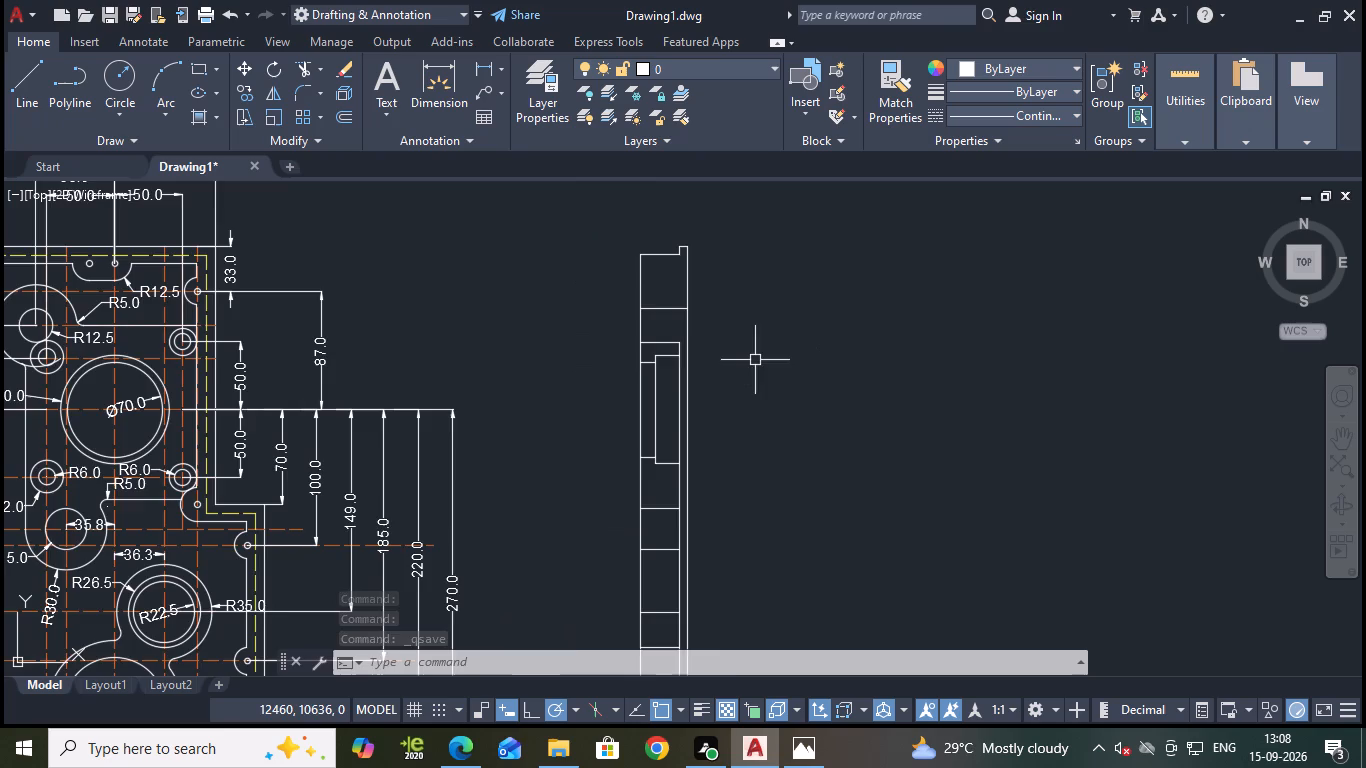
scroll(776, 377, down, 1)
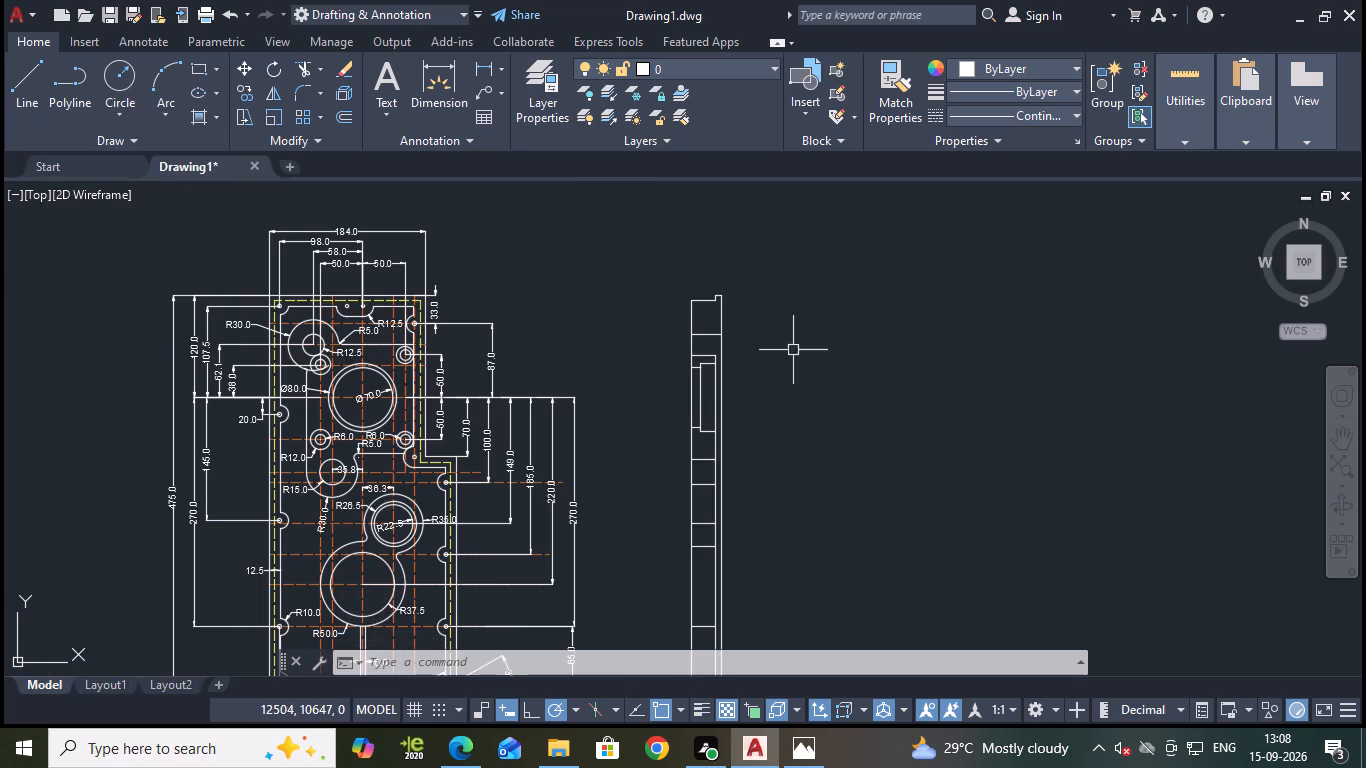
scroll(736, 330, up, 3)
middle_drag(769, 334, 781, 340)
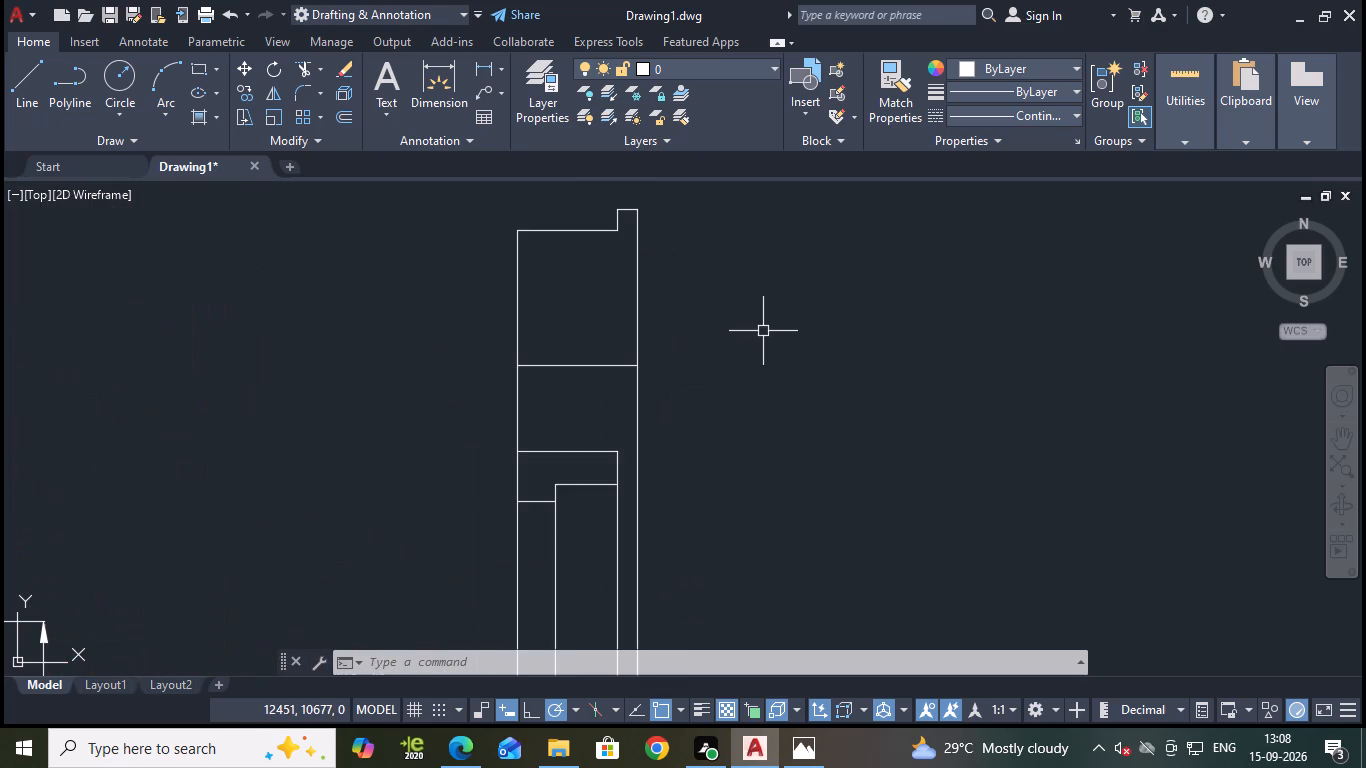
middle_drag(781, 340, 816, 354)
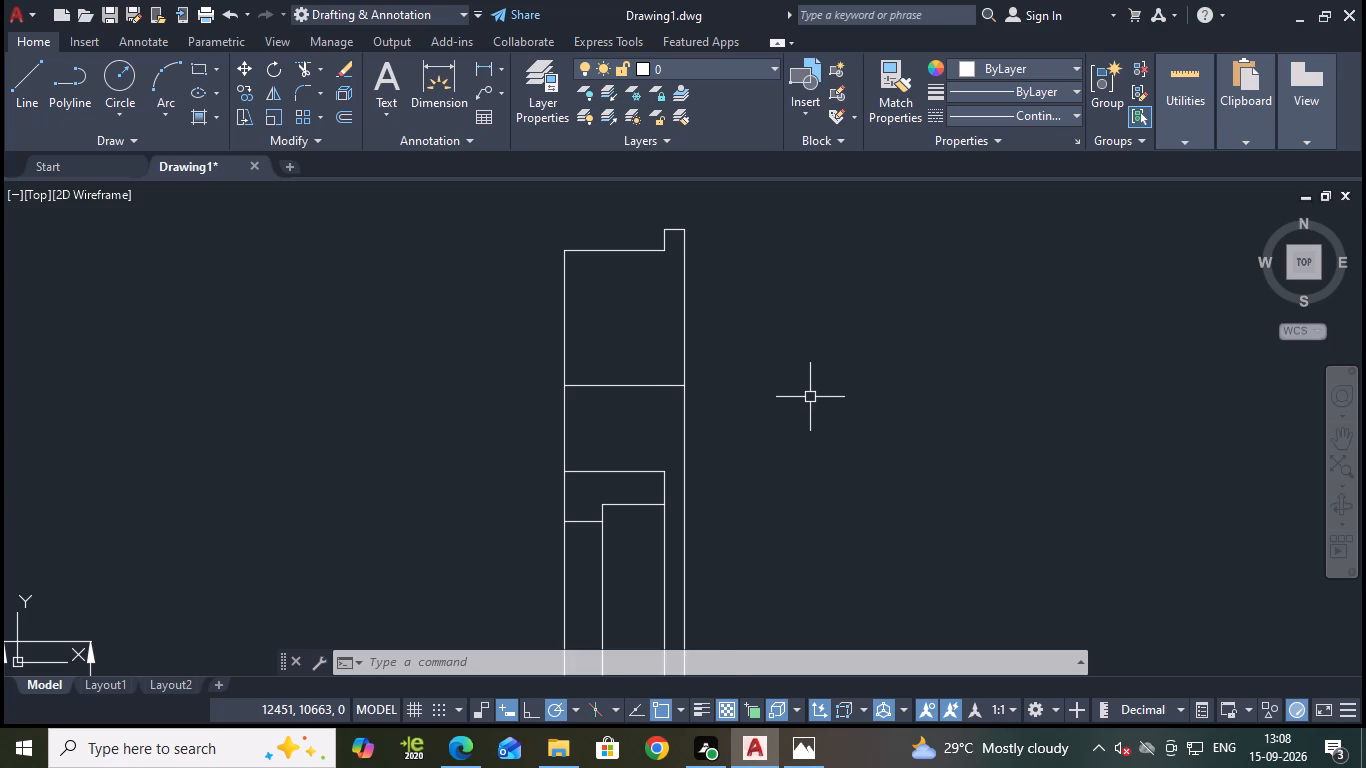
scroll(808, 396, down, 1)
middle_drag(851, 413, 892, 412)
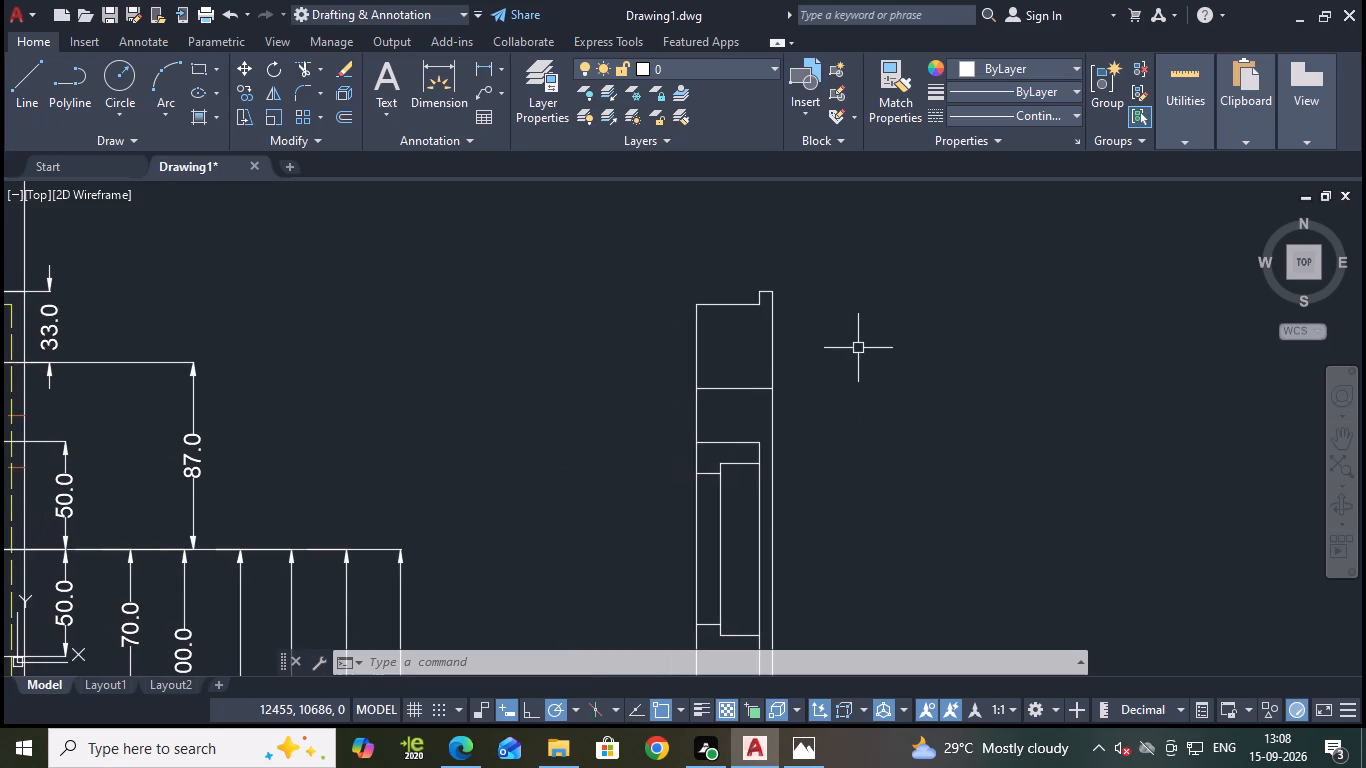
scroll(860, 348, down, 1)
scroll(830, 417, up, 2)
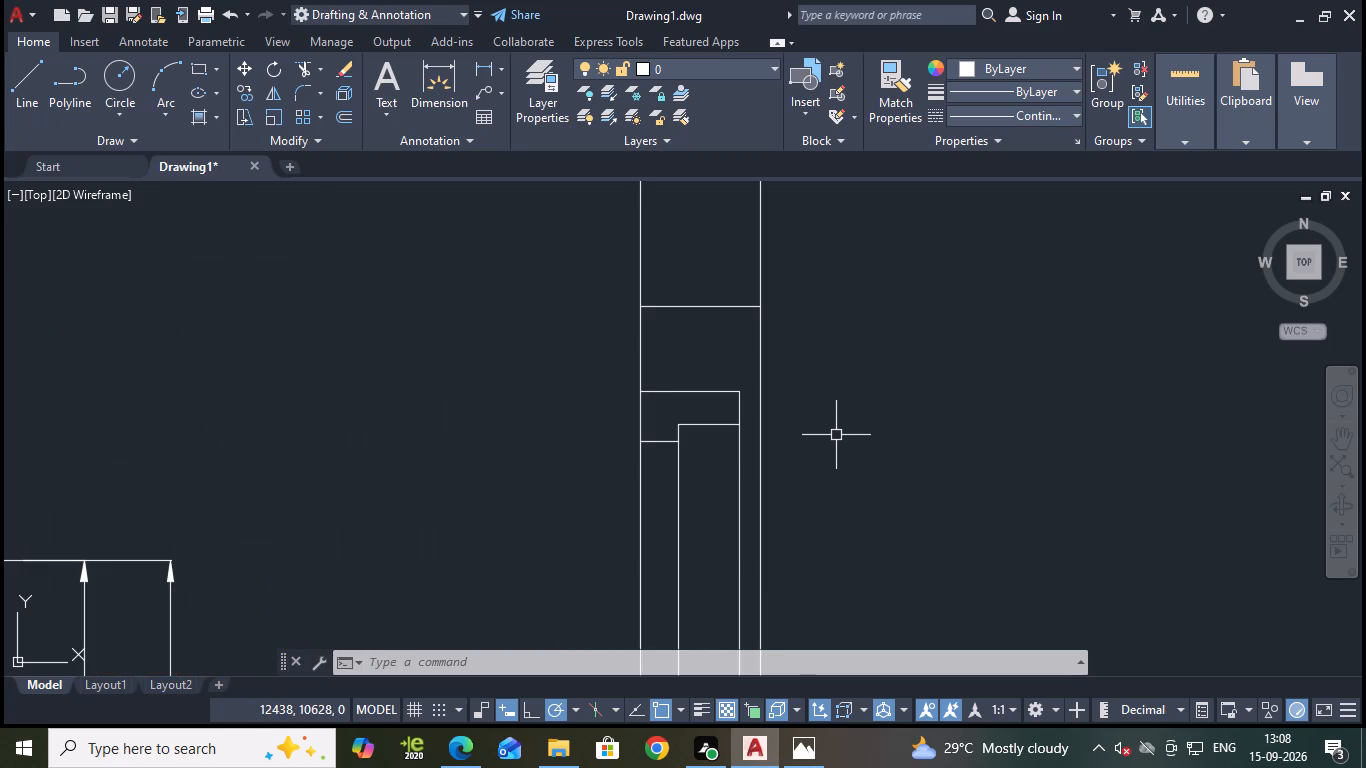
scroll(823, 366, down, 2)
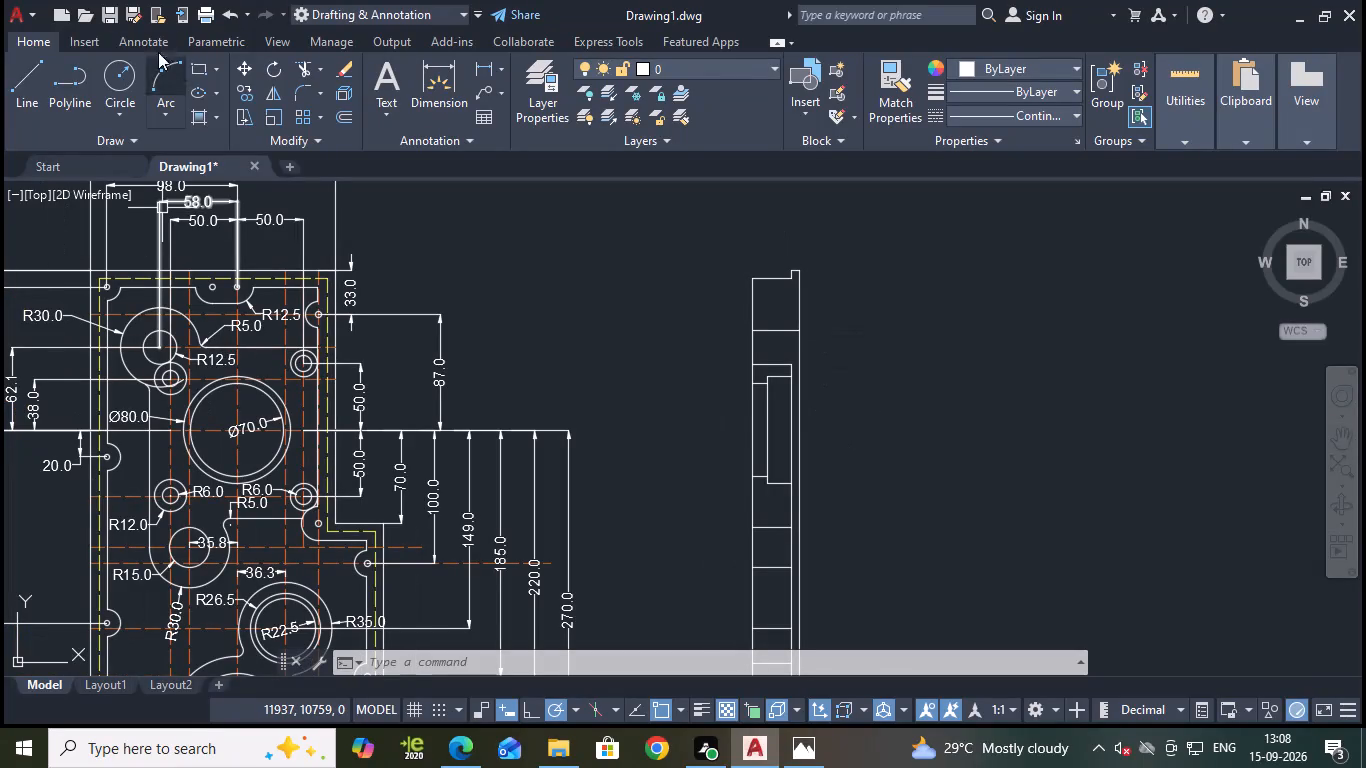
Draw a horizontal projection line about 613 long from the top of the R30.0 boss circle to beyond the side view.
click(20, 71)
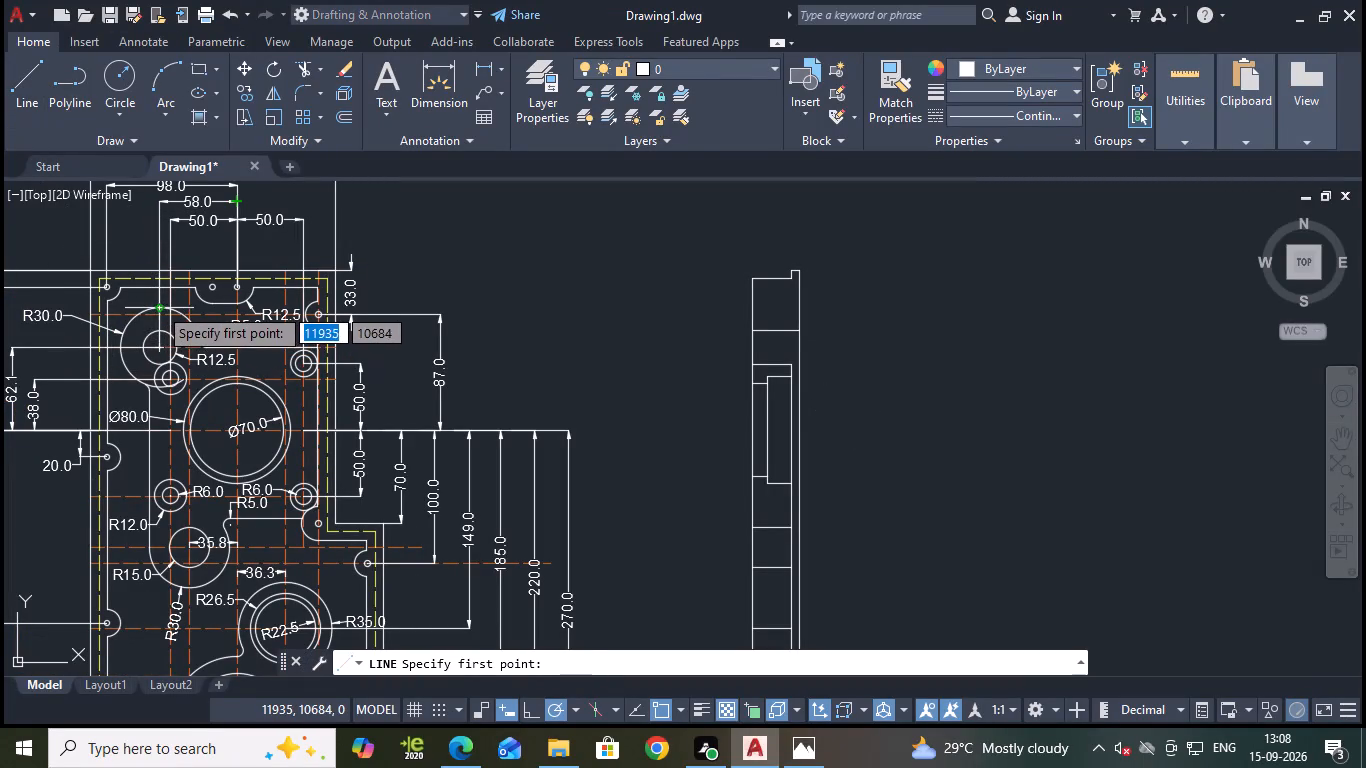
click(158, 306)
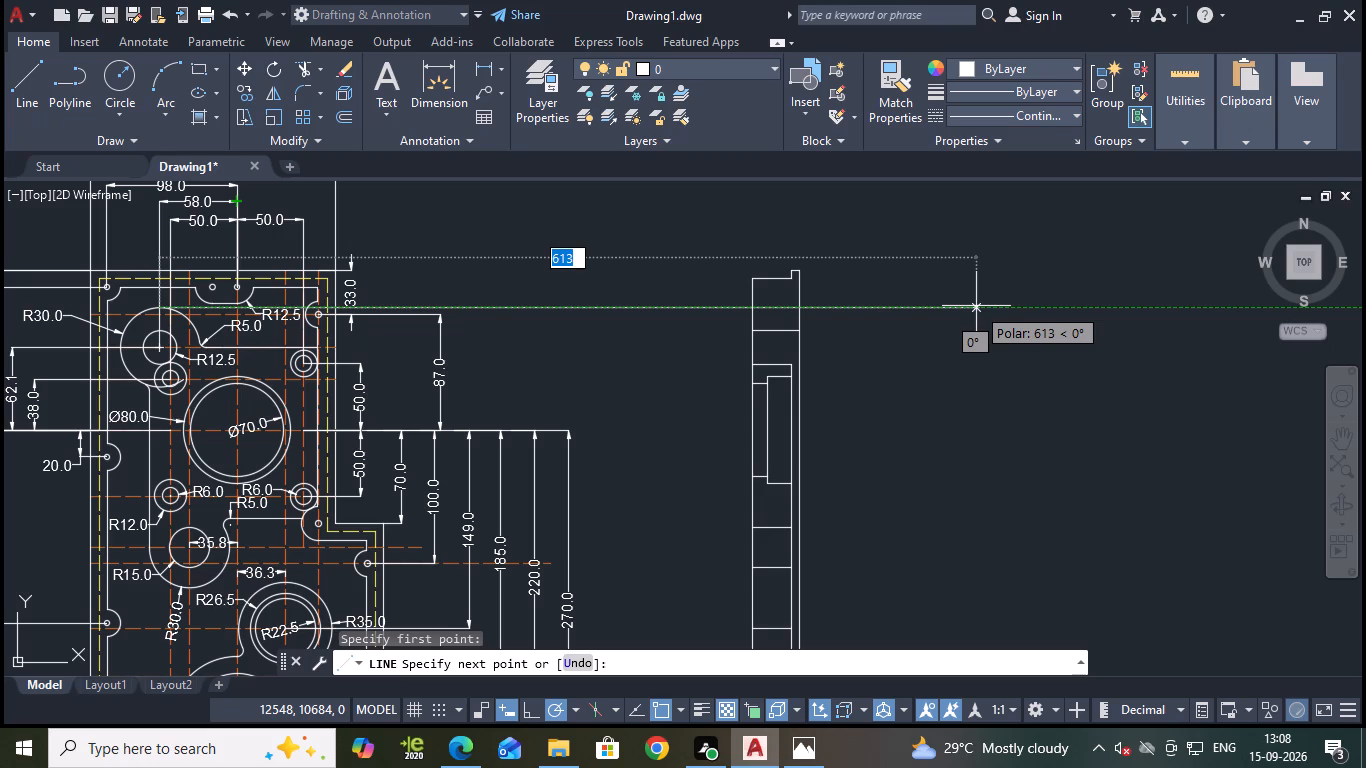
click(976, 306)
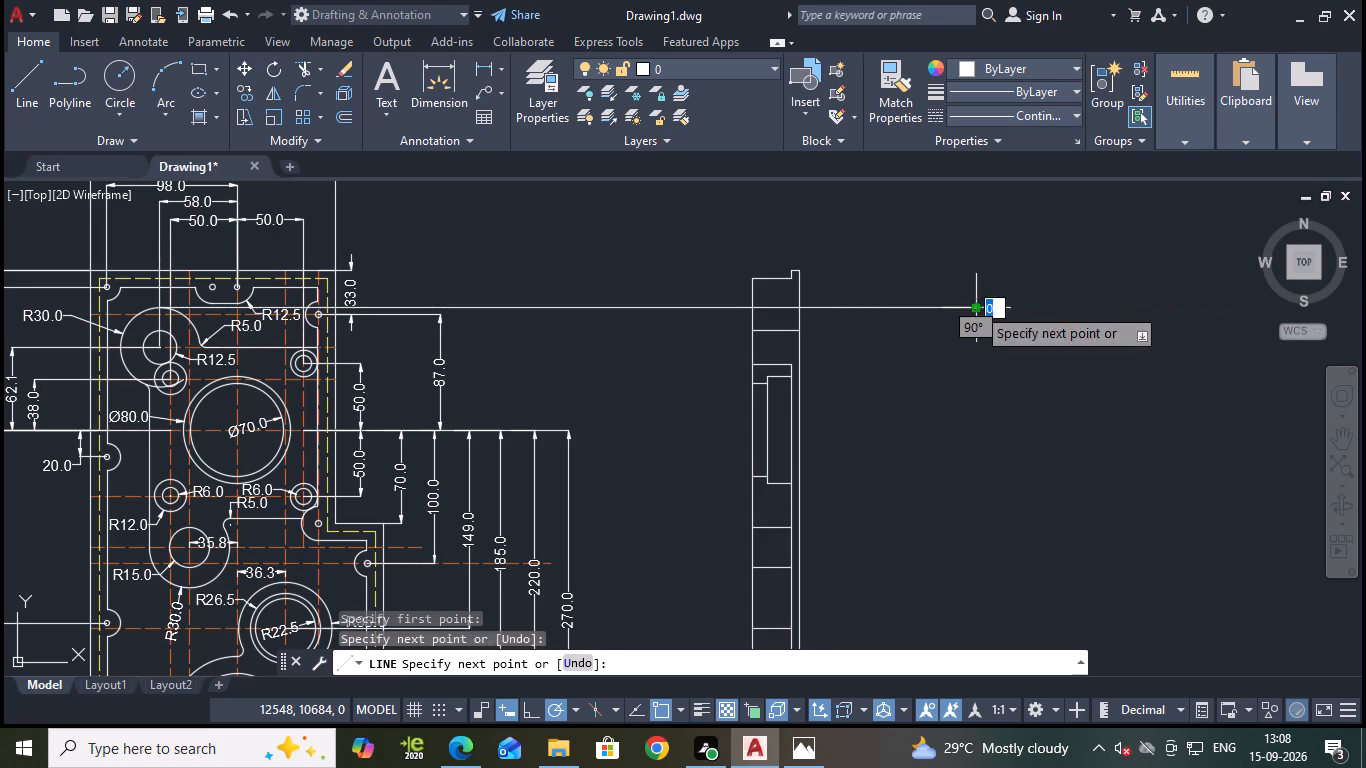
key(Escape)
Remove the projection line between the two views and its leftover piece across the front view.
text(tr)
key(Return)
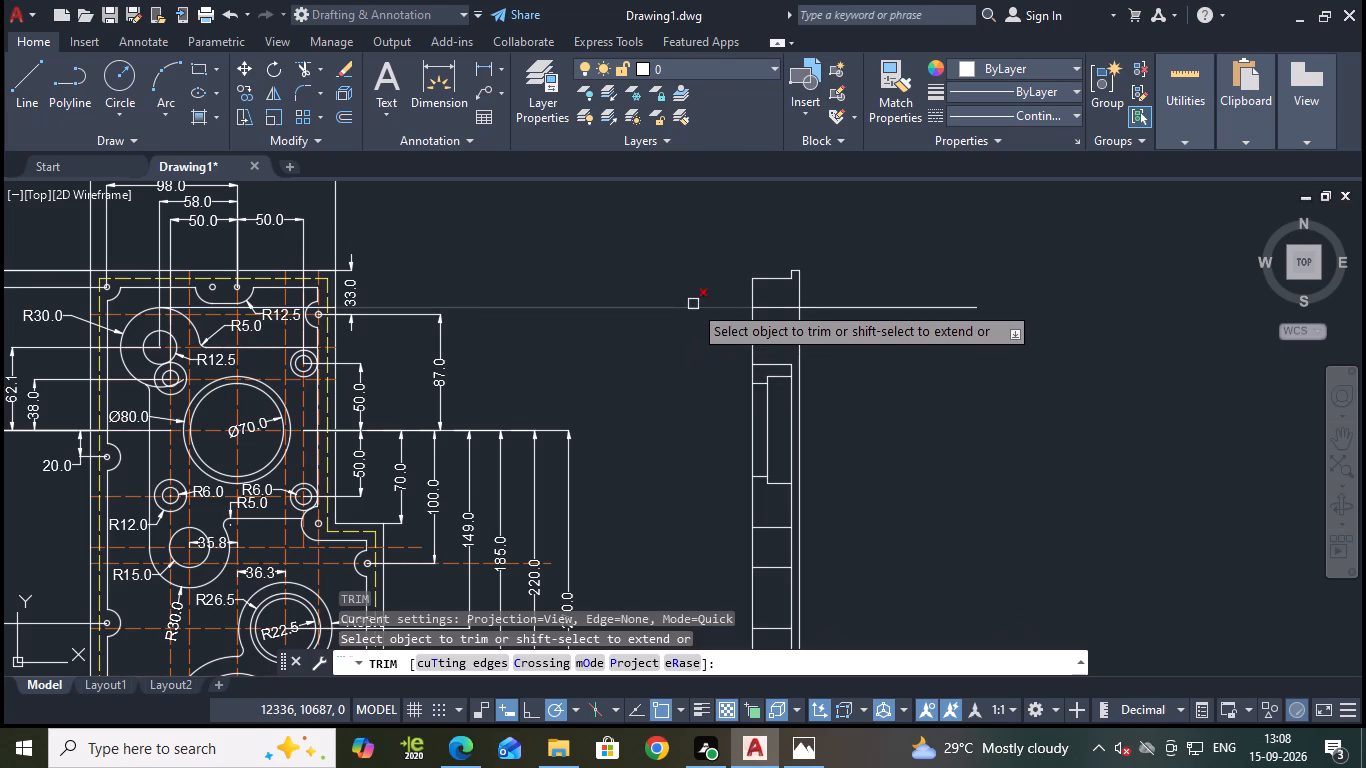
click(693, 303)
key(Escape)
scroll(321, 299, up, 2)
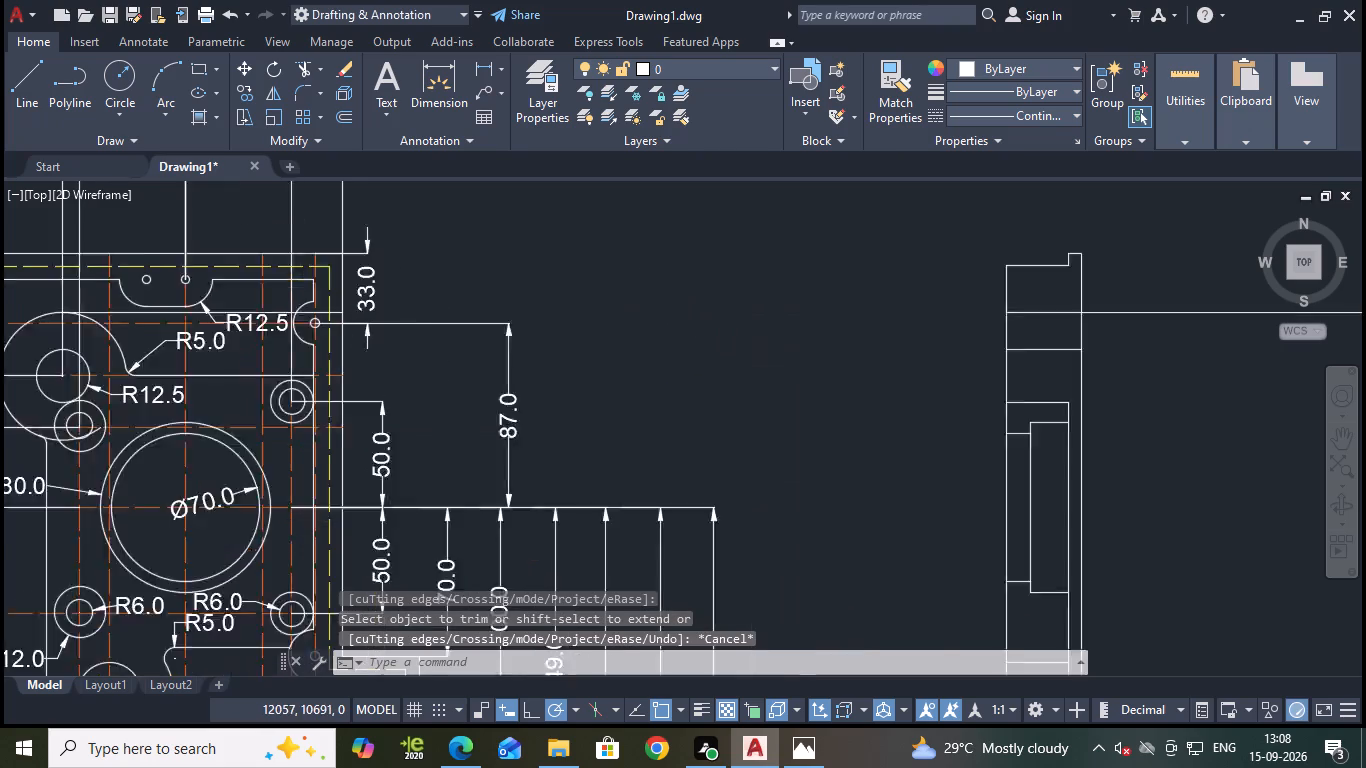
middle_drag(549, 300, 1053, 305)
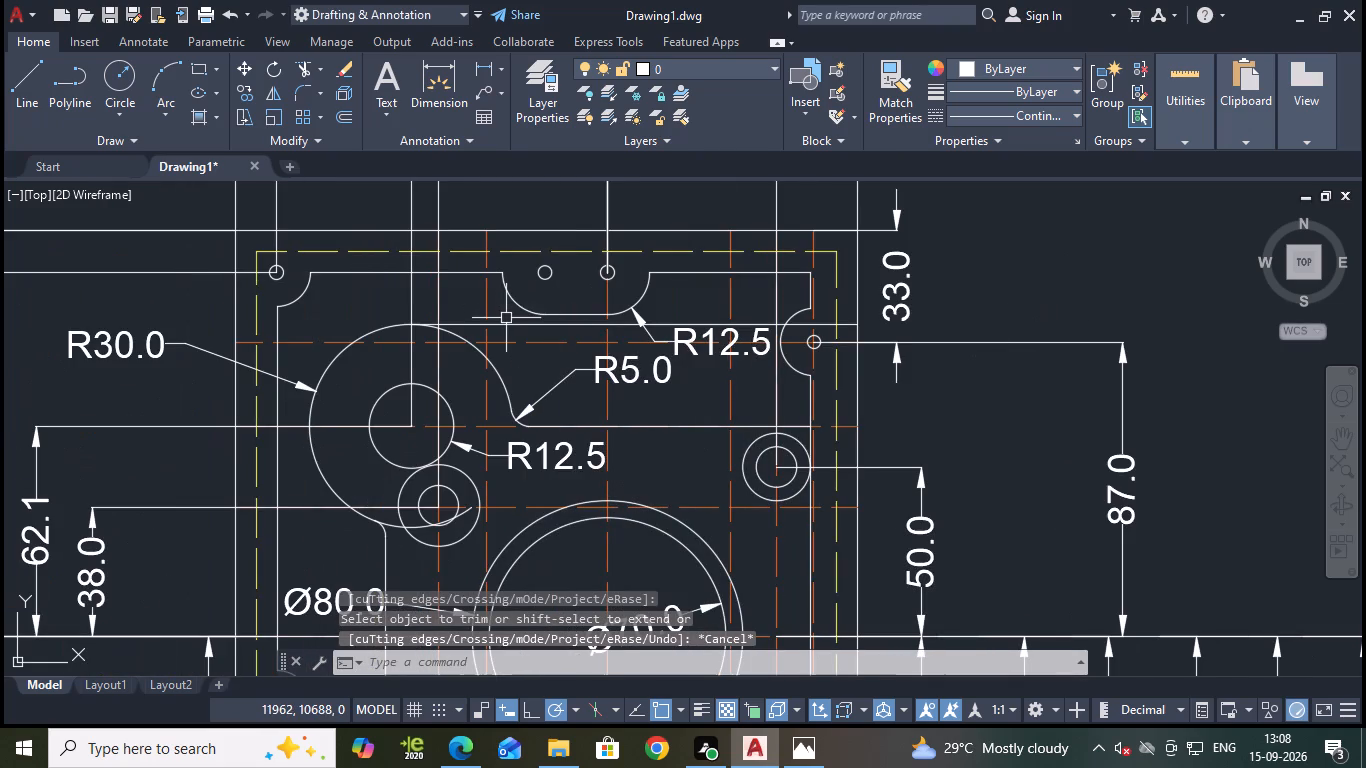
click(506, 321)
key(e)
key(Return)
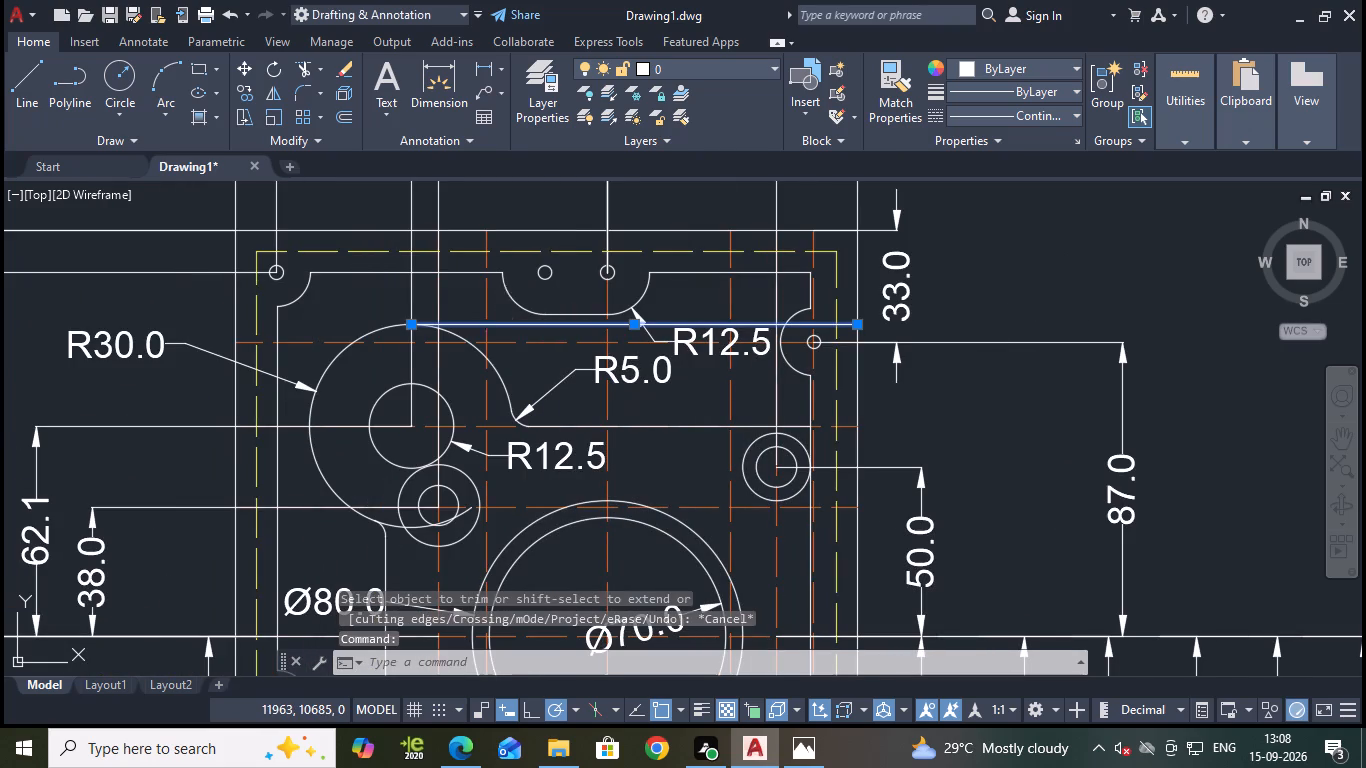
Trim the projection line's overhang beyond the flange's outer edge in the side view.
scroll(506, 321, down, 2)
middle_drag(920, 320, 689, 371)
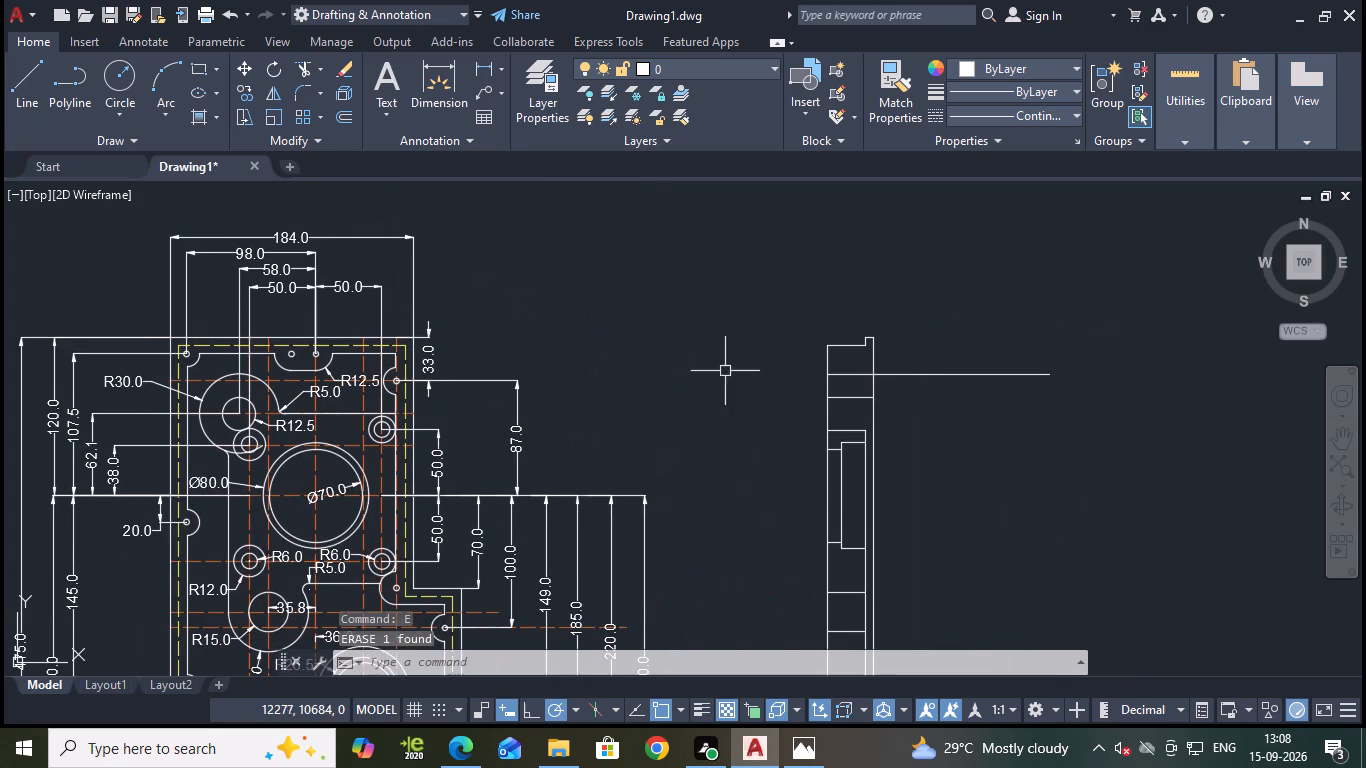
scroll(902, 375, up, 2)
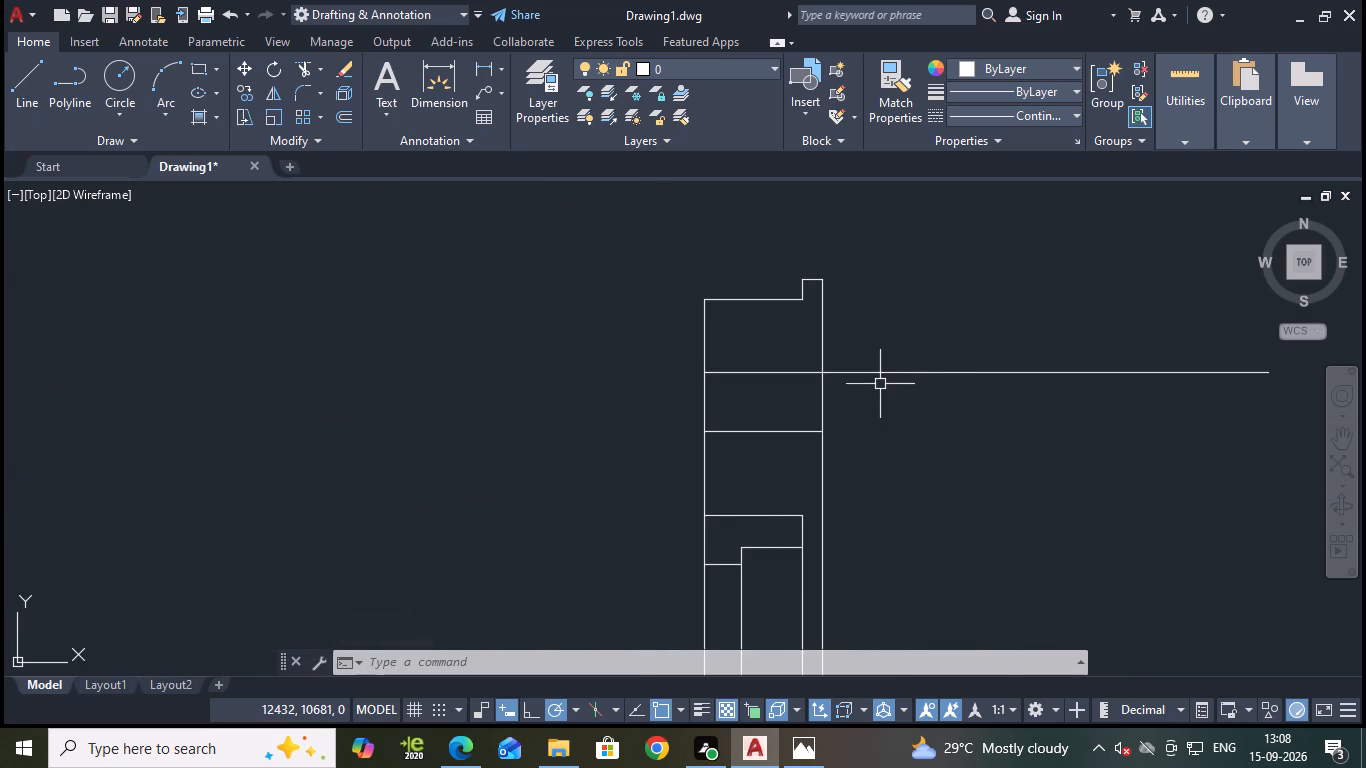
text(tr)
key(Return)
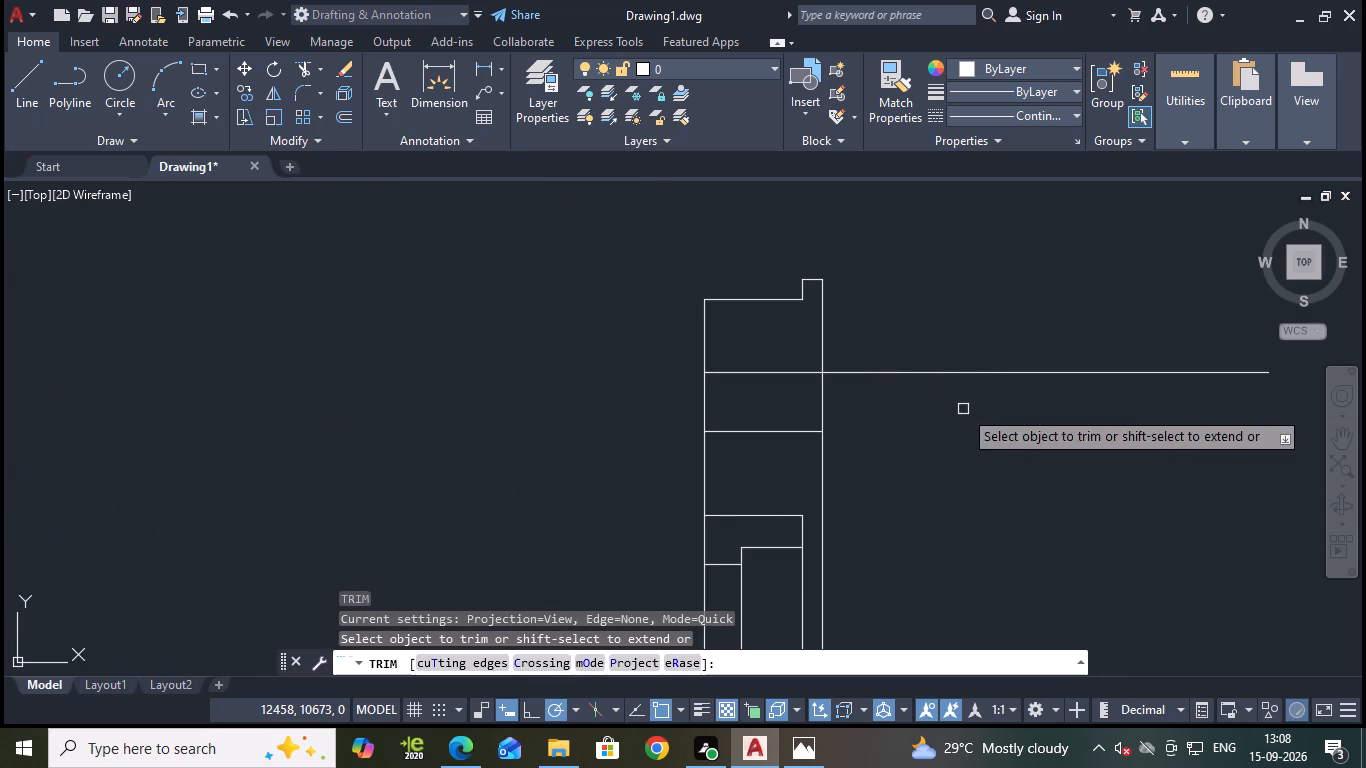
click(899, 367)
click(899, 367)
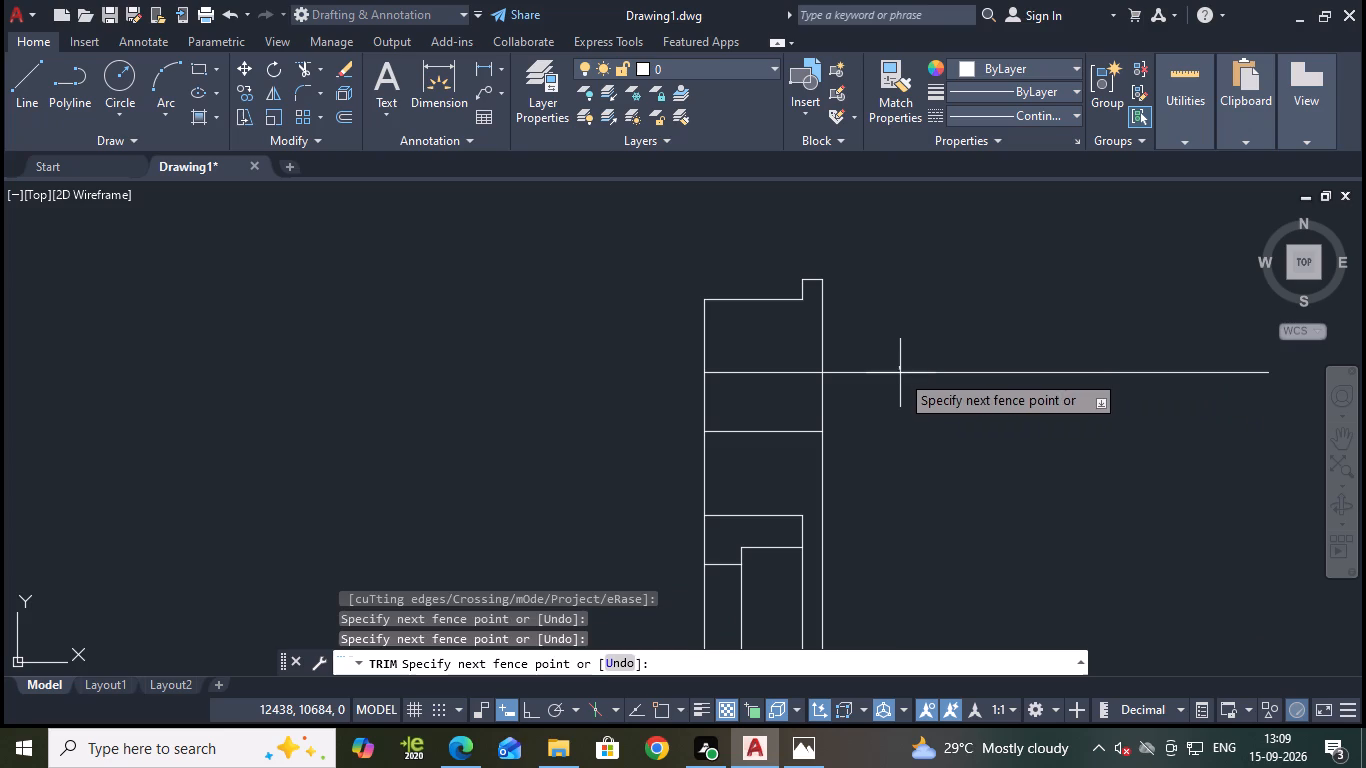
click(900, 373)
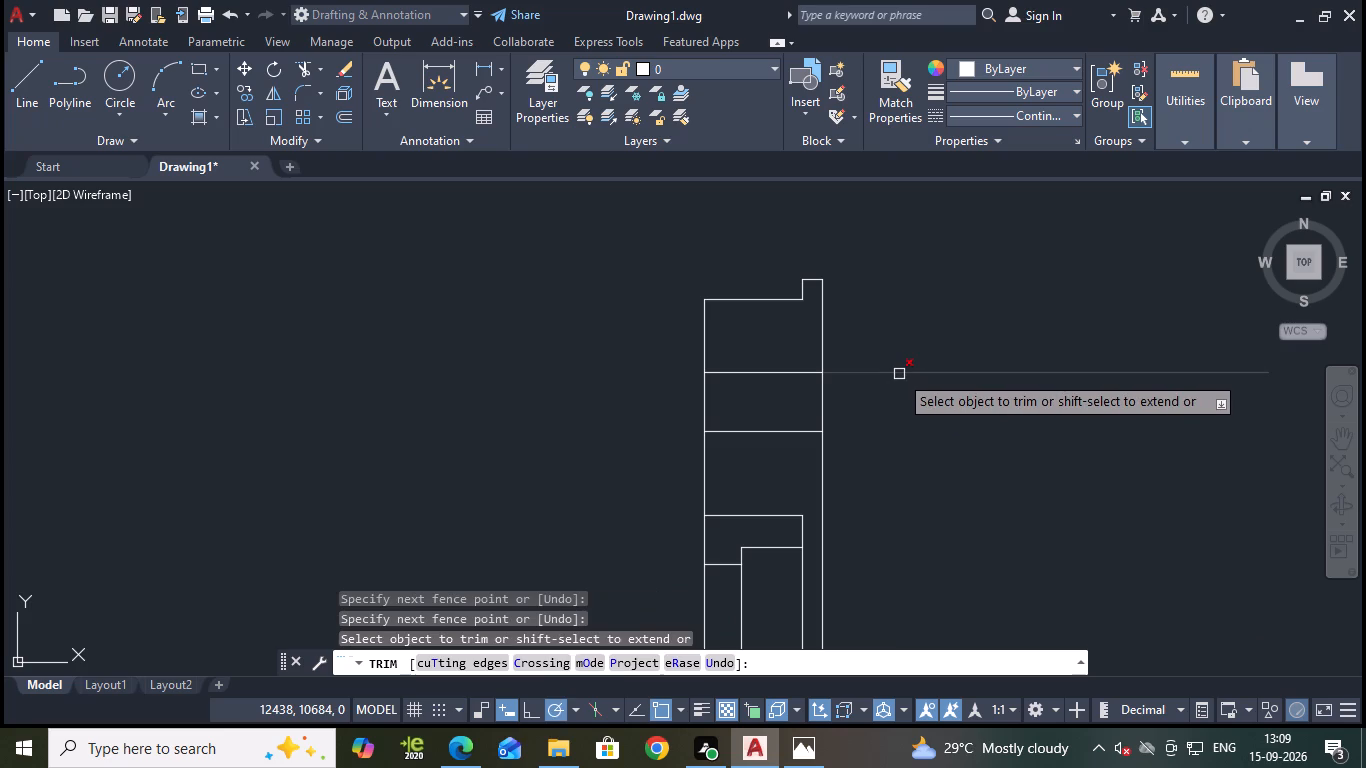
click(908, 374)
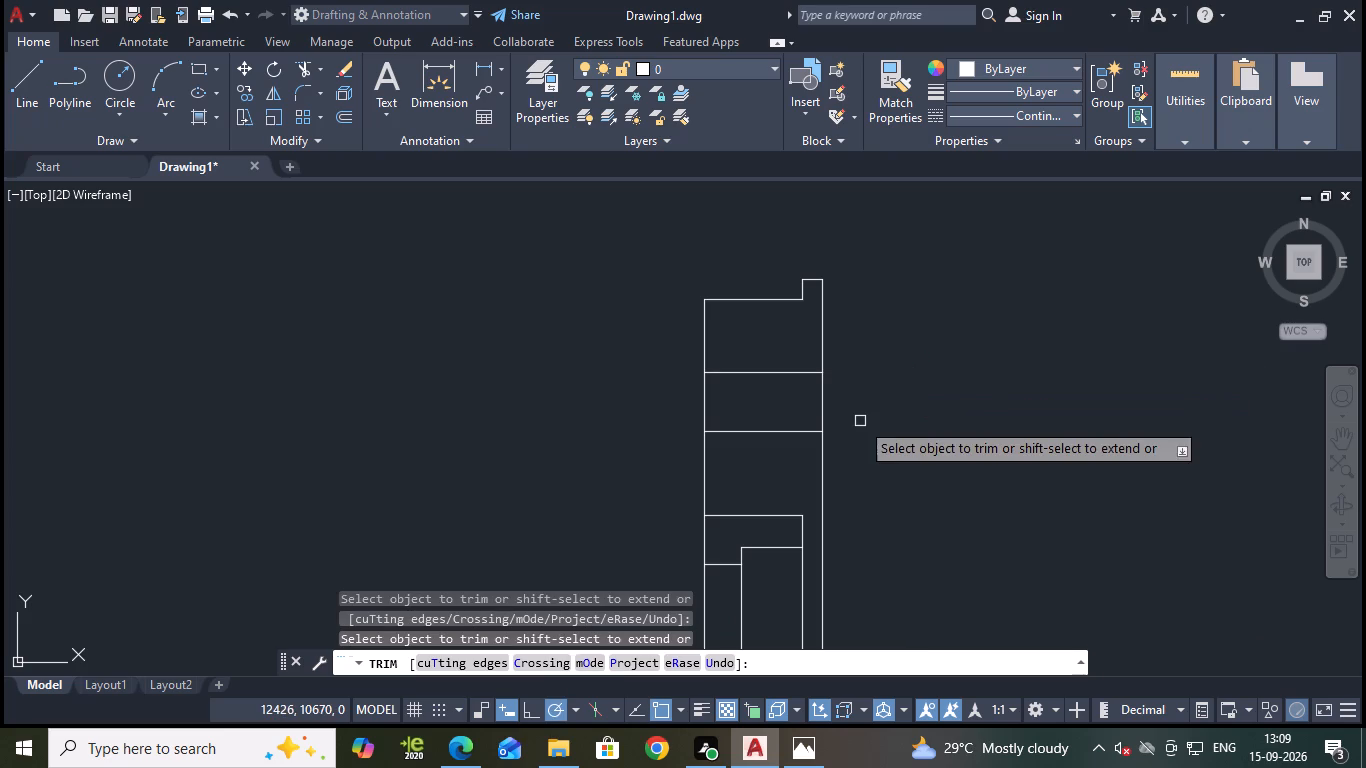
scroll(892, 412, up, 2)
scroll(850, 373, down, 2)
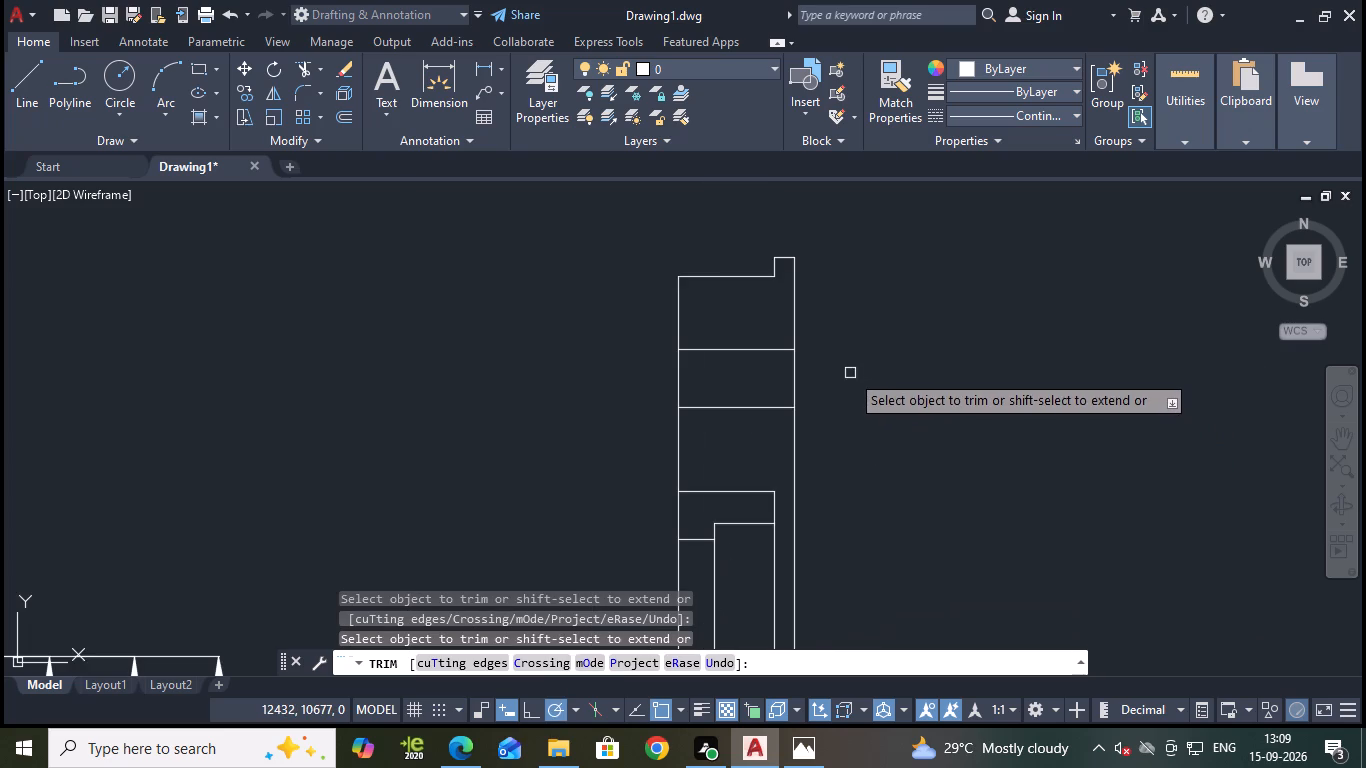
scroll(883, 389, down, 1)
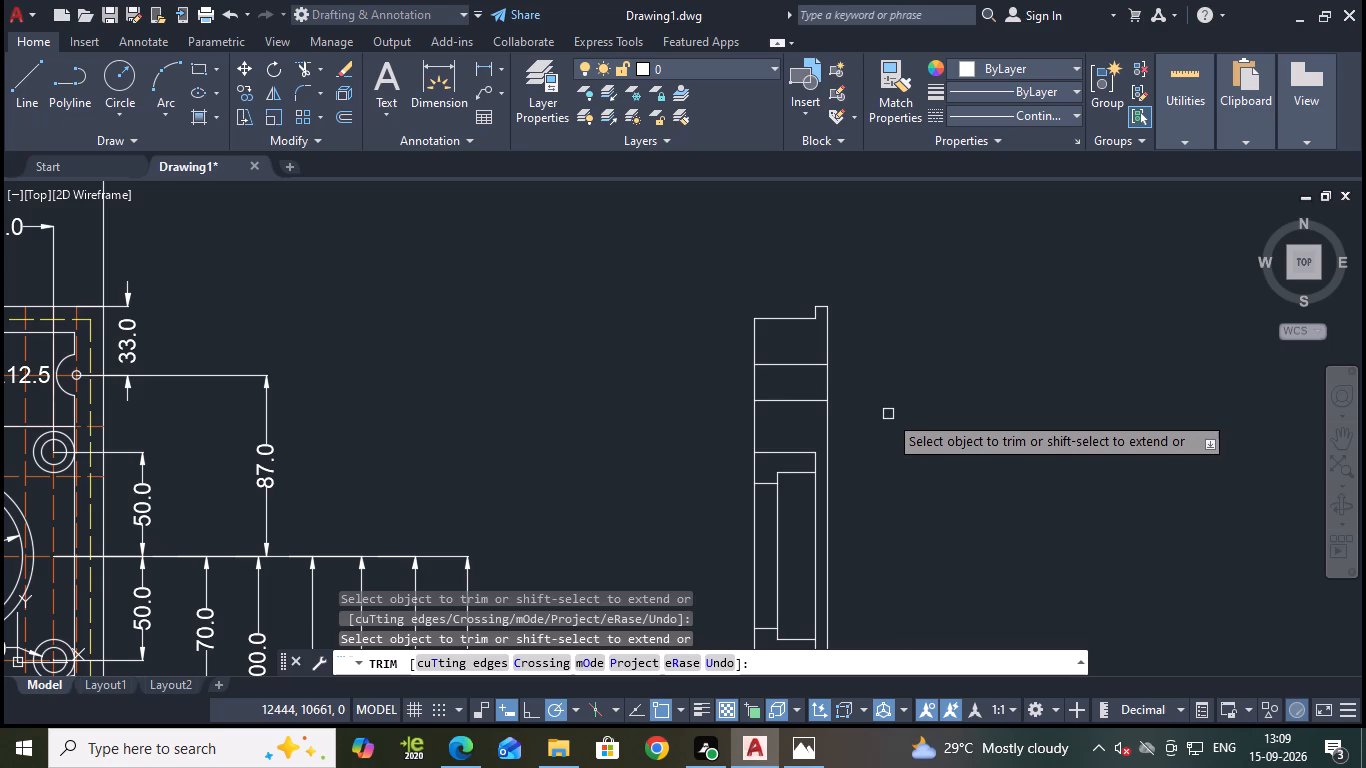
key(Escape)
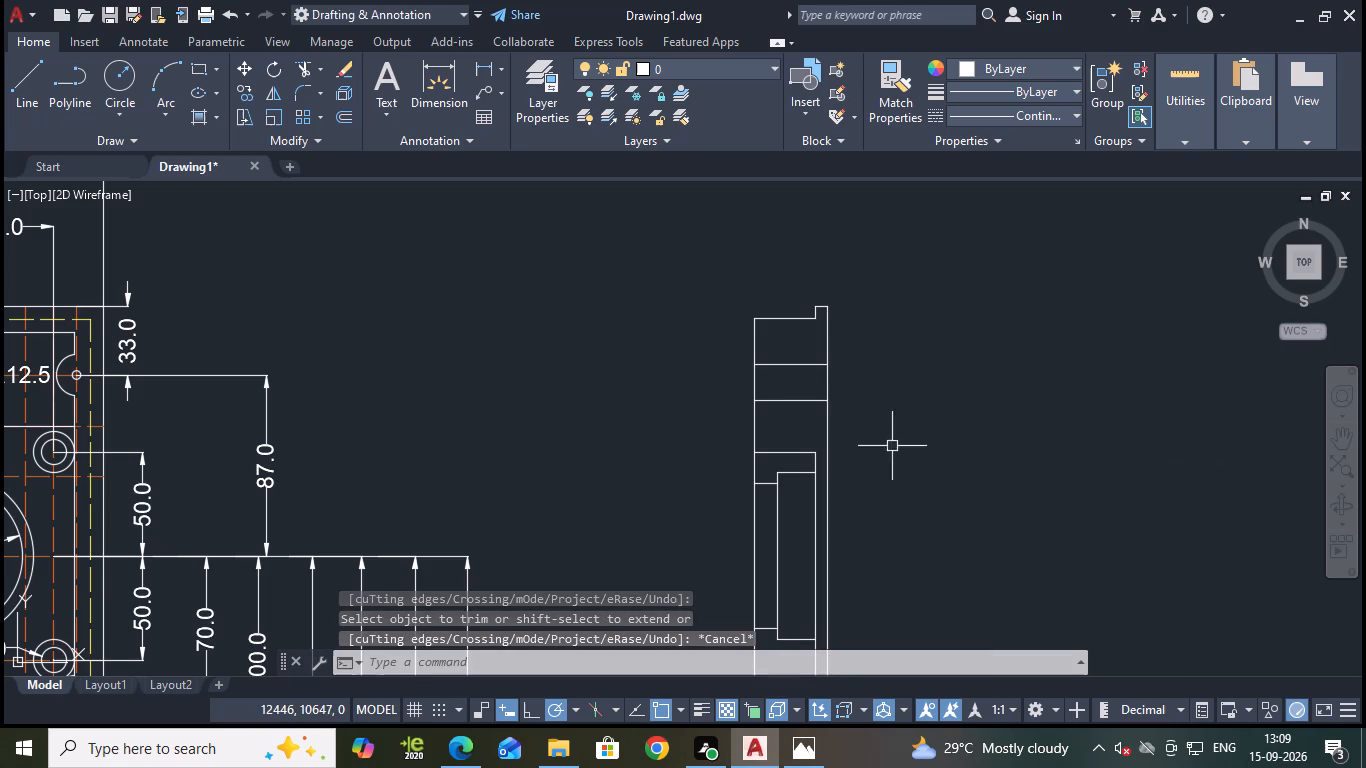
Stretch the upper end of the flange's inner vertical edge straight up past the top of the side view.
middle_drag(880, 498, 901, 460)
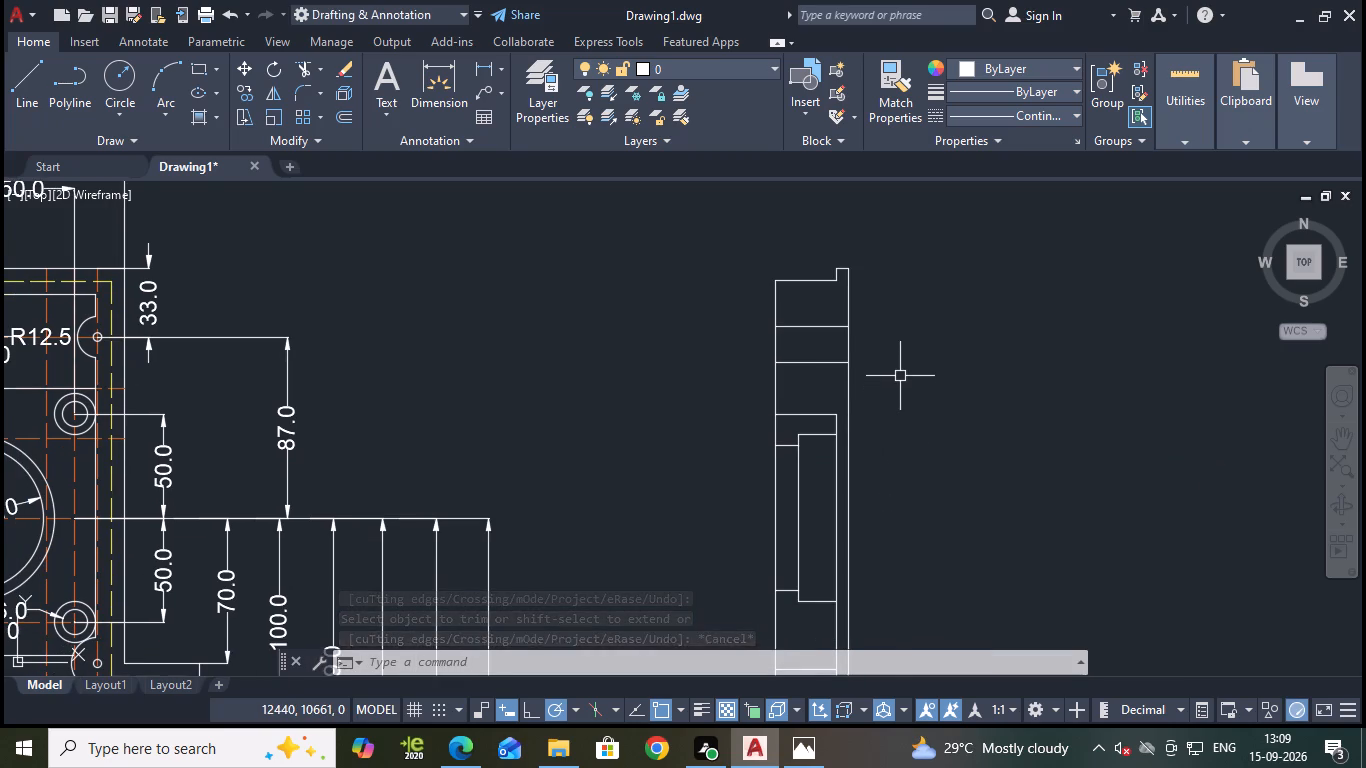
middle_drag(900, 377, 958, 439)
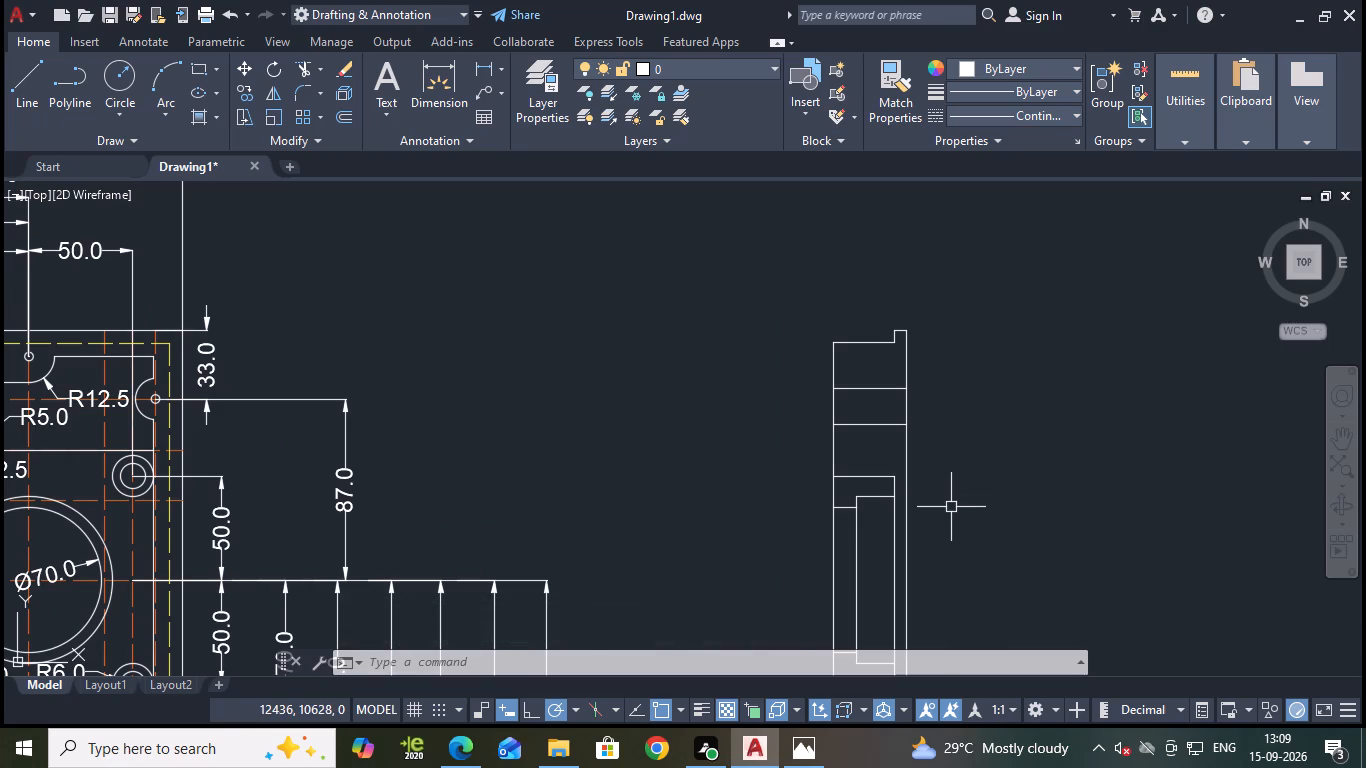
scroll(952, 508, up, 1)
scroll(944, 464, down, 1)
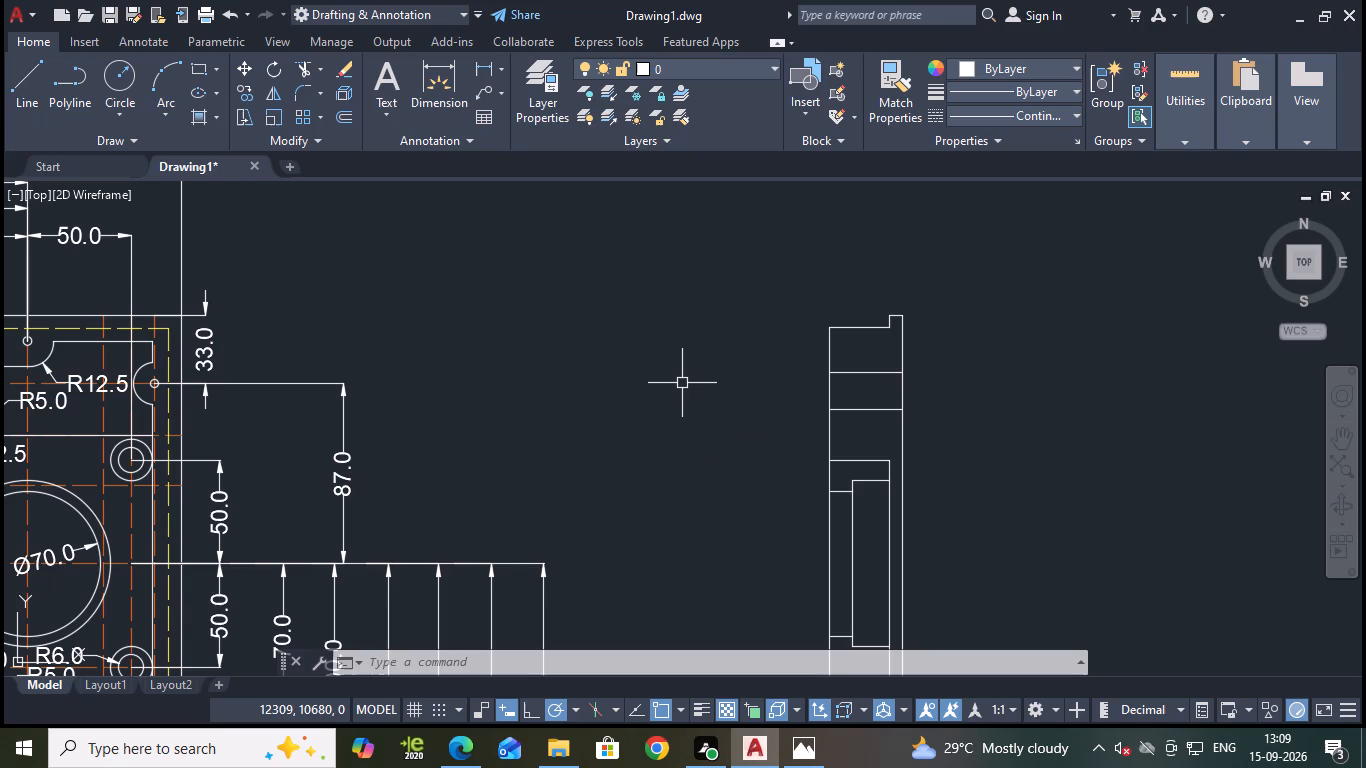
click(890, 525)
click(886, 466)
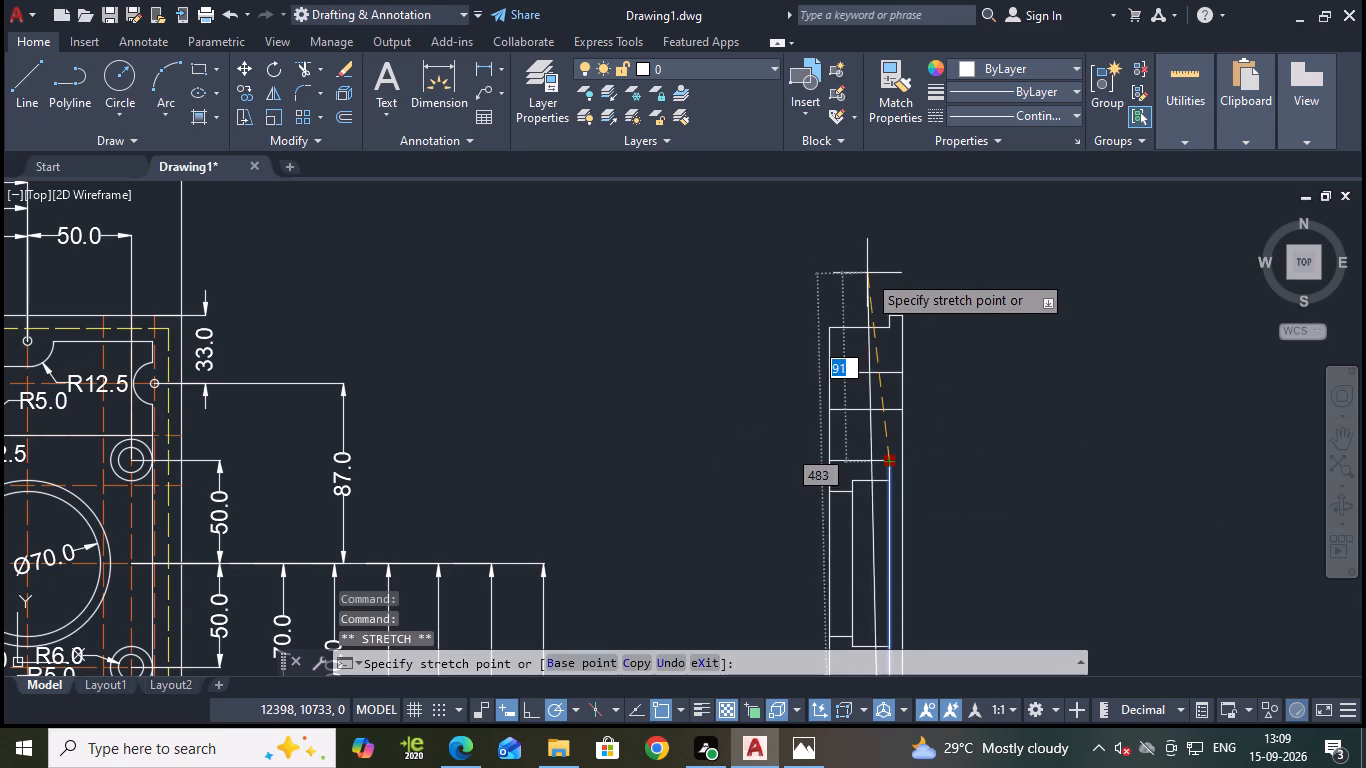
click(892, 246)
key(Escape)
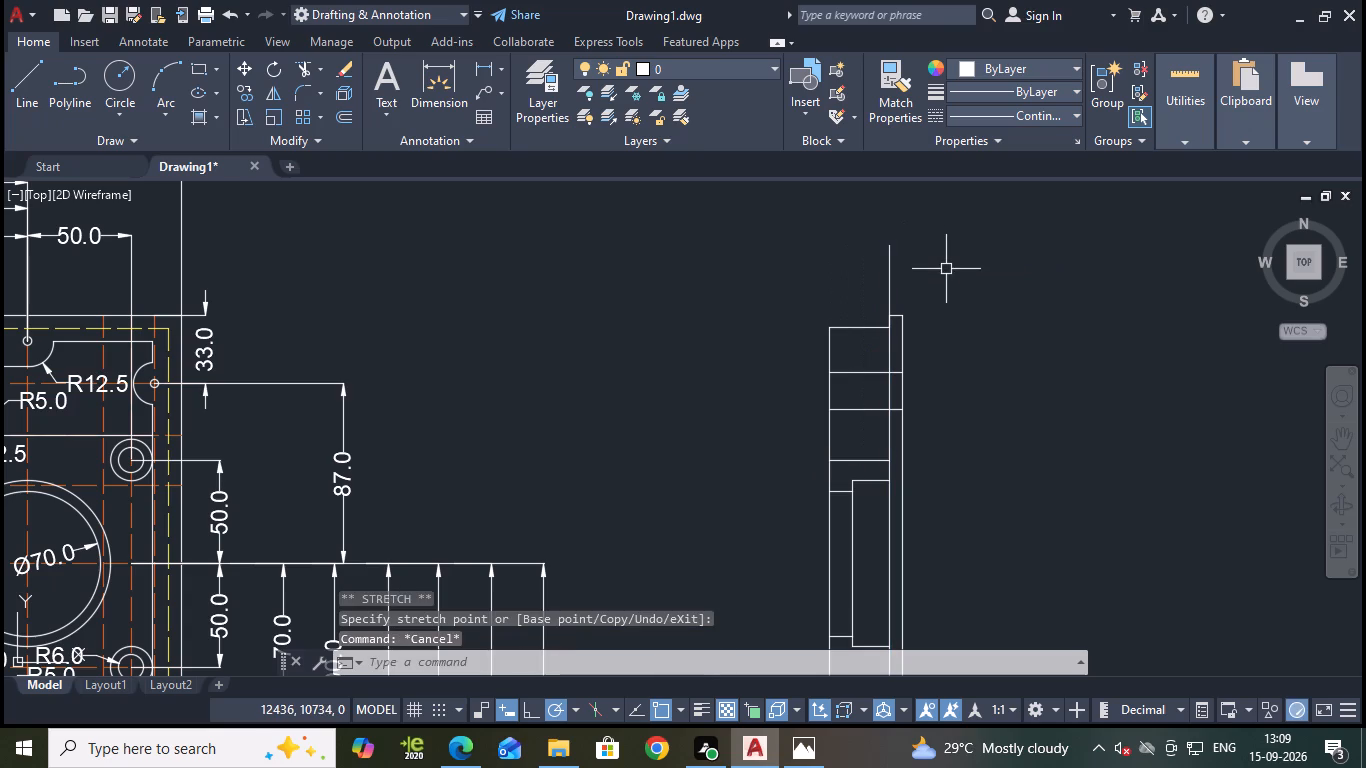
Trim the second horizontal line inside the flange and the flange's inner edge above that line, keeping the short top step edge.
text(tr)
key(Return)
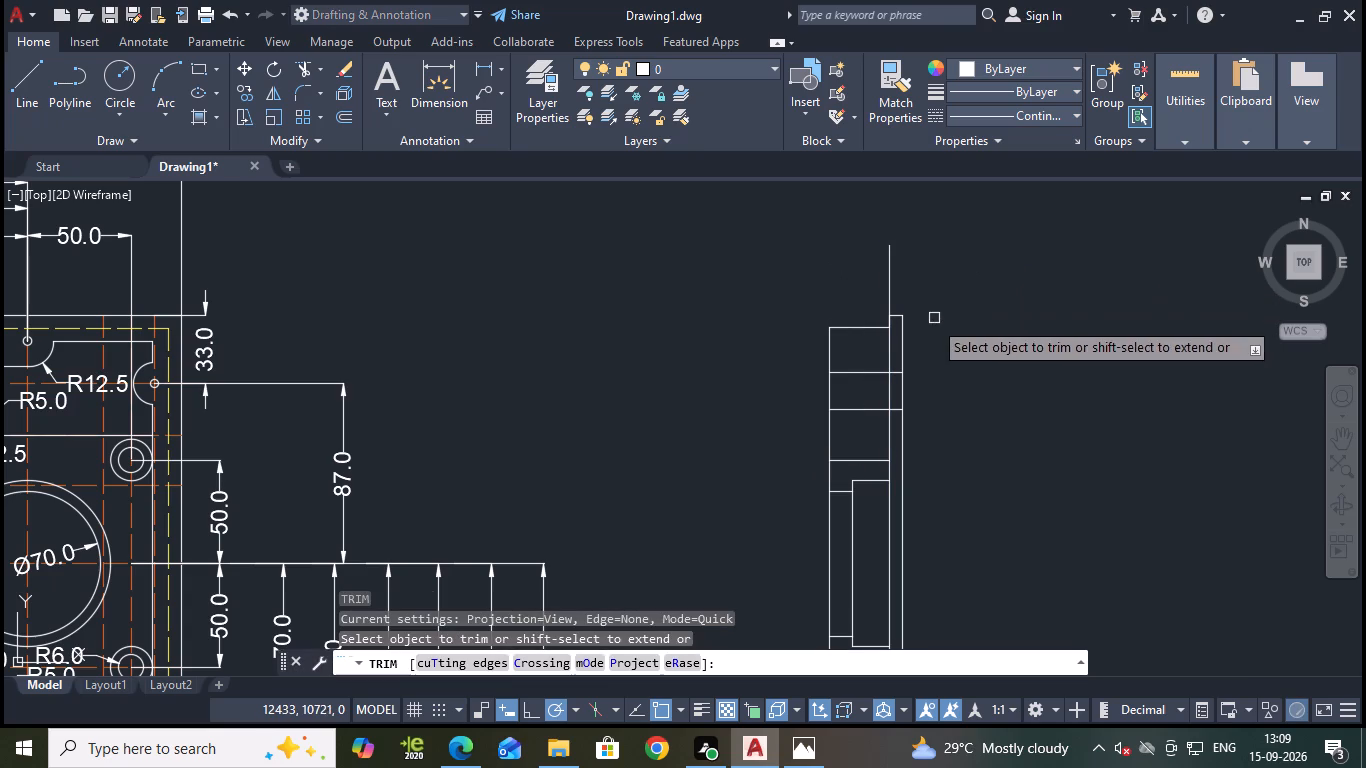
scroll(916, 368, up, 1)
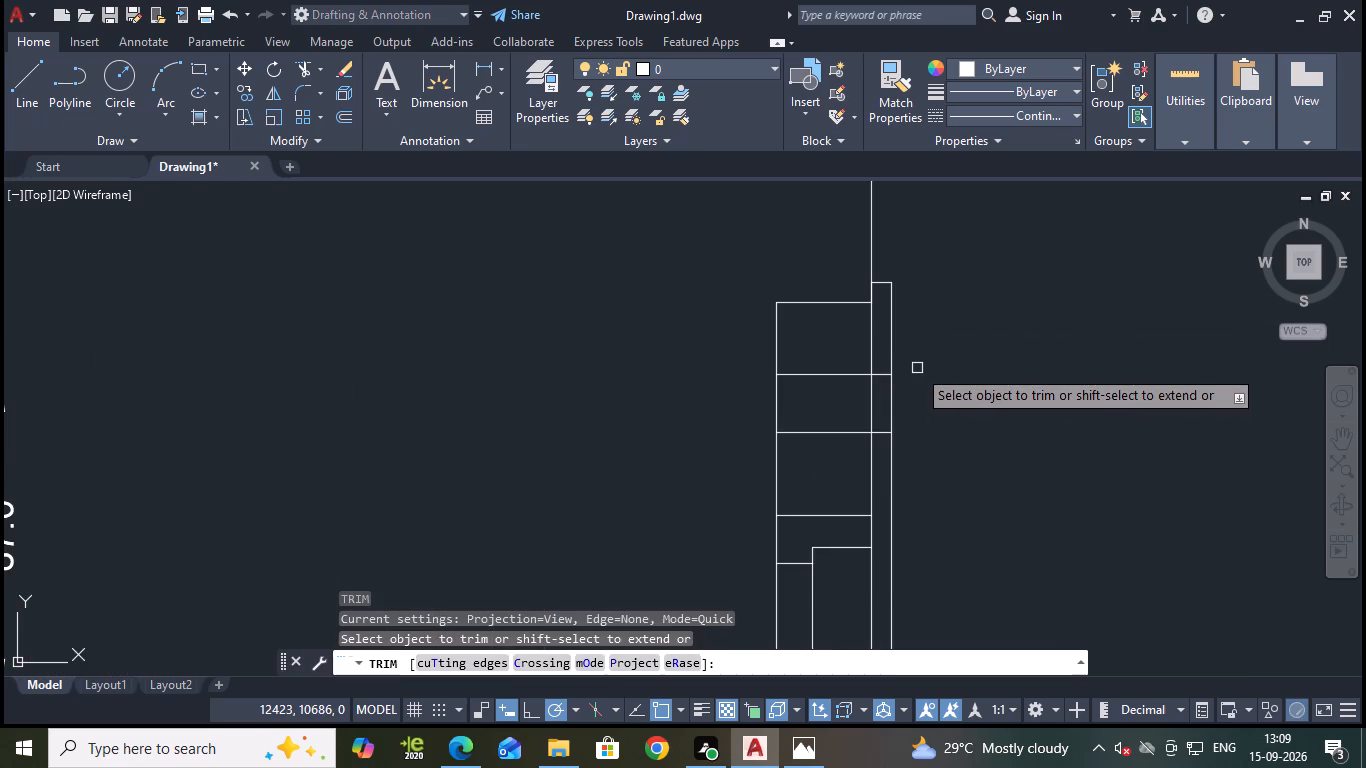
click(883, 435)
click(874, 416)
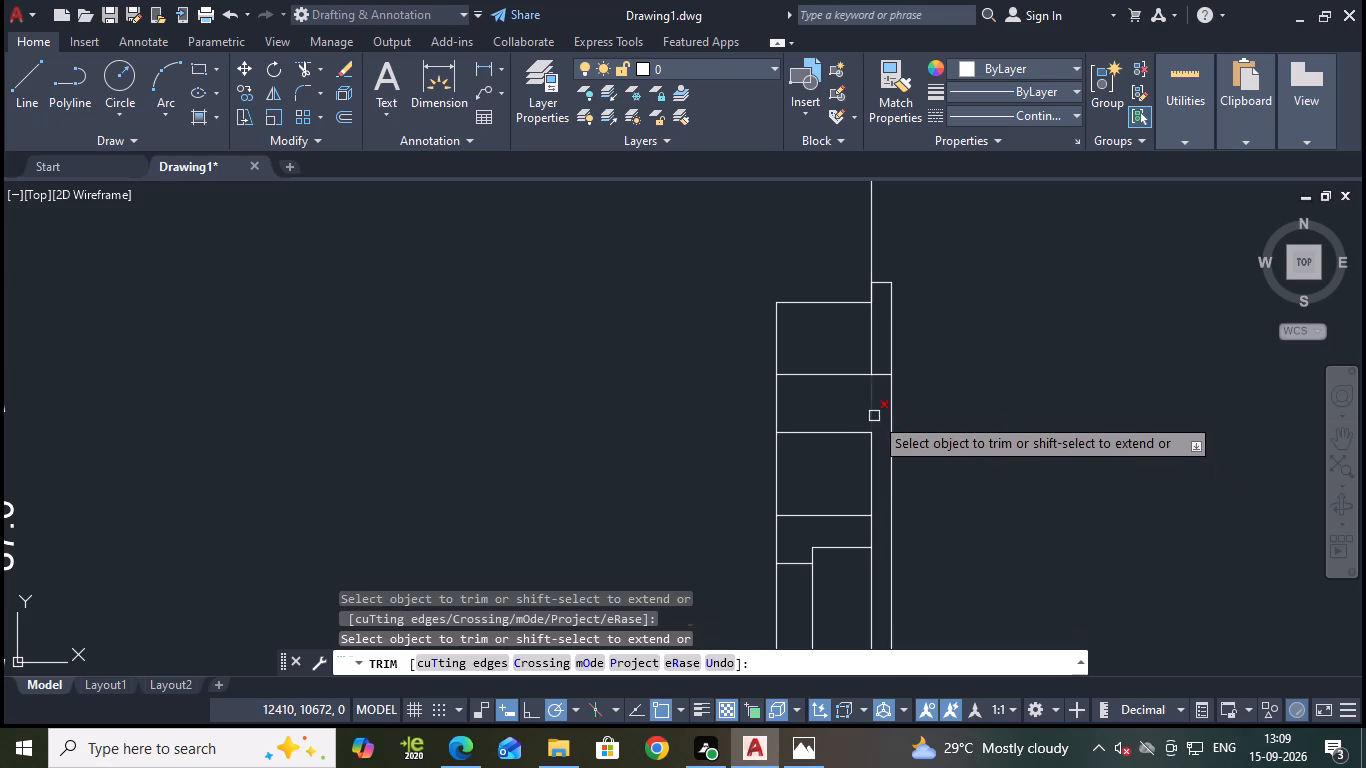
click(869, 258)
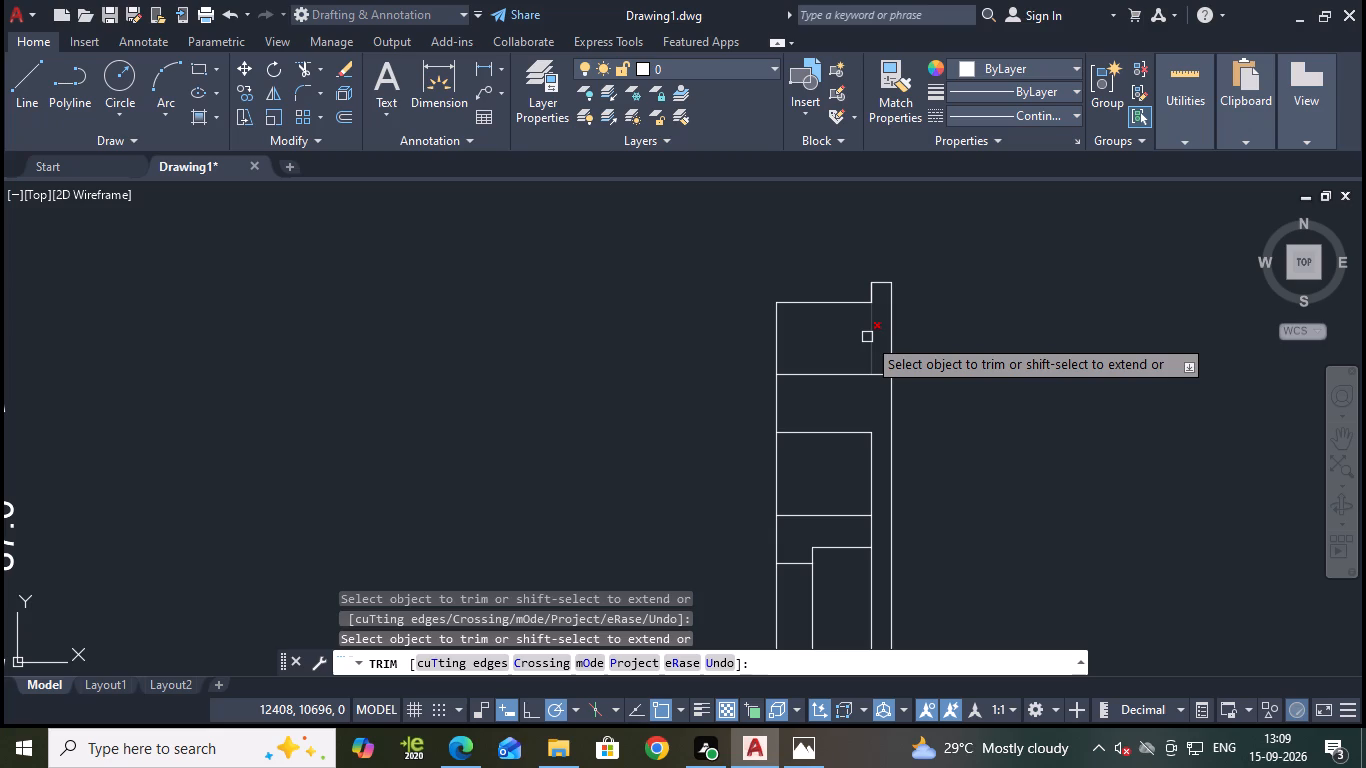
click(867, 339)
scroll(1000, 437, down, 1)
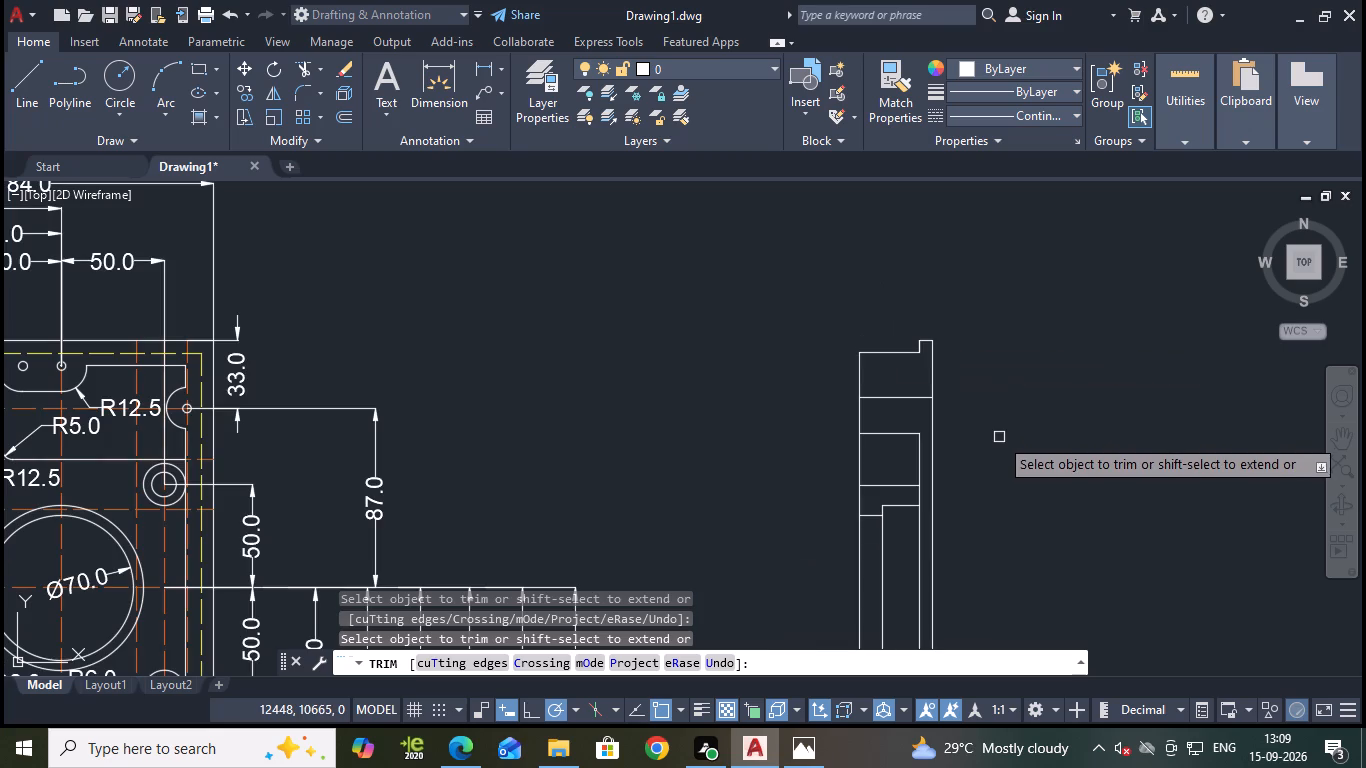
scroll(1005, 454, down, 2)
middle_drag(1012, 496, 929, 397)
key(Escape)
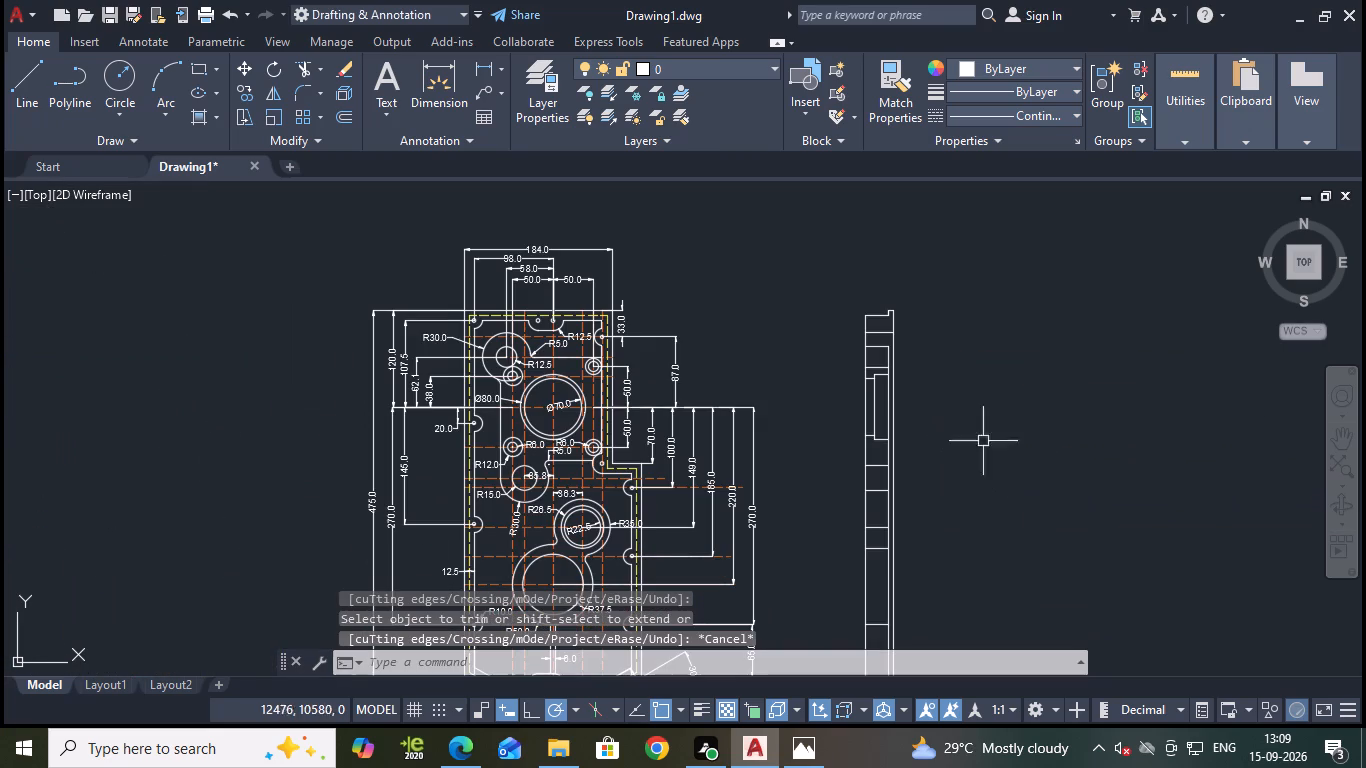
Save the drawing.
key(ctrl+s)
Examine the side view from its bottom edge to its top and compare it with the front view's features.
scroll(923, 466, up, 1)
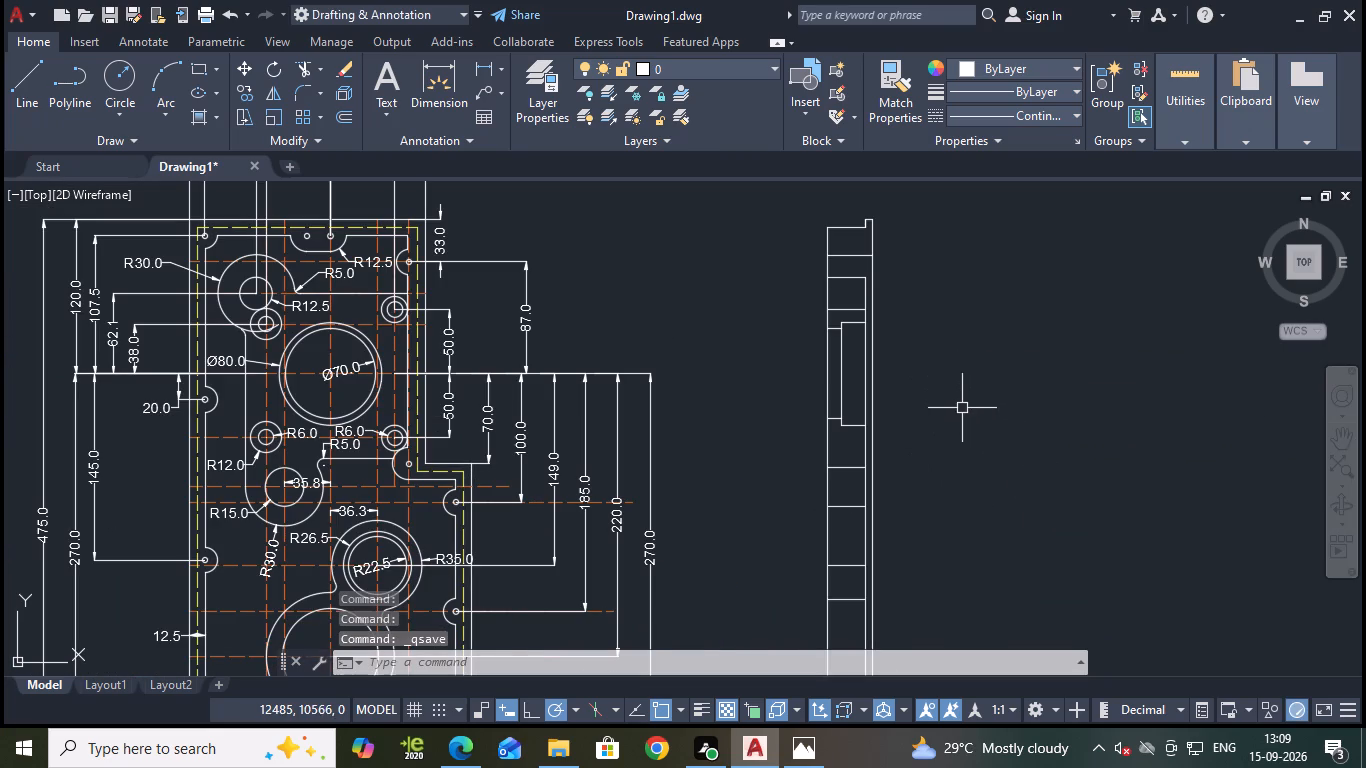
scroll(959, 415, down, 1)
middle_drag(978, 492, 941, 306)
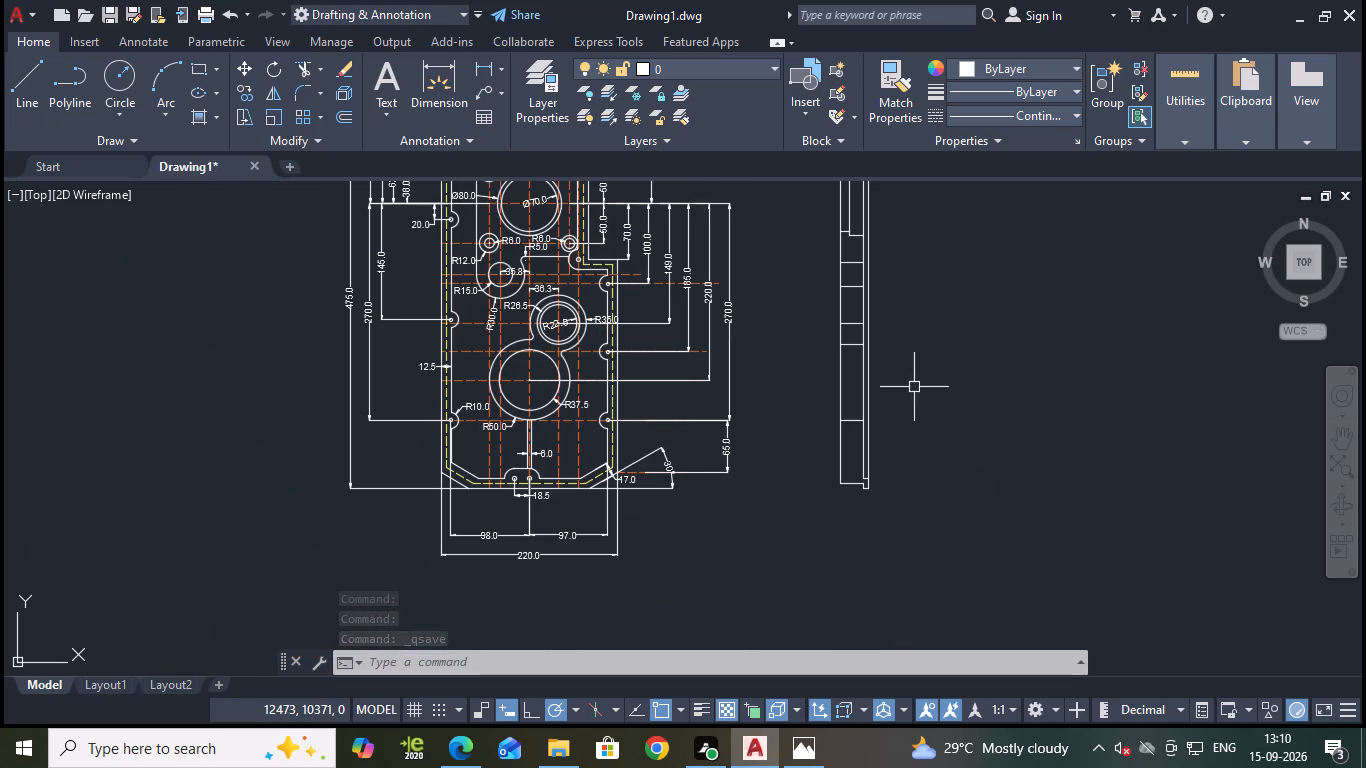
scroll(906, 407, up, 2)
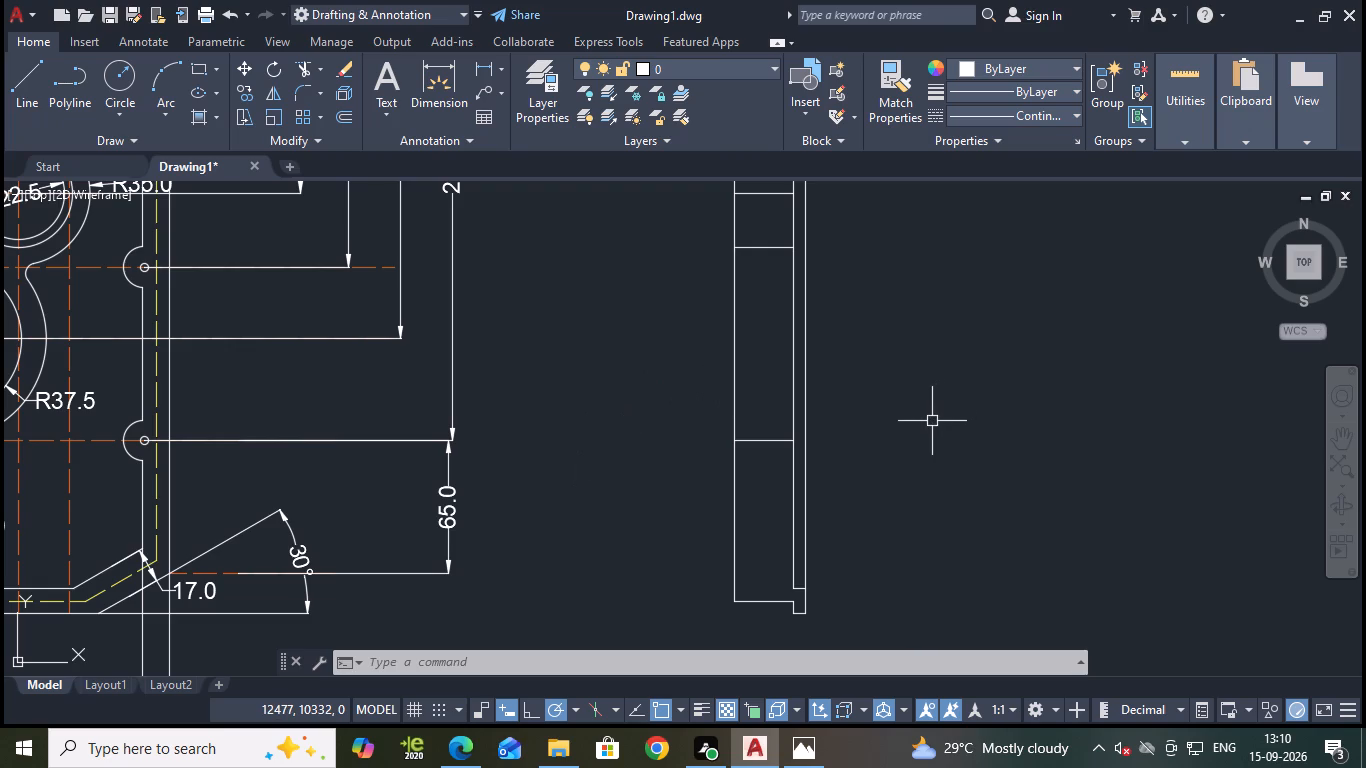
scroll(924, 428, down, 1)
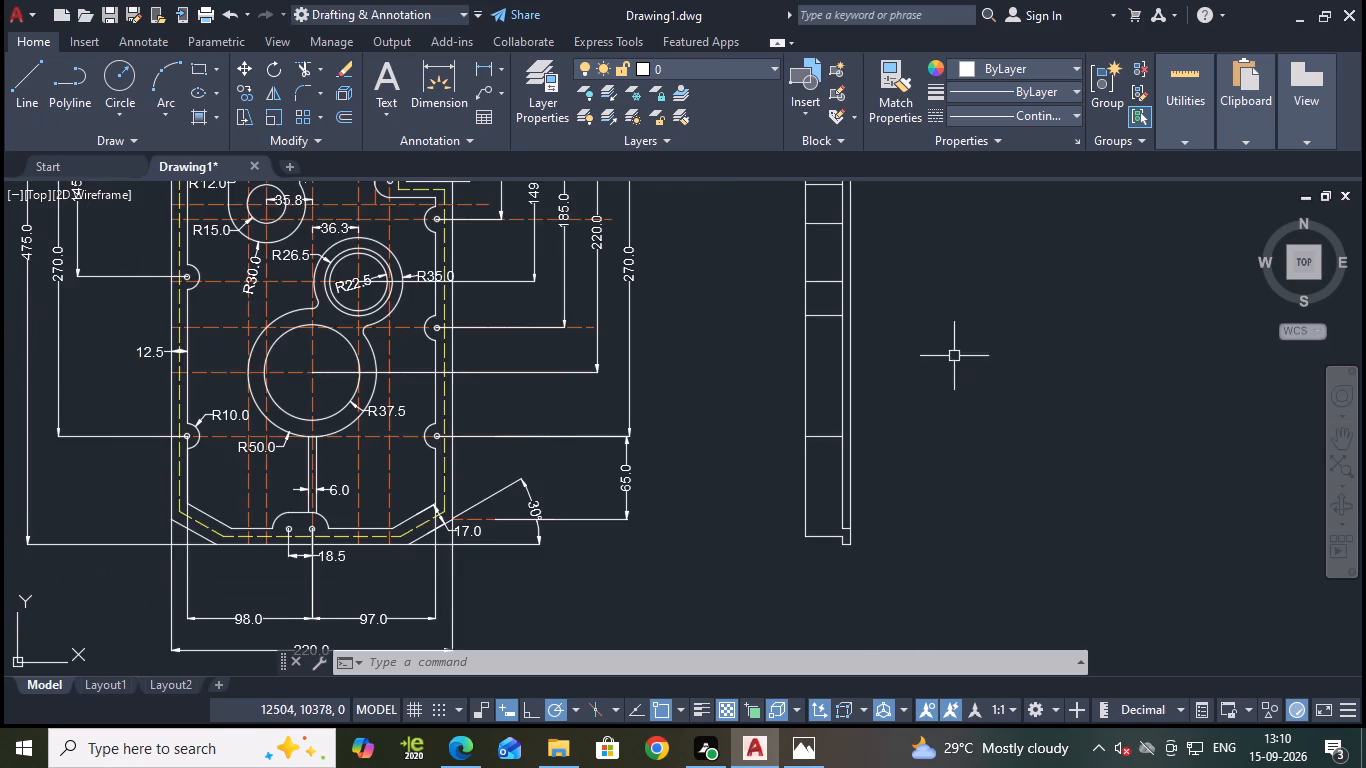
middle_drag(945, 360, 962, 564)
middle_drag(906, 322, 903, 508)
scroll(874, 330, up, 2)
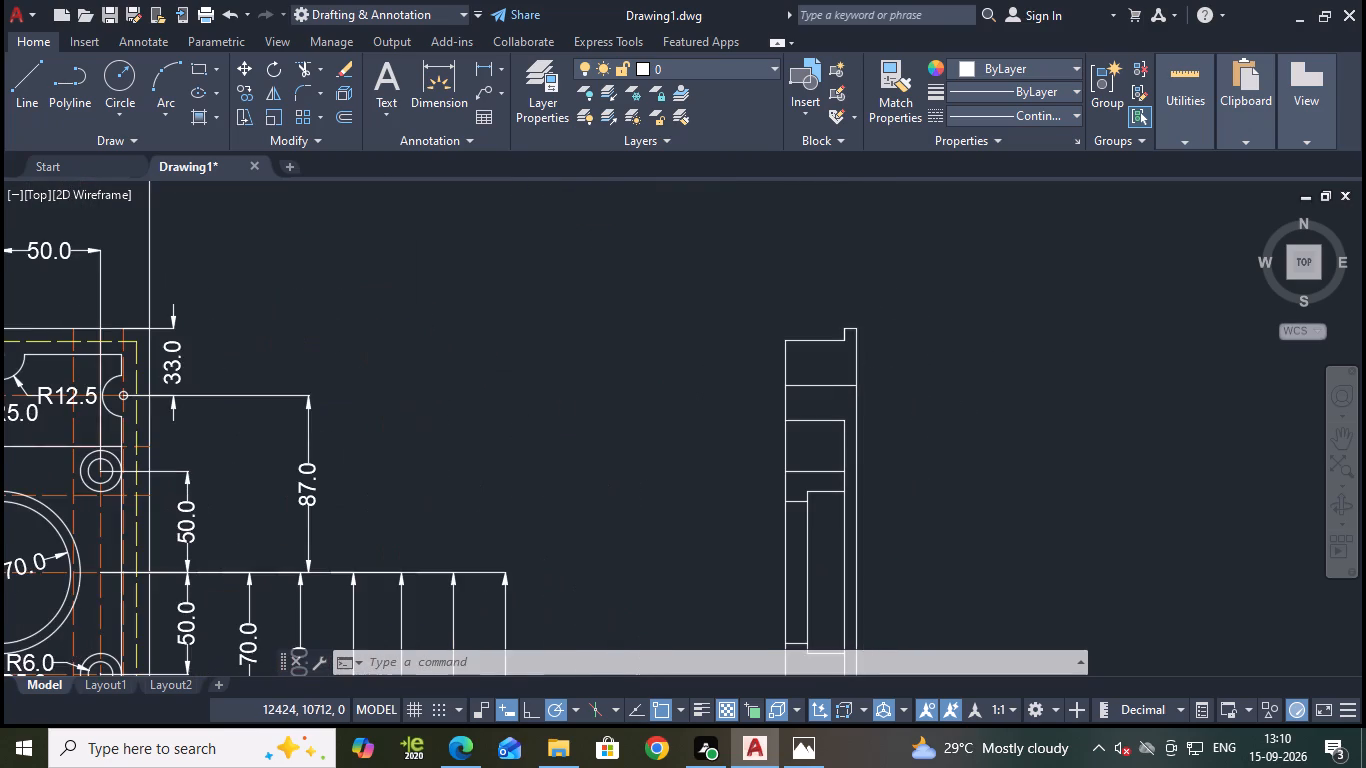
scroll(875, 325, up, 1)
scroll(875, 325, down, 2)
scroll(921, 427, down, 1)
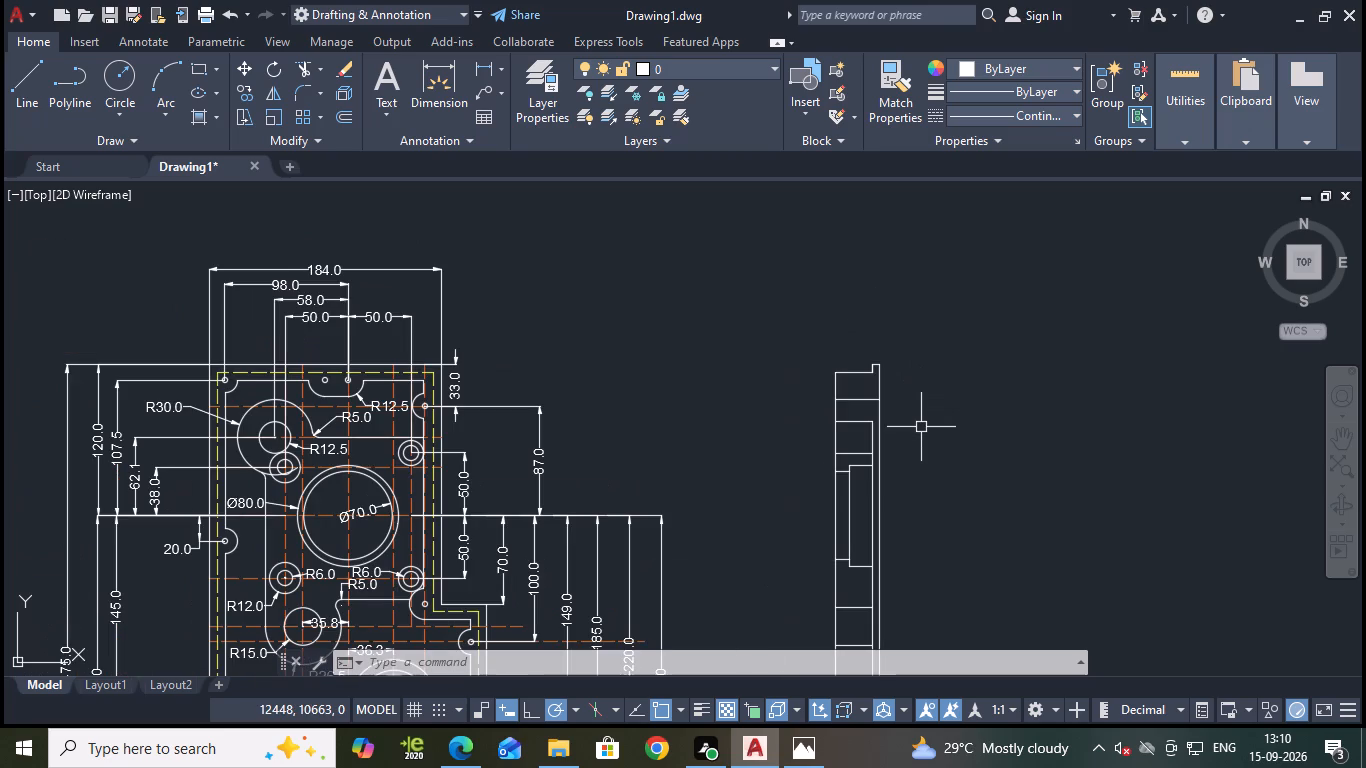
middle_drag(923, 431, 893, 379)
Save the drawing again.
key(ctrl+s)
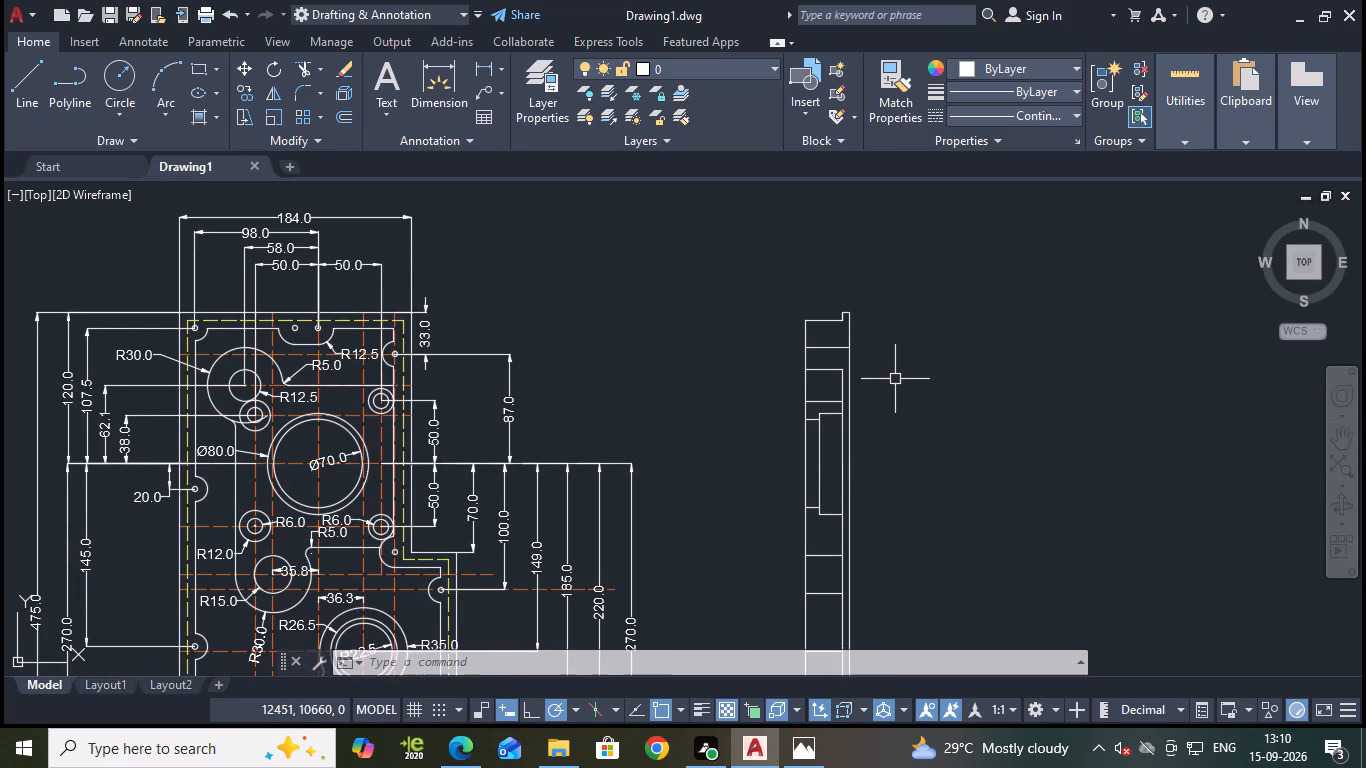
scroll(890, 433, up, 1)
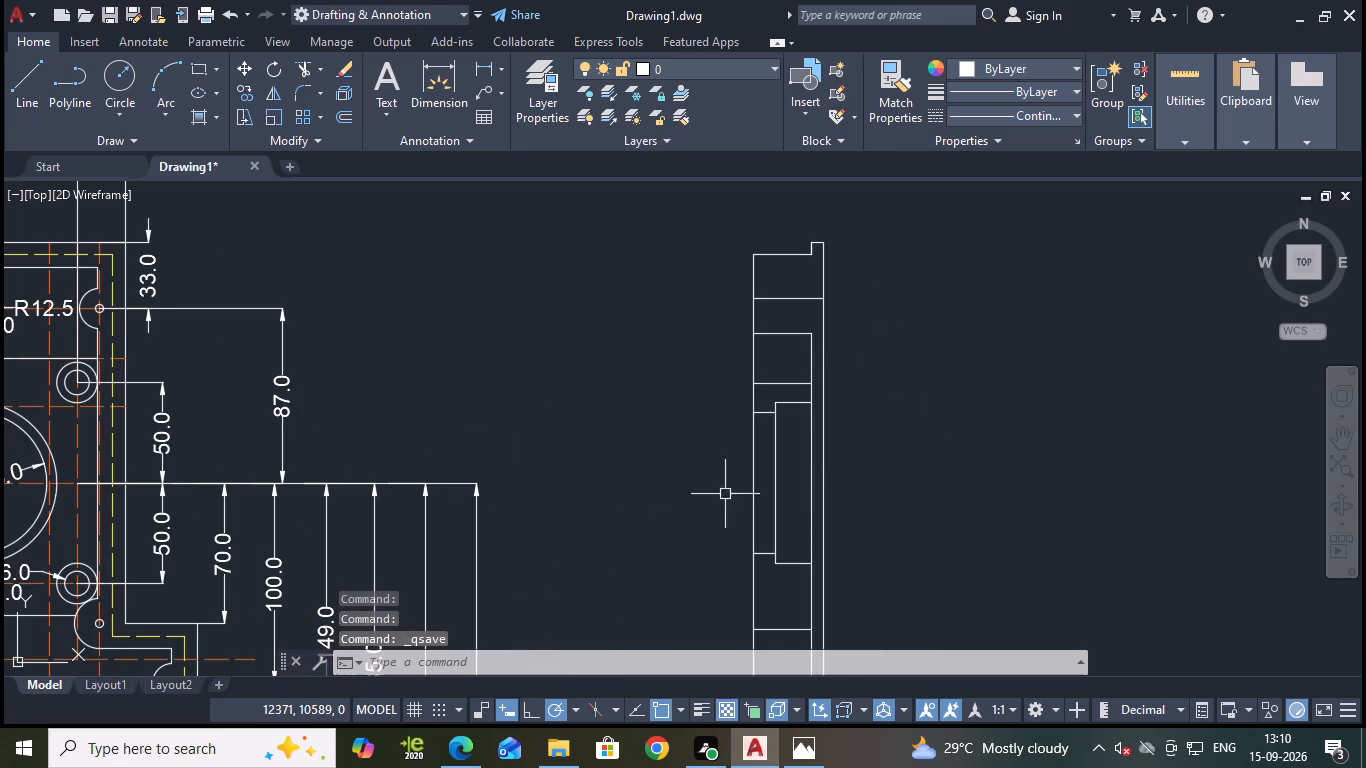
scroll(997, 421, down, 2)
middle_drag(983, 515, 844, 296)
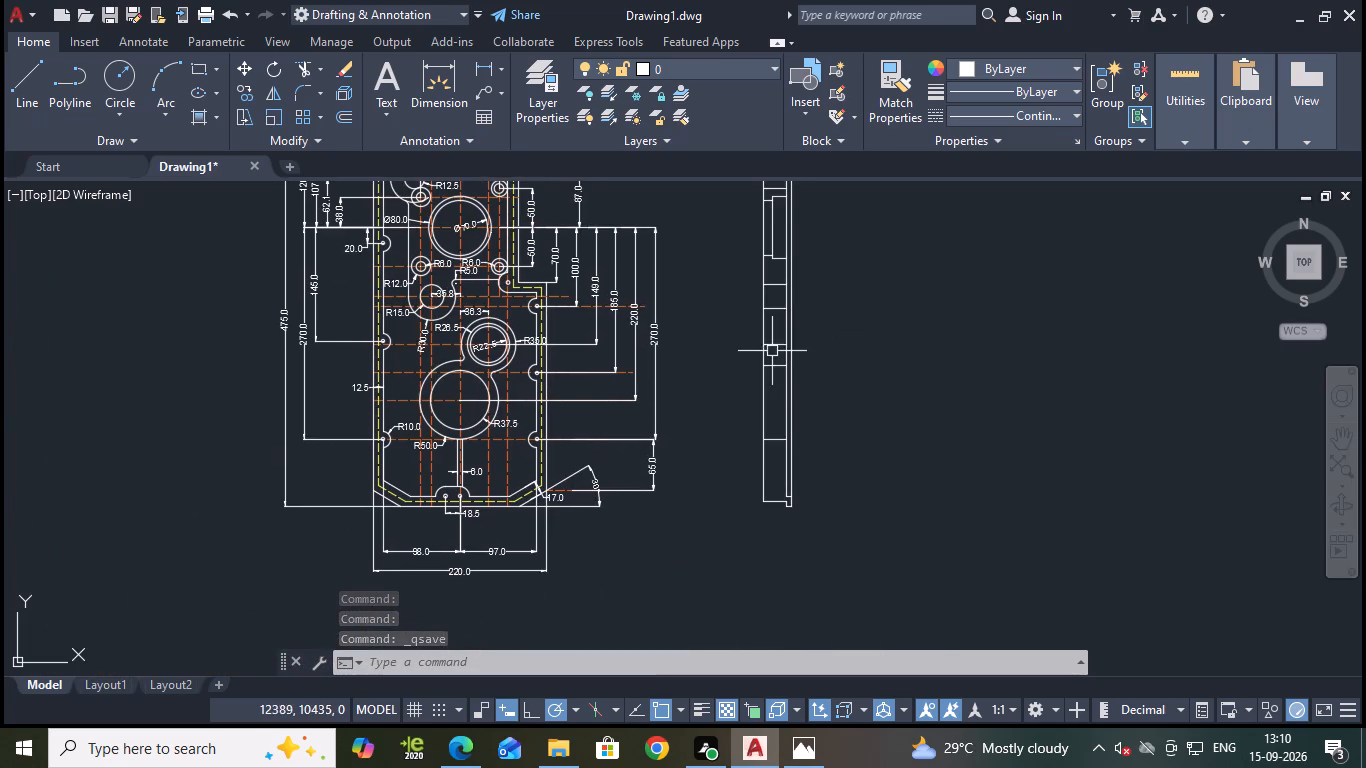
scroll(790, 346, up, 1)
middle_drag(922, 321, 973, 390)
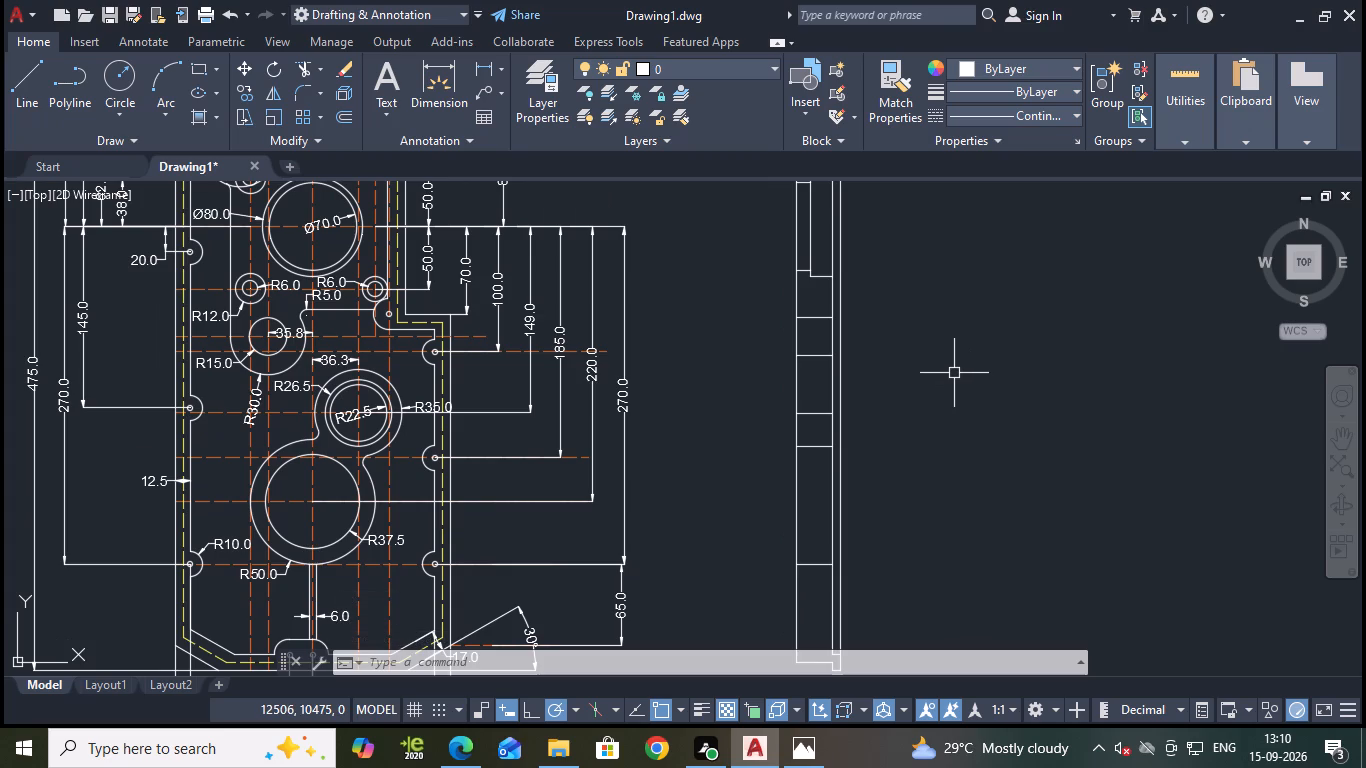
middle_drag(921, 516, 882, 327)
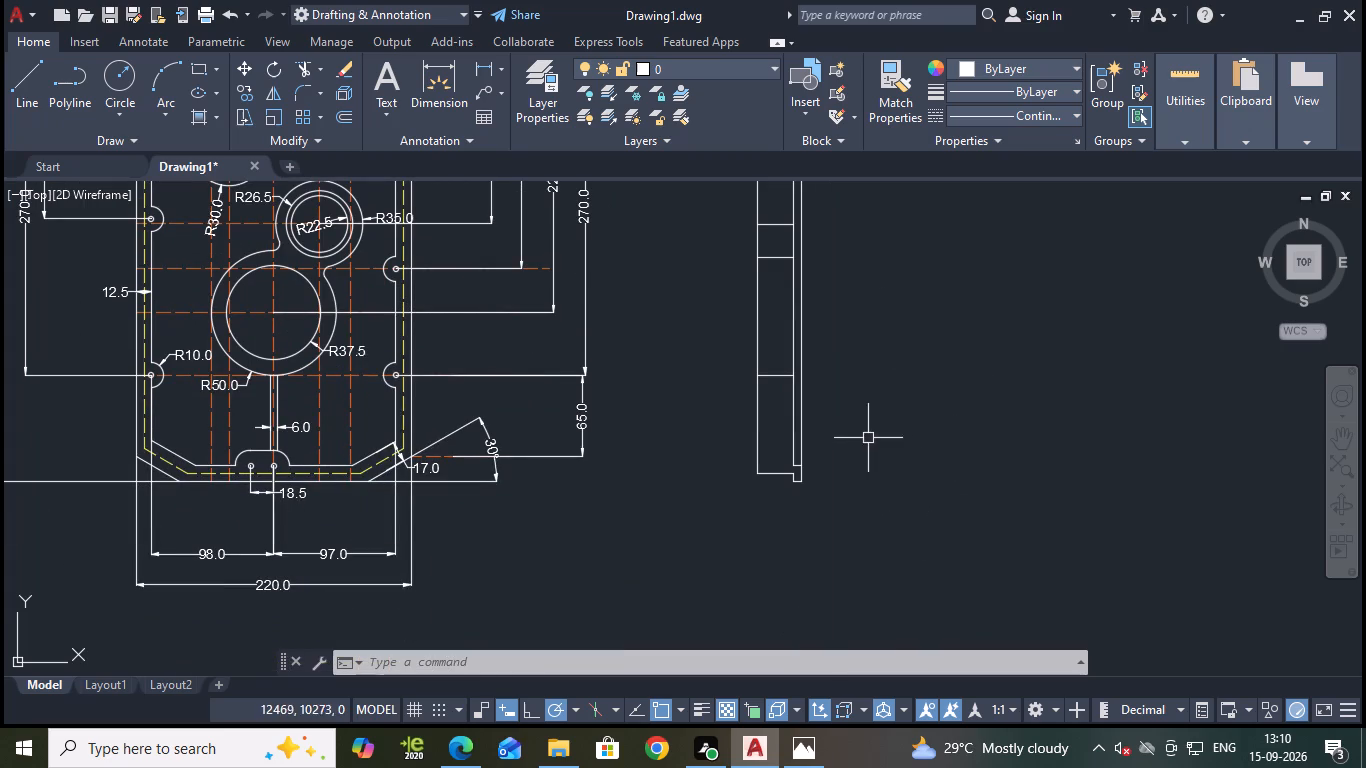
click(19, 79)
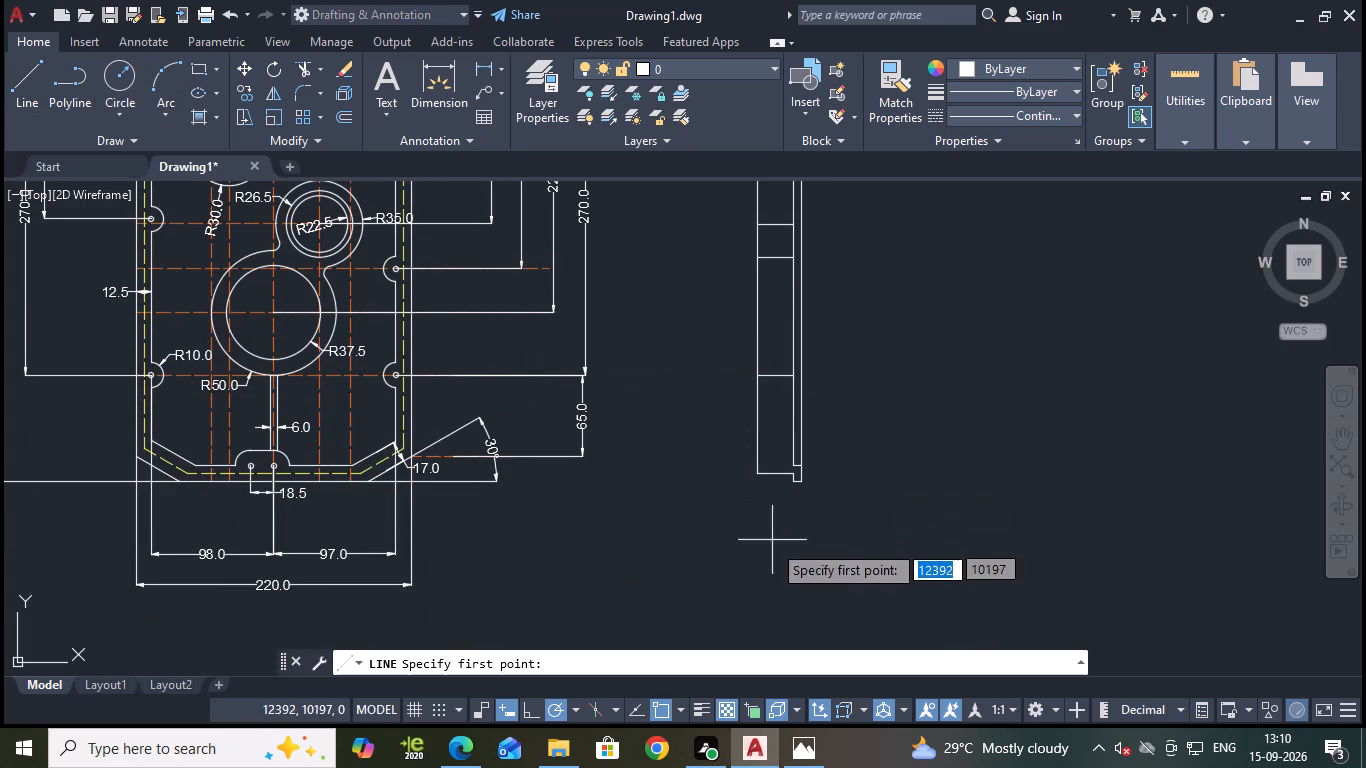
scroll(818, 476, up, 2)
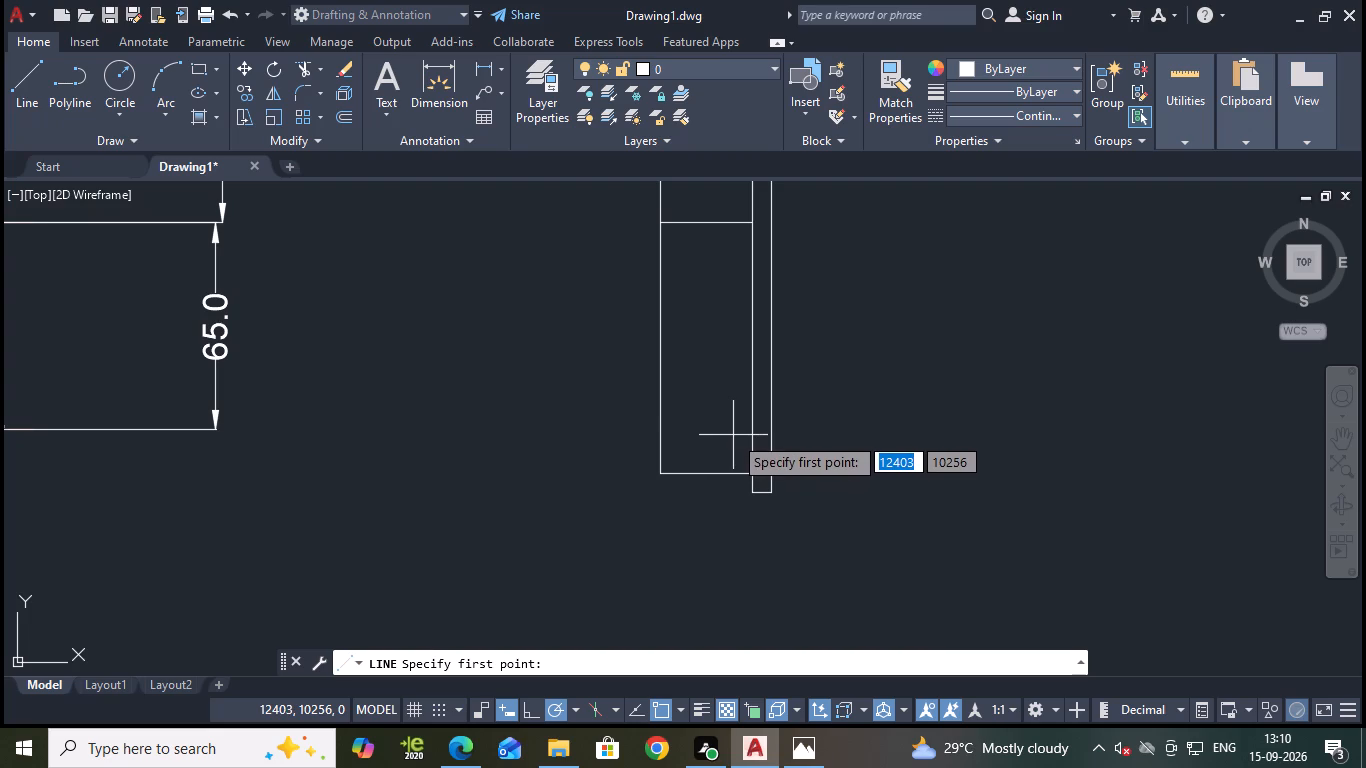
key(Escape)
Offset the side view's long outer vertical flange edge by 12 inward, past the flange's inner edge.
key(o)
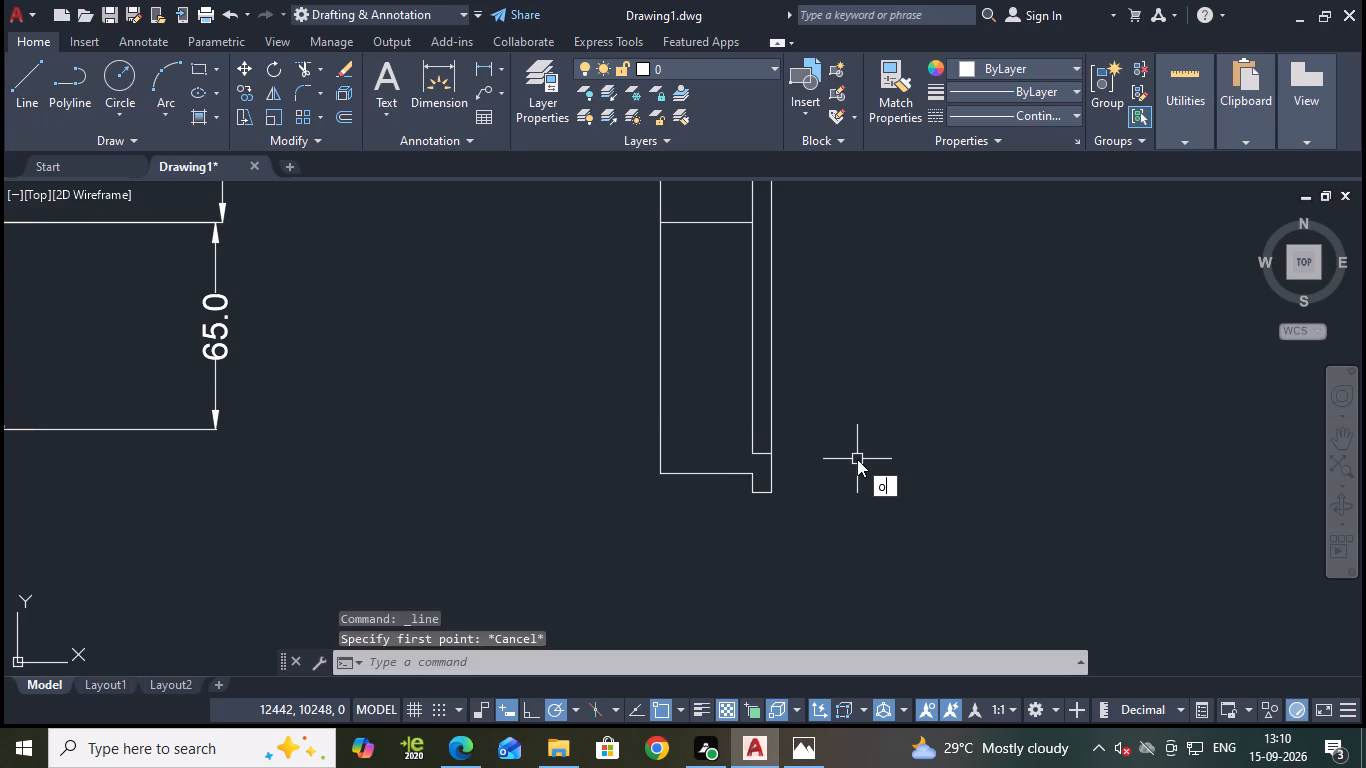
key(Return)
key(Return)
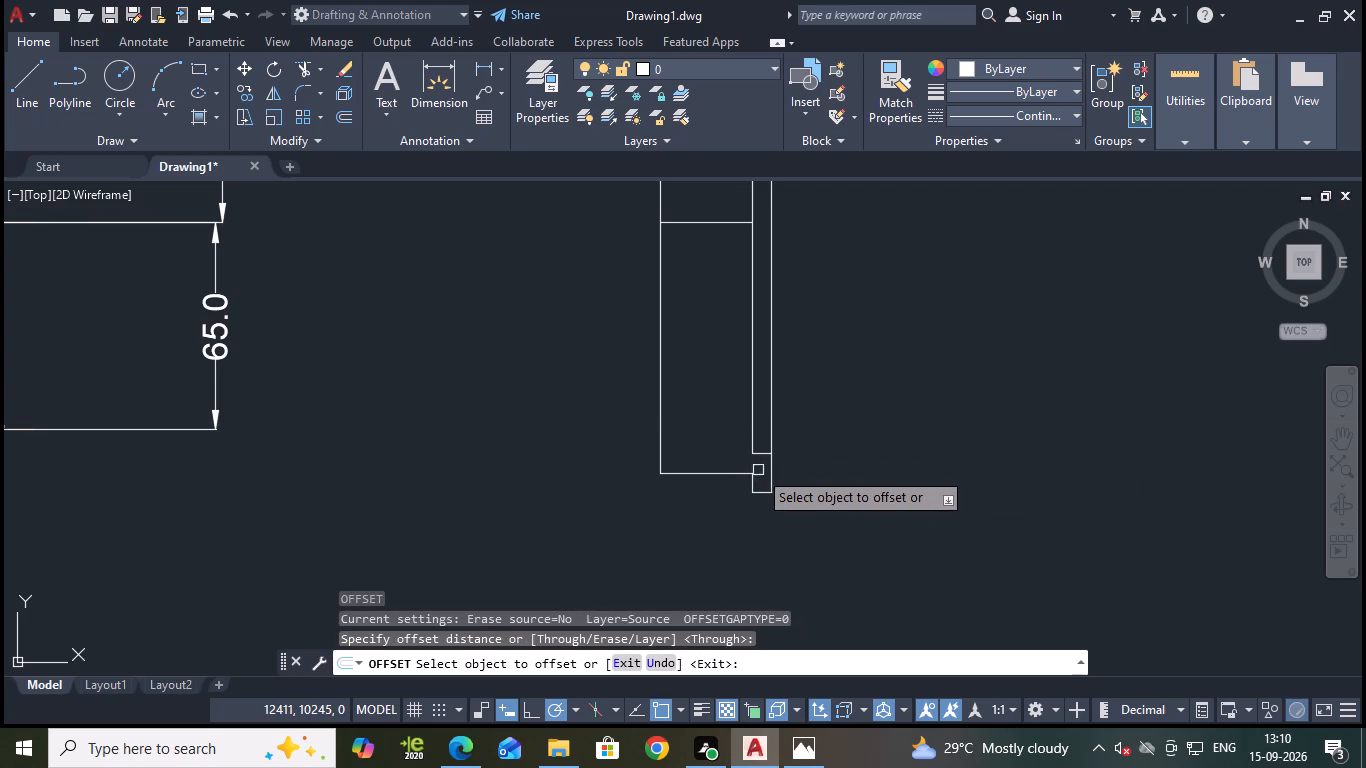
click(773, 473)
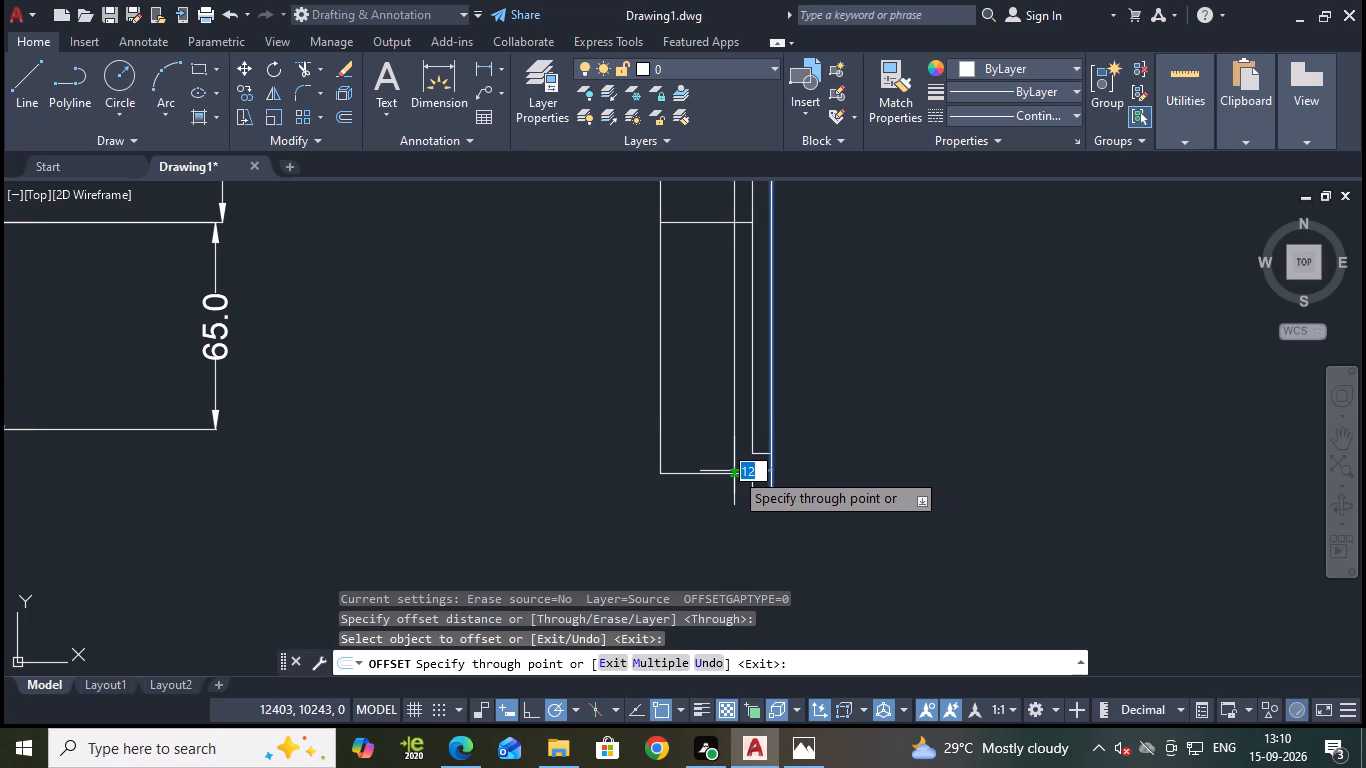
text(12)
key(Return)
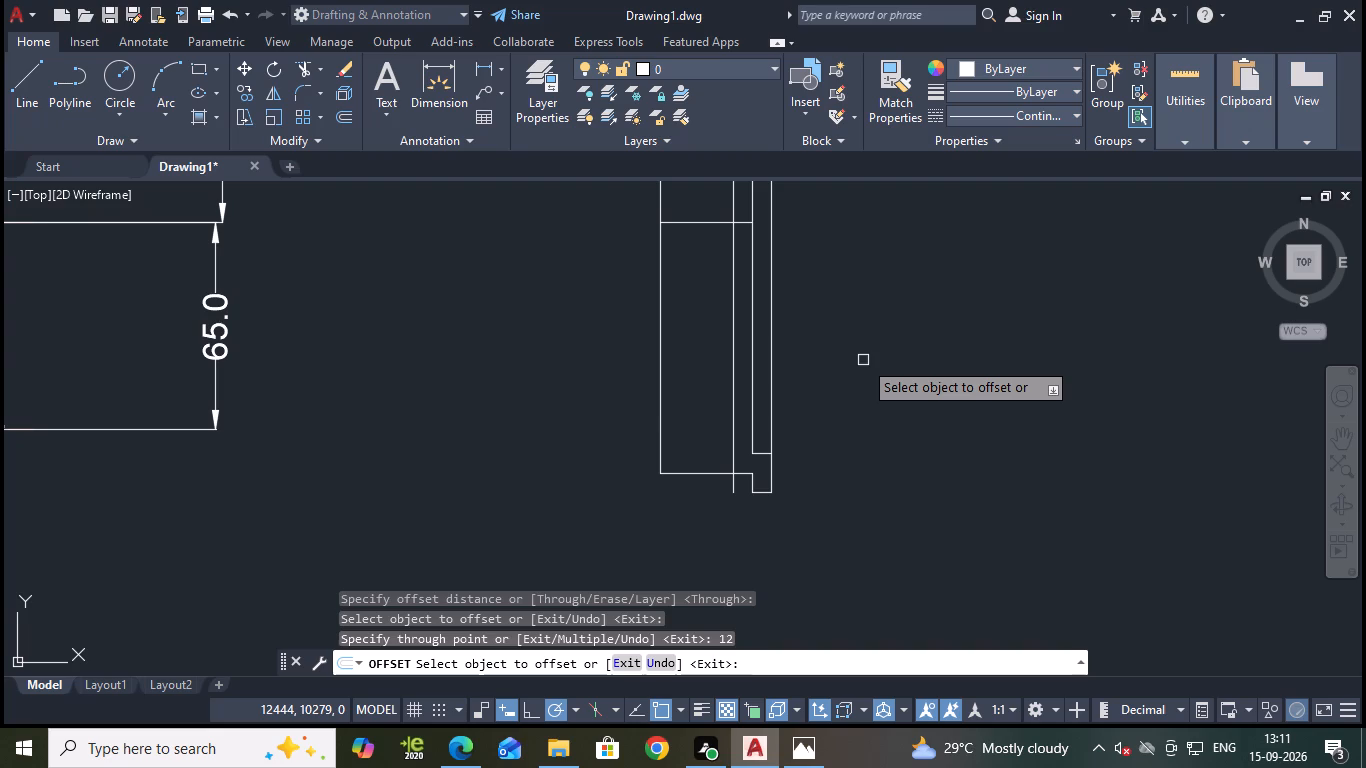
scroll(626, 327, down, 2)
middle_drag(525, 304, 659, 490)
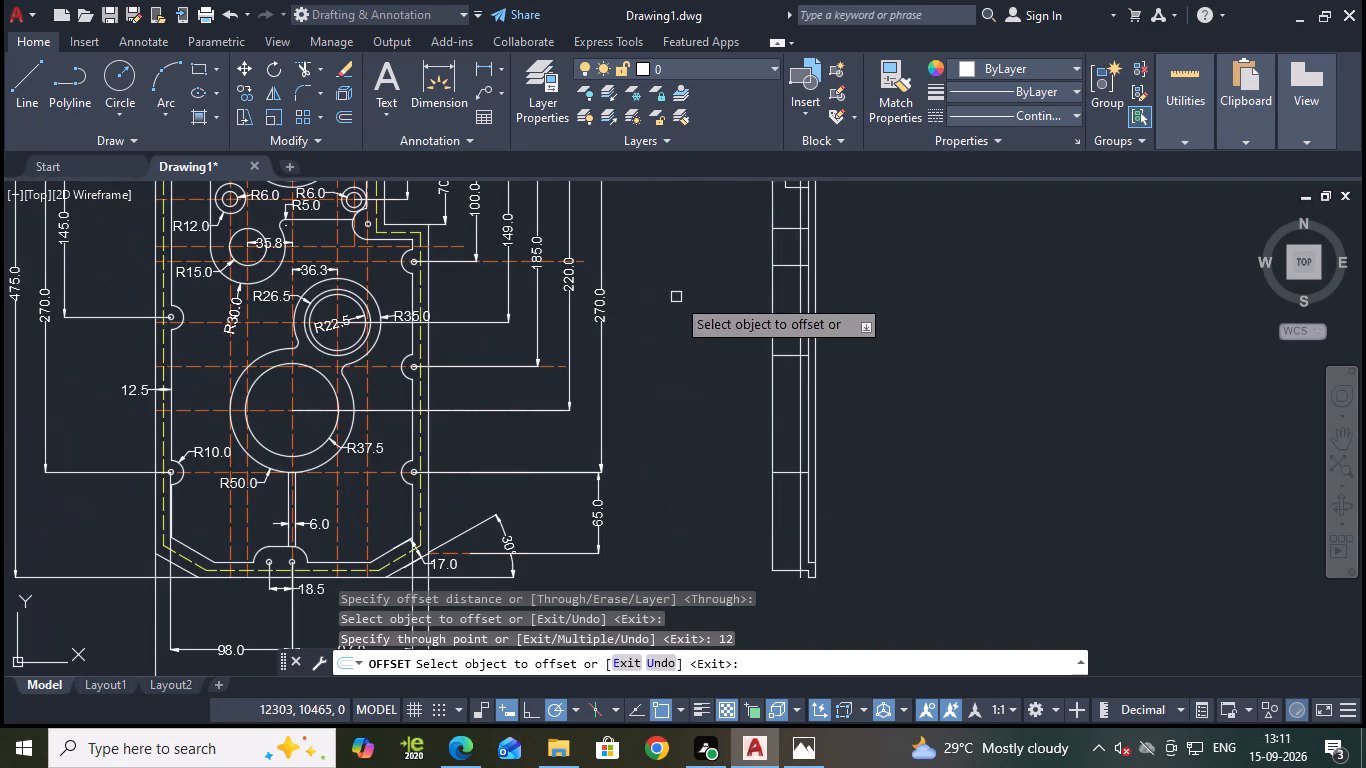
middle_drag(677, 299, 717, 466)
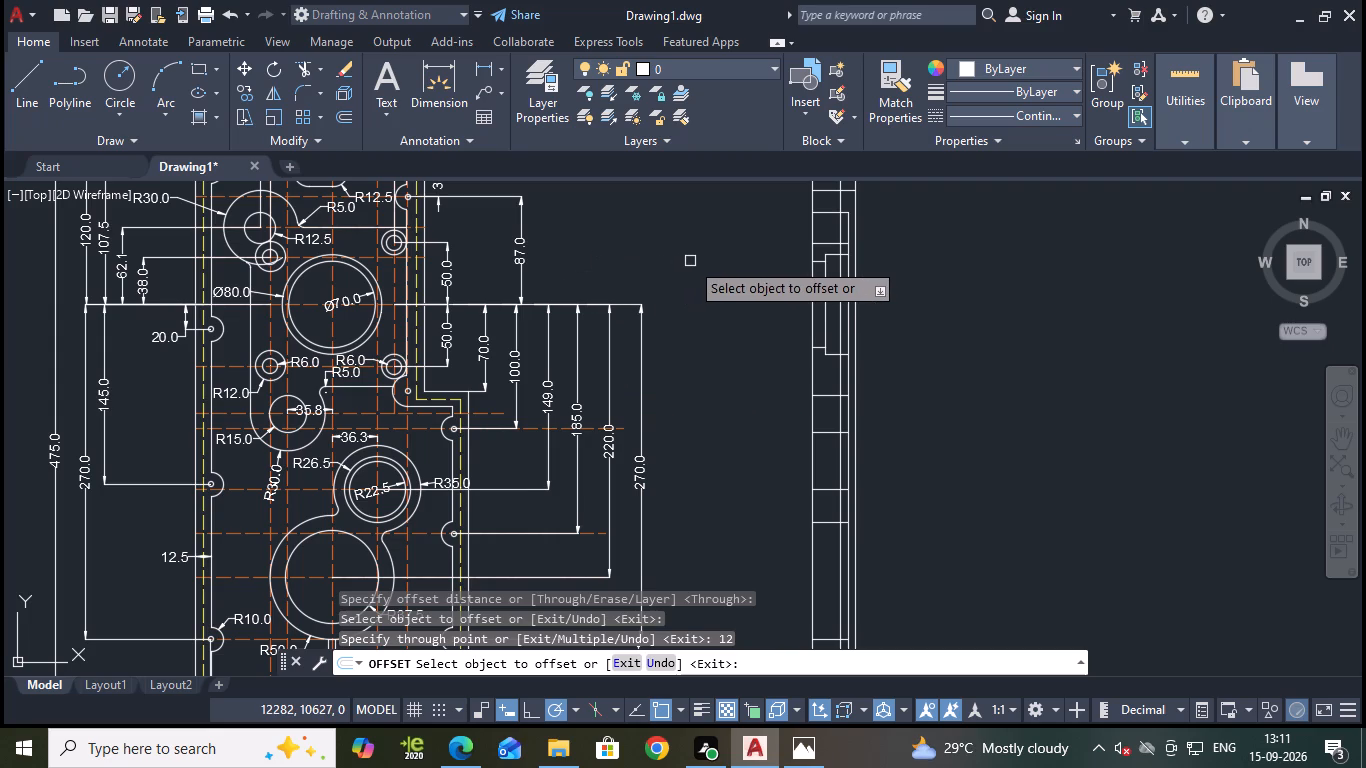
middle_drag(693, 265, 724, 314)
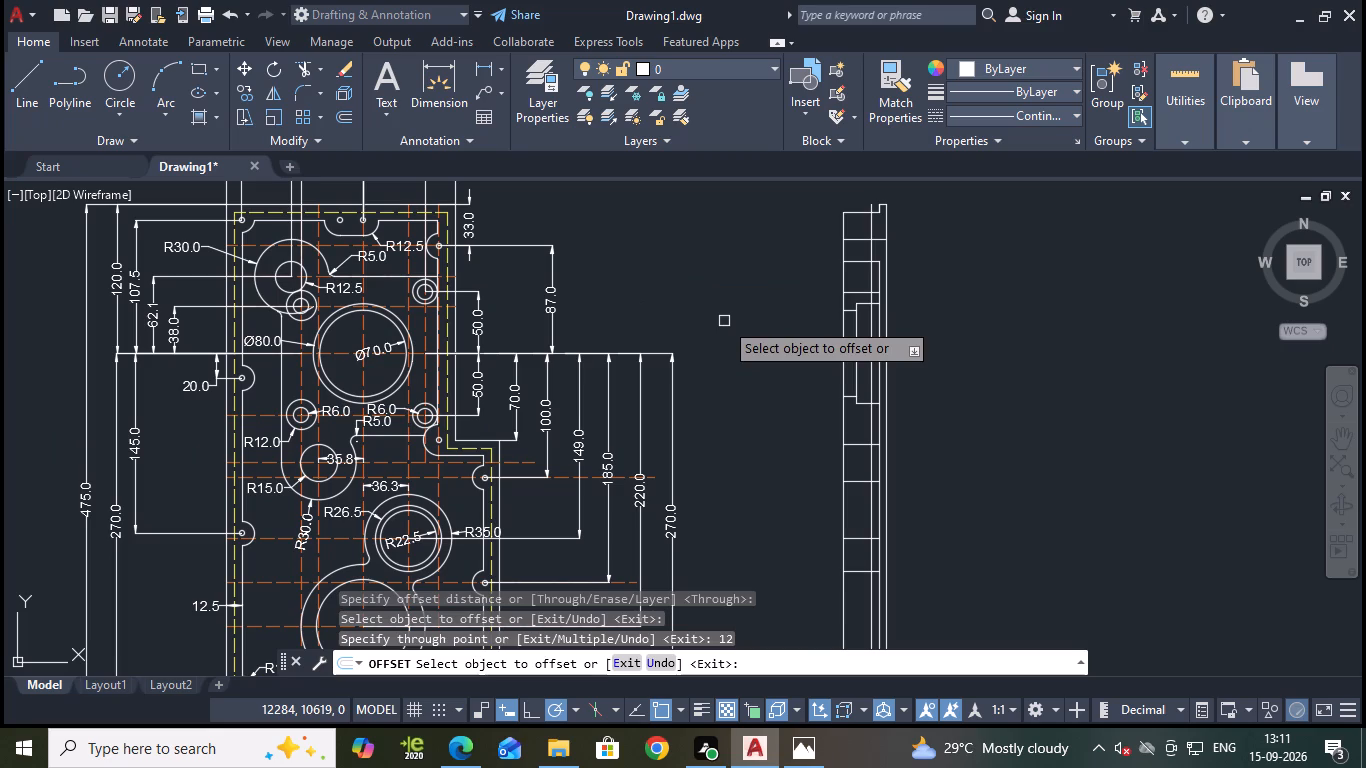
key(Escape)
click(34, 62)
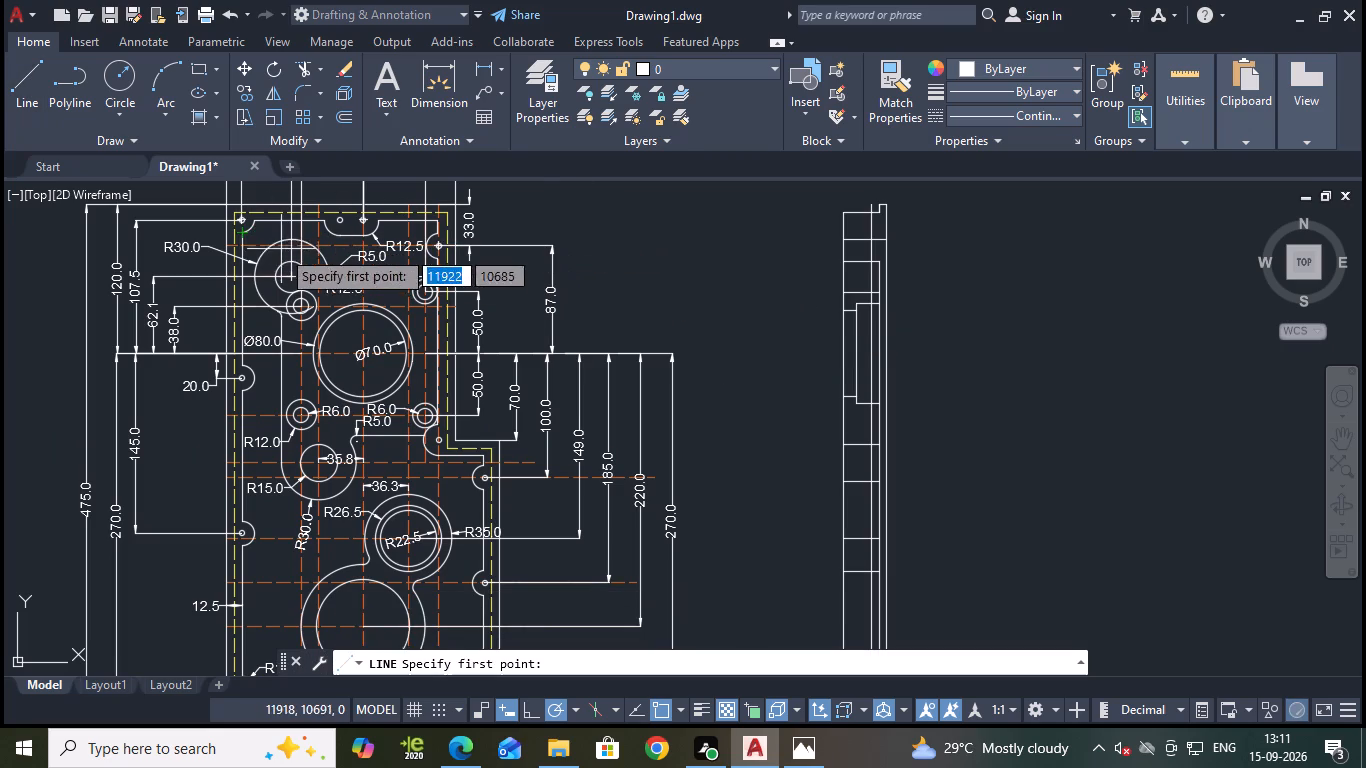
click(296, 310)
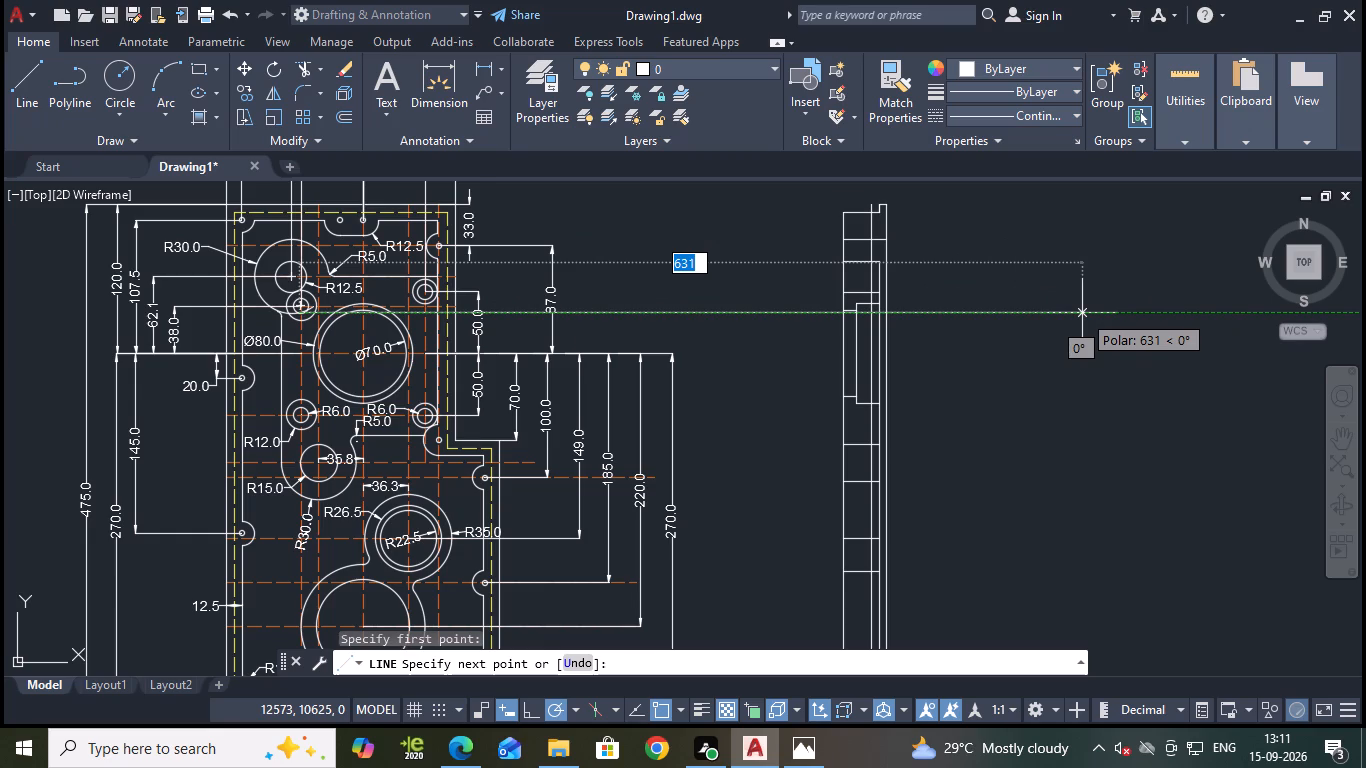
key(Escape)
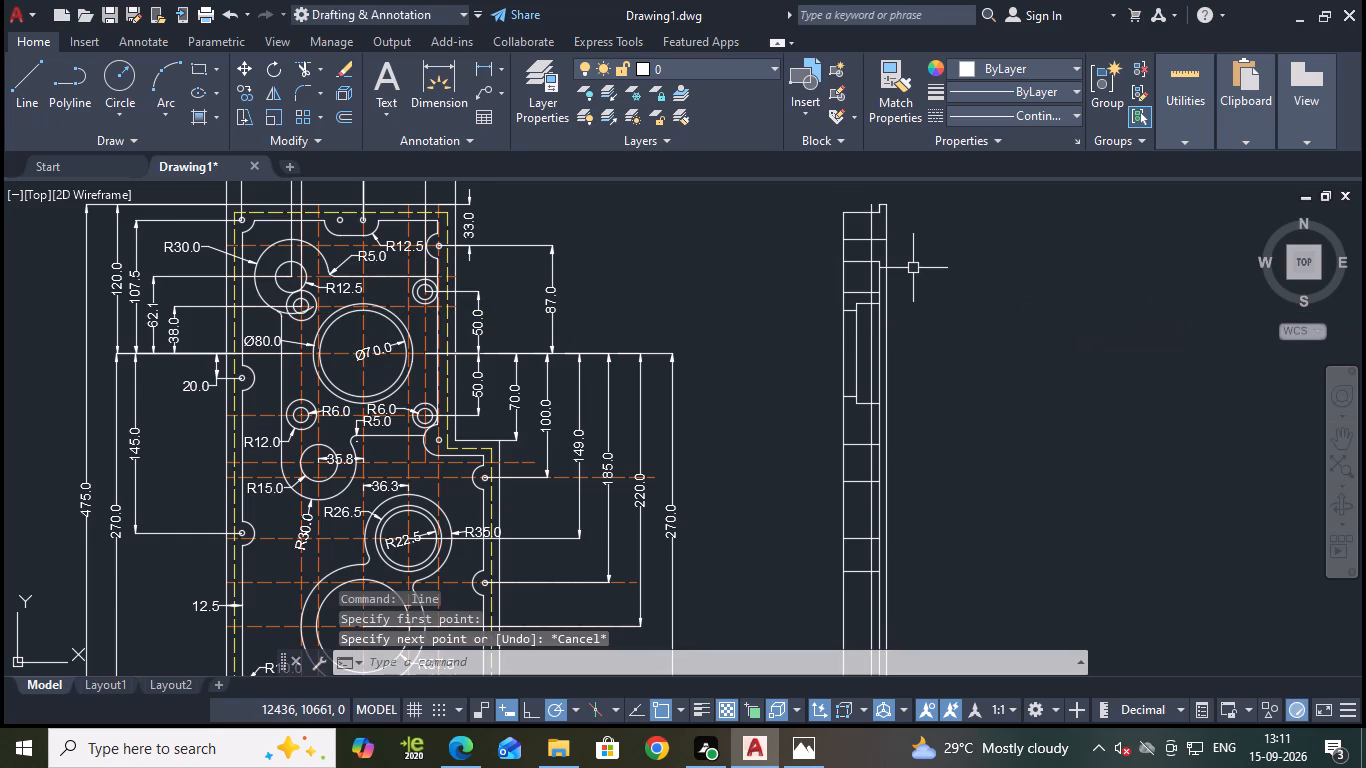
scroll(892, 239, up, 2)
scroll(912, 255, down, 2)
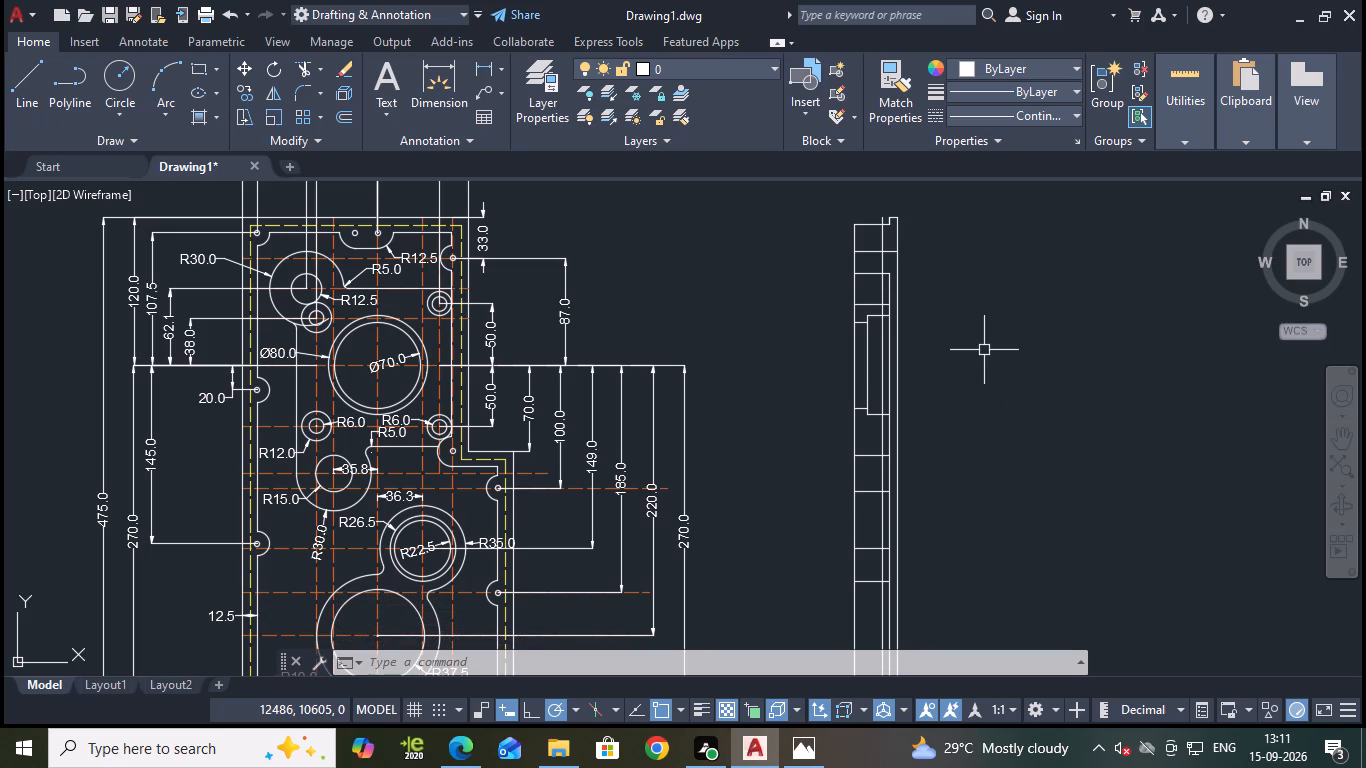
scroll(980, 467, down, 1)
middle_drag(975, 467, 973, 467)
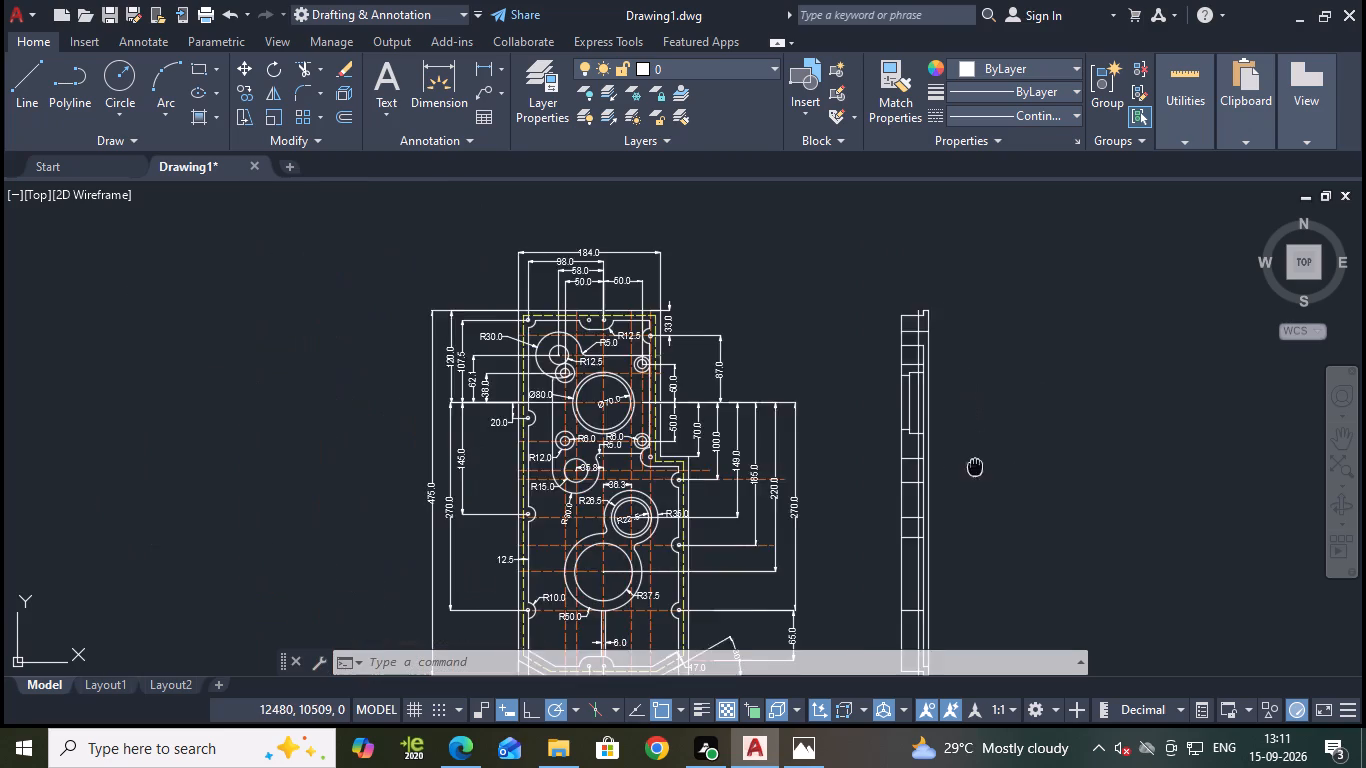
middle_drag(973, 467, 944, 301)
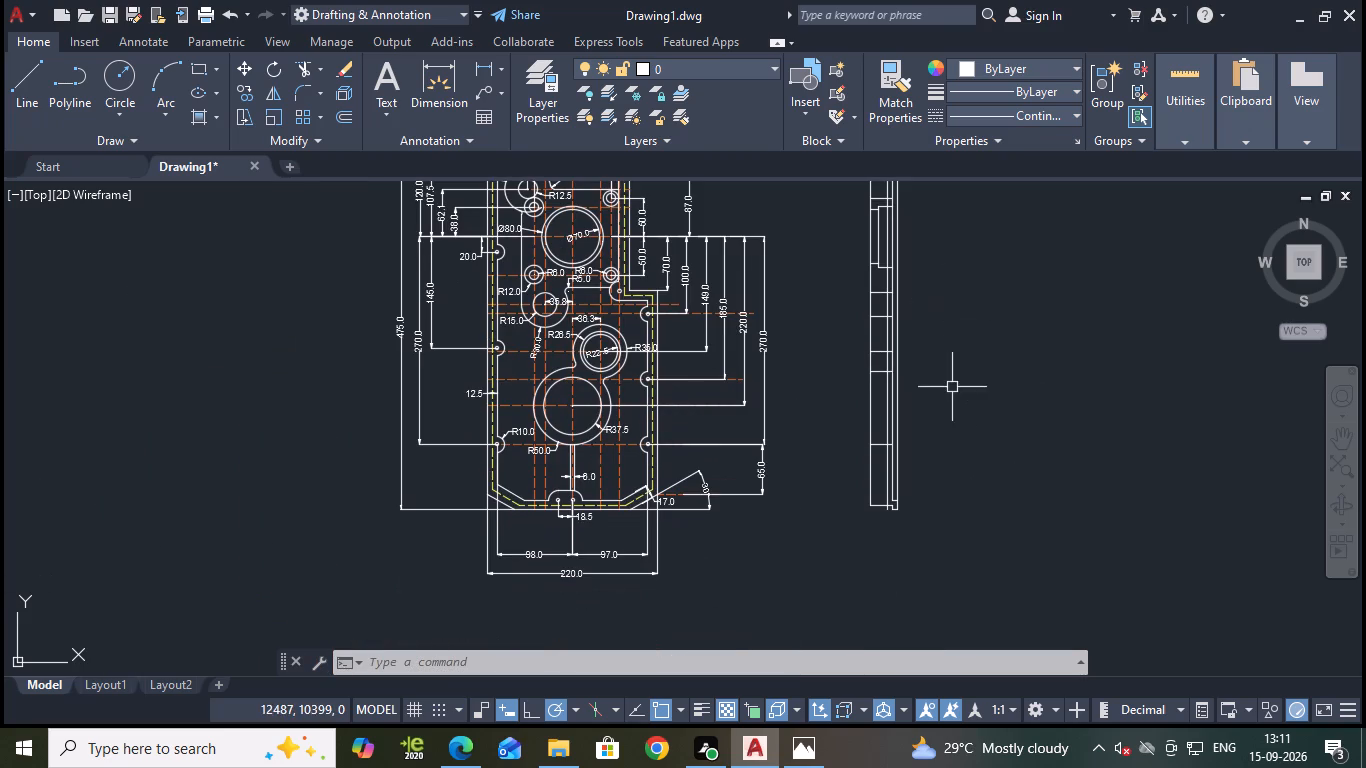
Examine the side view along its full height, from the top flange down to the bottom flange step.
scroll(909, 518, up, 2)
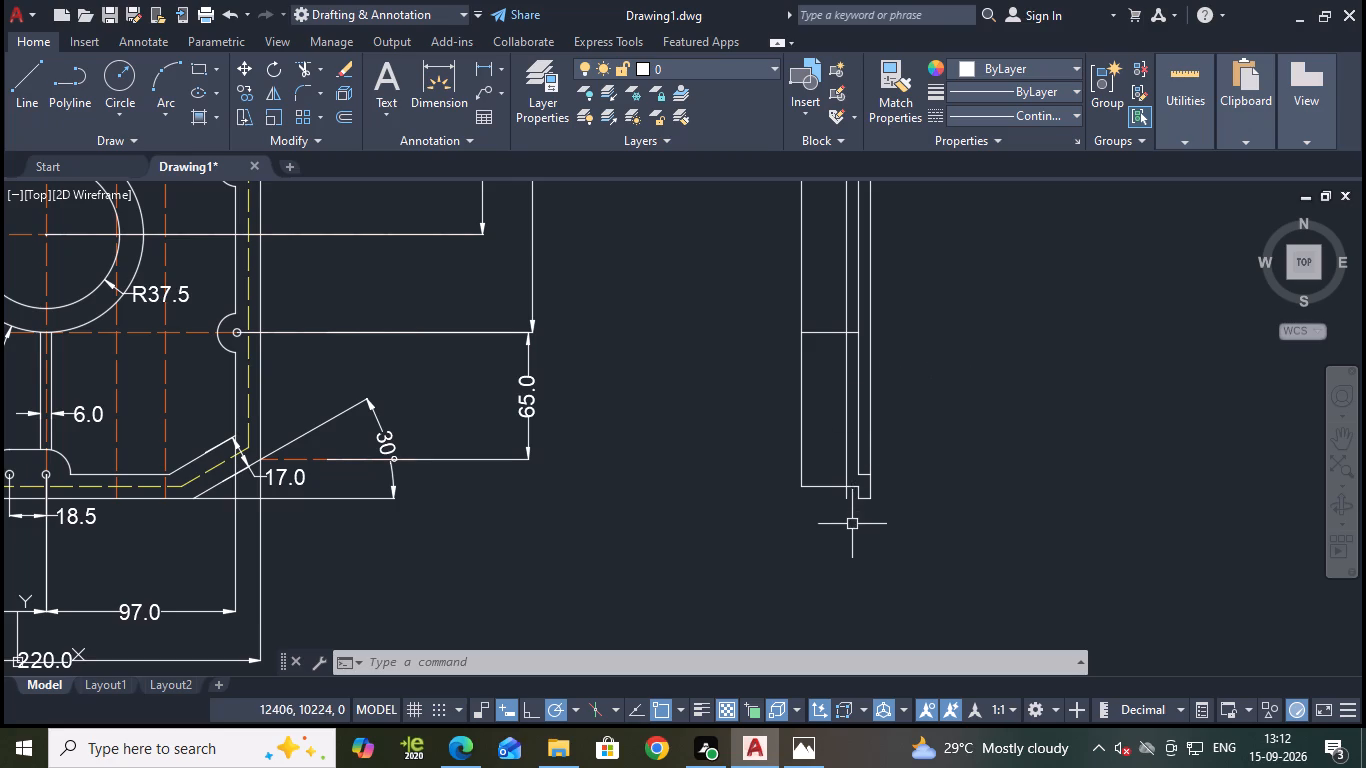
scroll(849, 492, up, 2)
scroll(925, 494, down, 2)
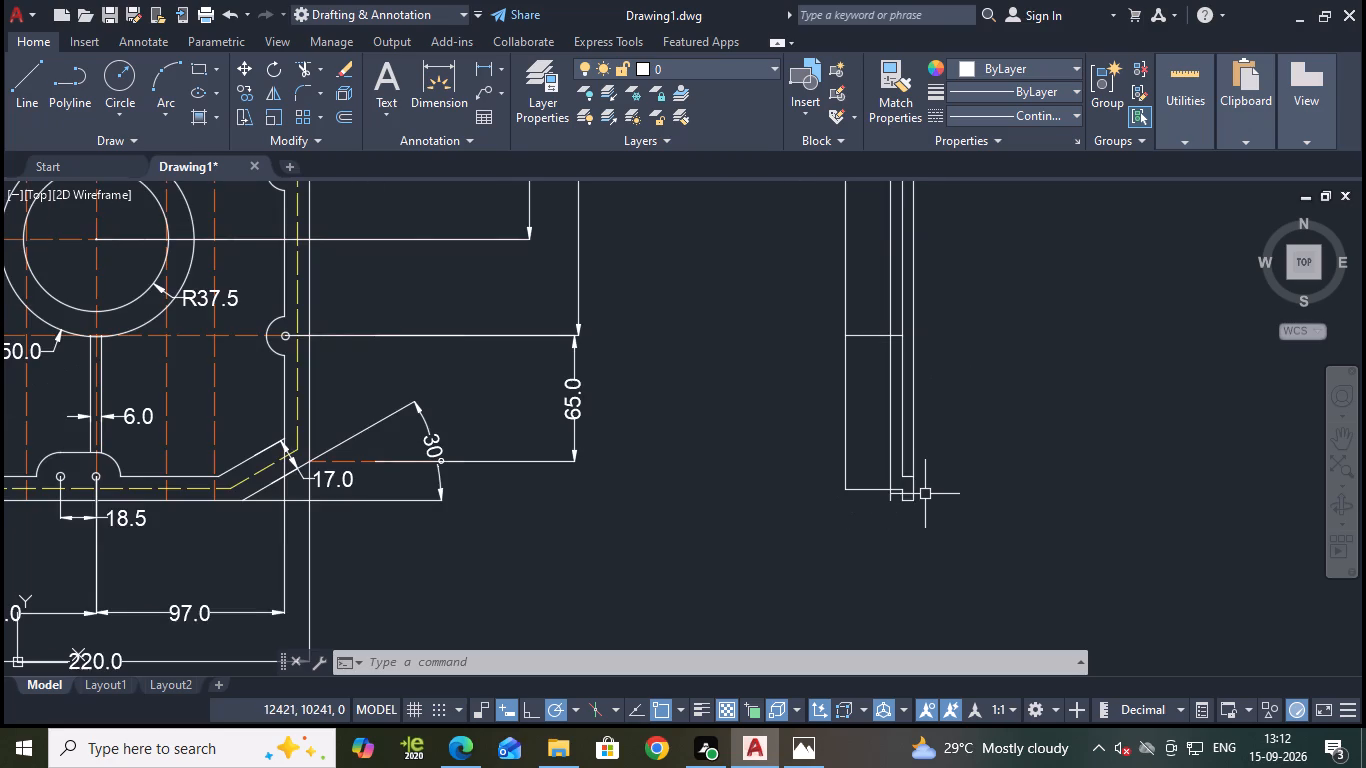
middle_drag(920, 379, 909, 591)
scroll(922, 393, down, 2)
middle_drag(957, 334, 859, 443)
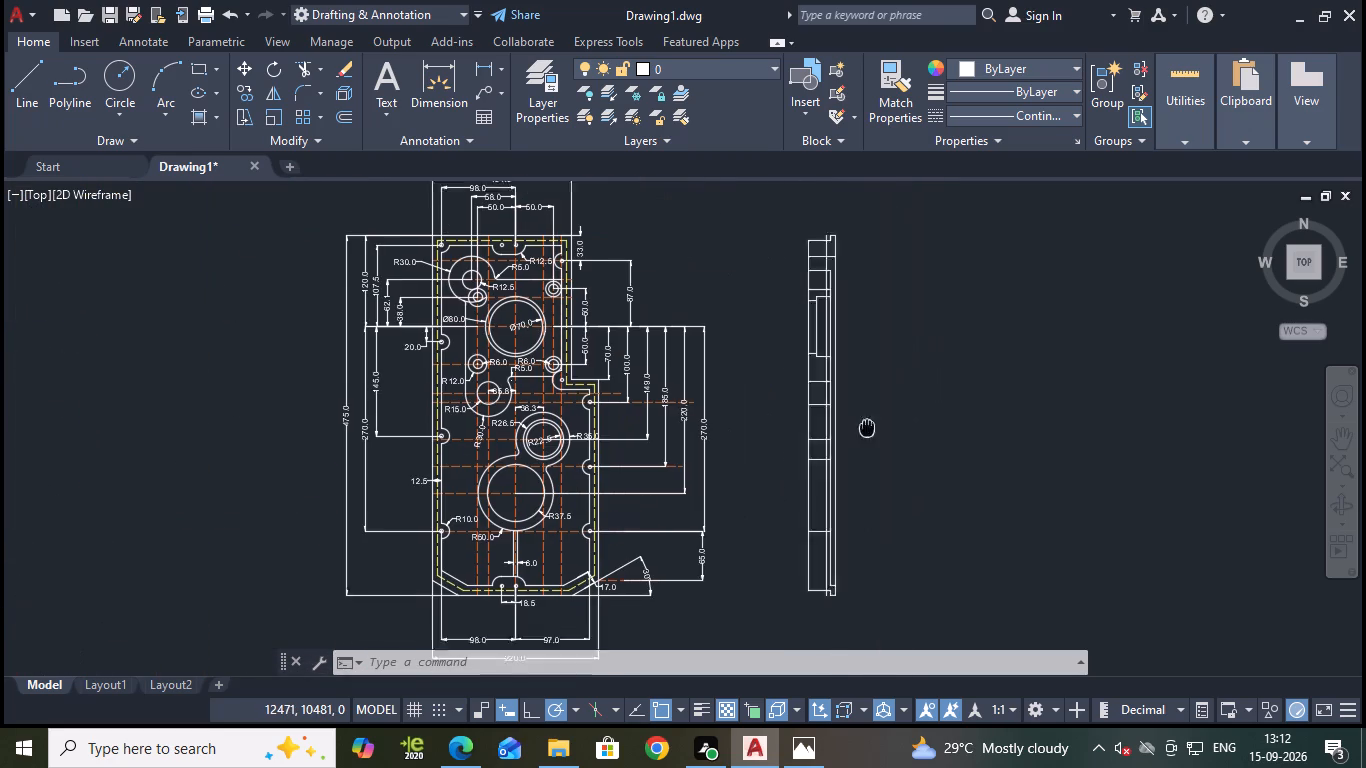
middle_drag(859, 443, 869, 444)
scroll(859, 326, up, 2)
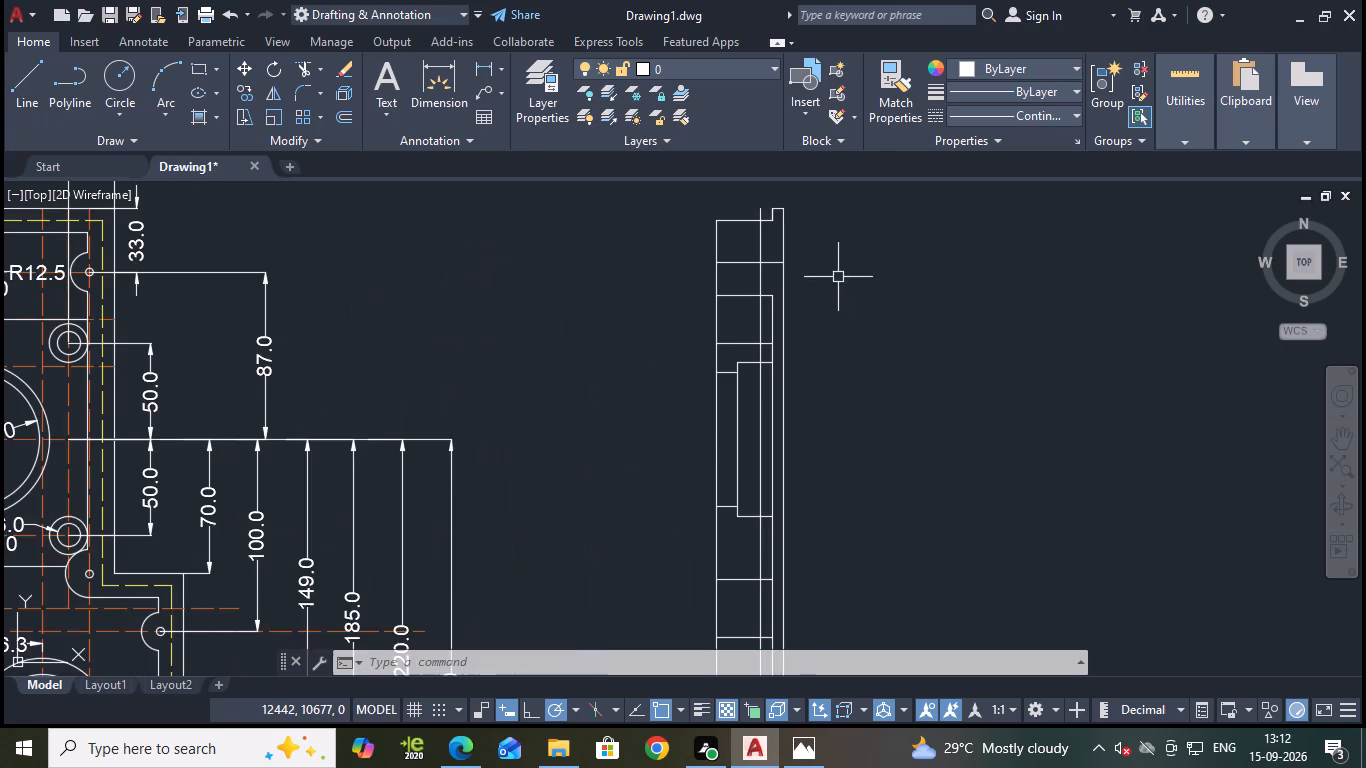
middle_drag(840, 279, 880, 333)
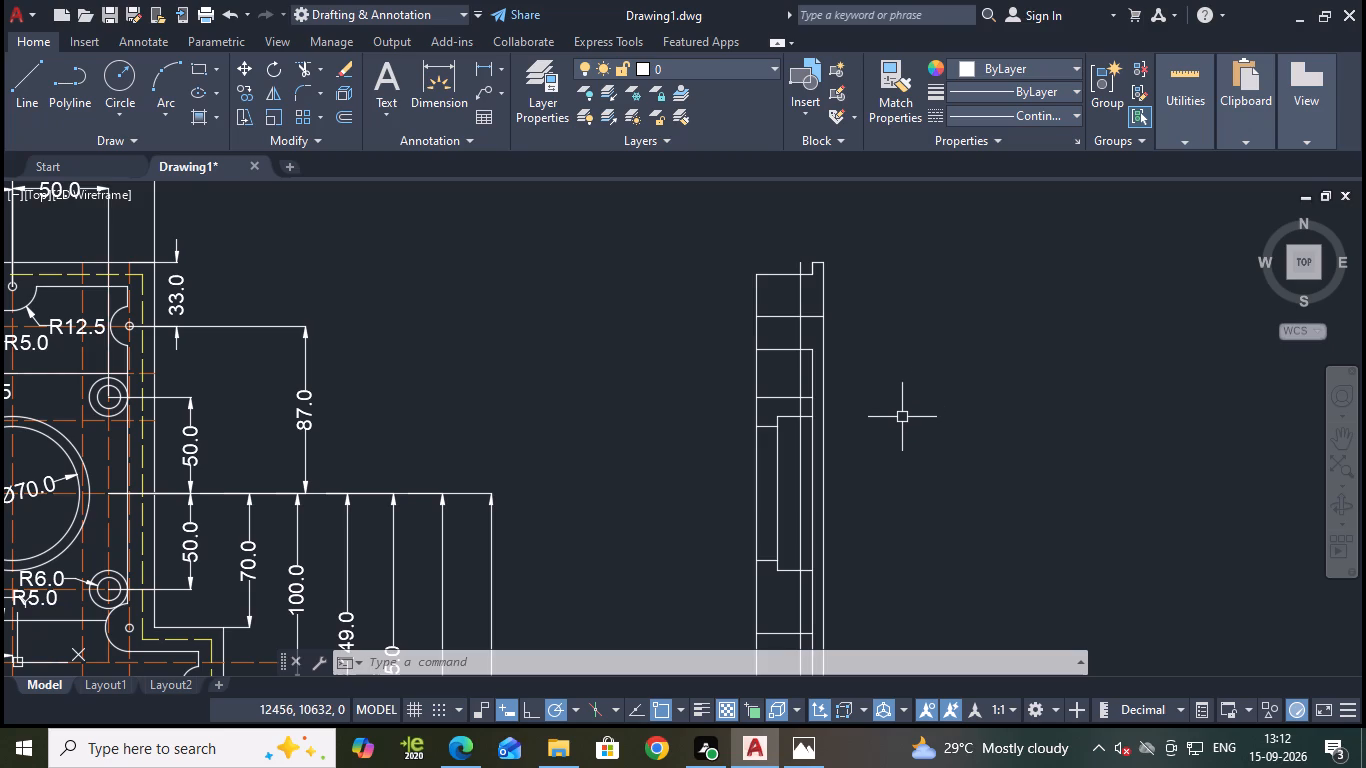
middle_drag(901, 427, 934, 264)
scroll(940, 348, down, 1)
middle_drag(973, 442, 926, 323)
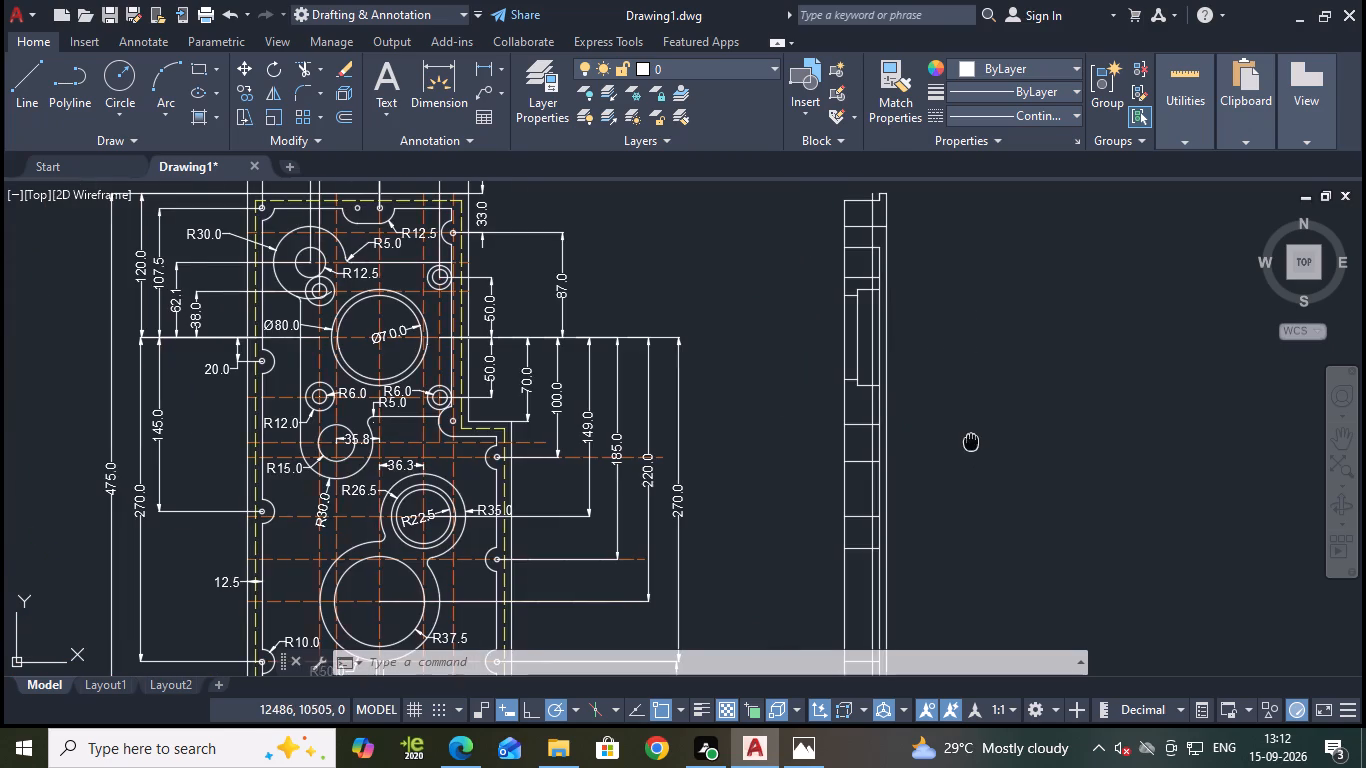
middle_drag(926, 323, 905, 220)
scroll(841, 499, up, 1)
middle_drag(838, 519, 834, 486)
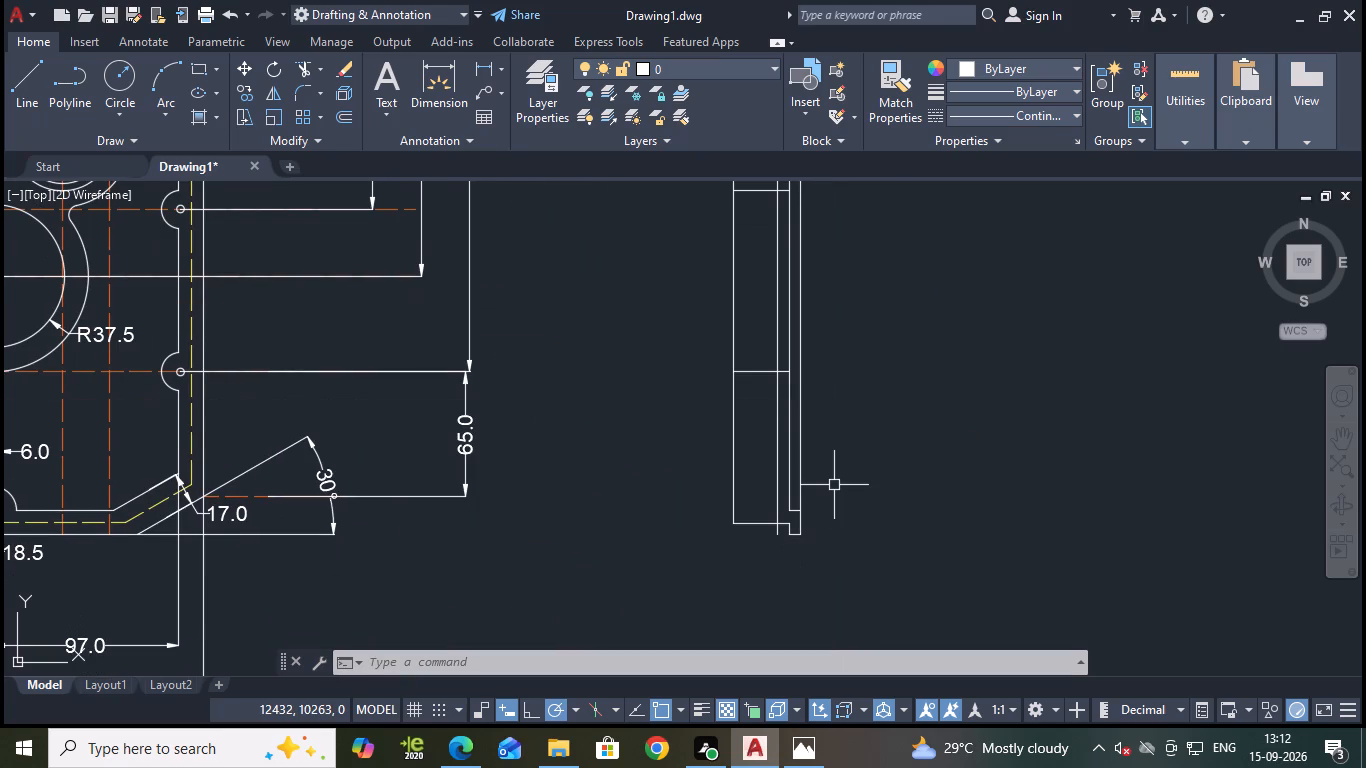
scroll(825, 493, up, 2)
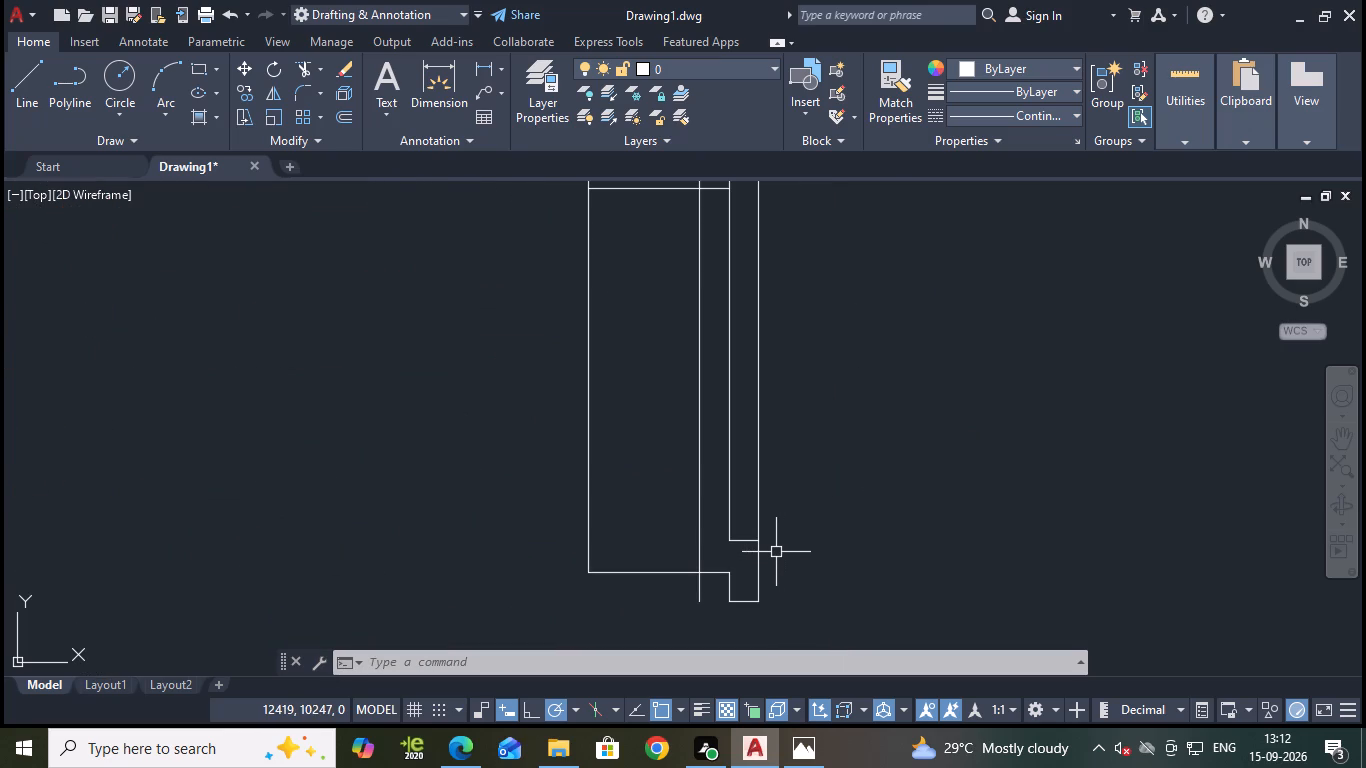
scroll(777, 558, up, 1)
middle_drag(777, 558, 784, 495)
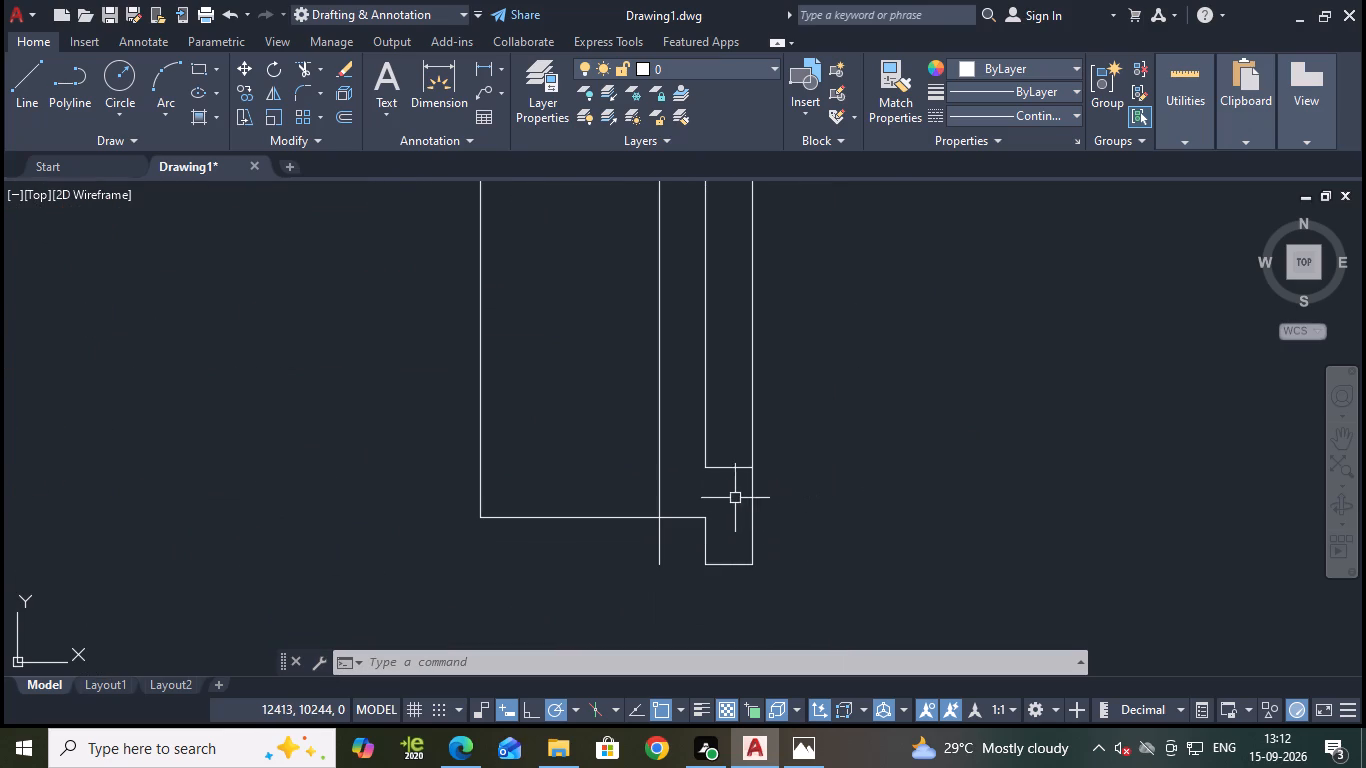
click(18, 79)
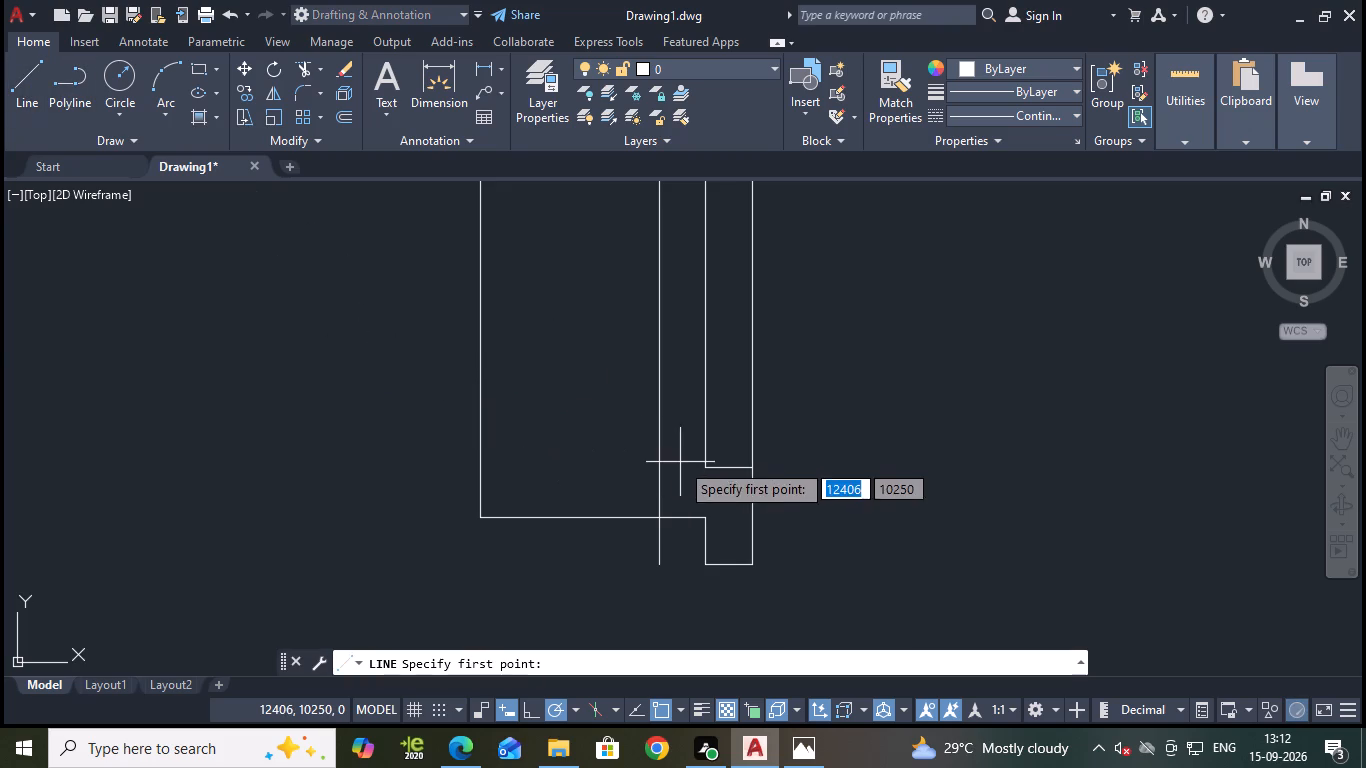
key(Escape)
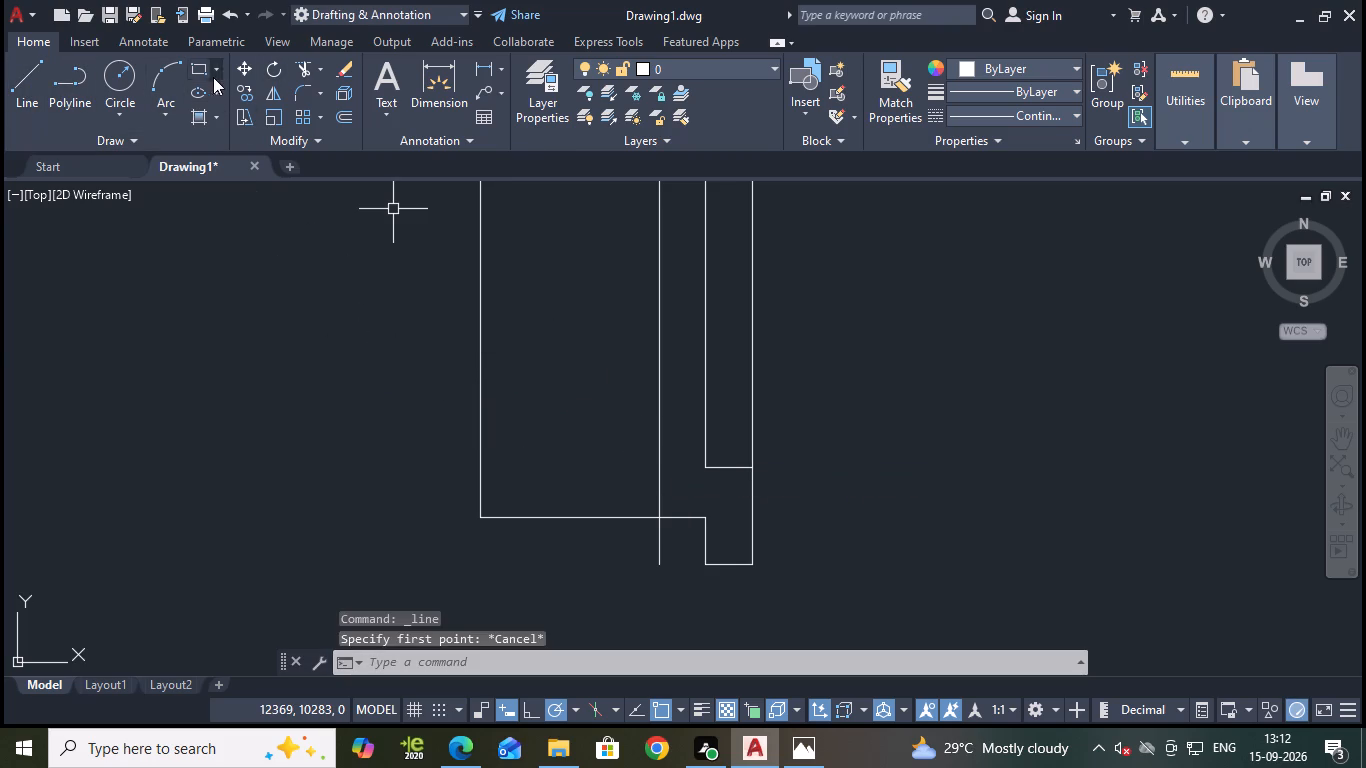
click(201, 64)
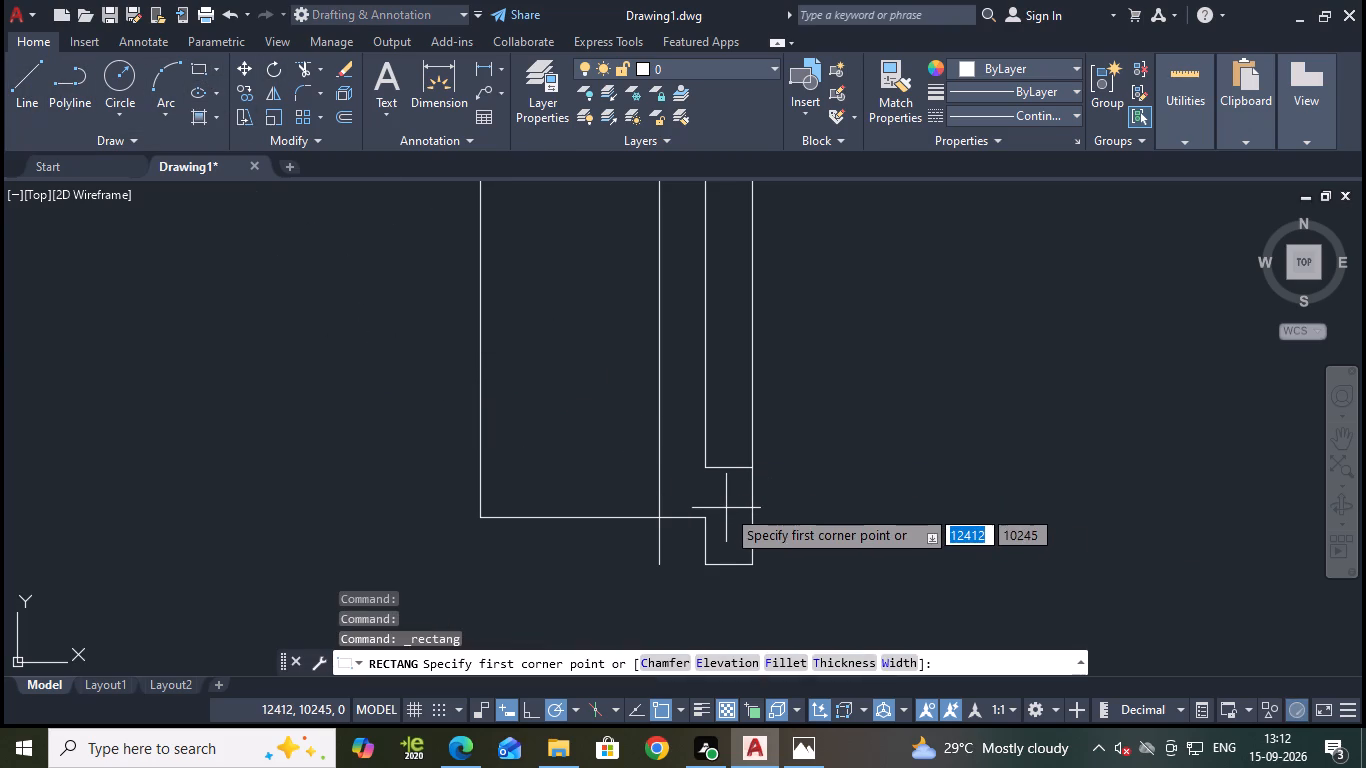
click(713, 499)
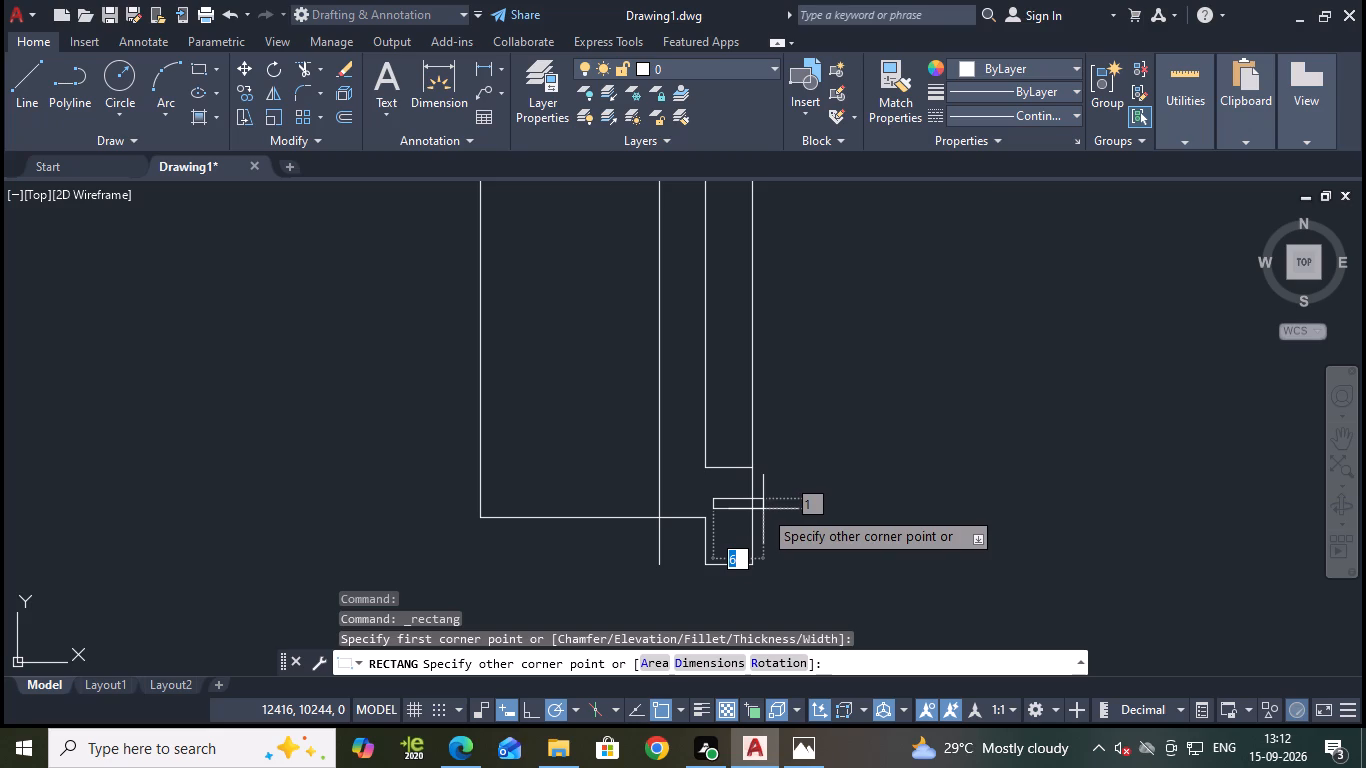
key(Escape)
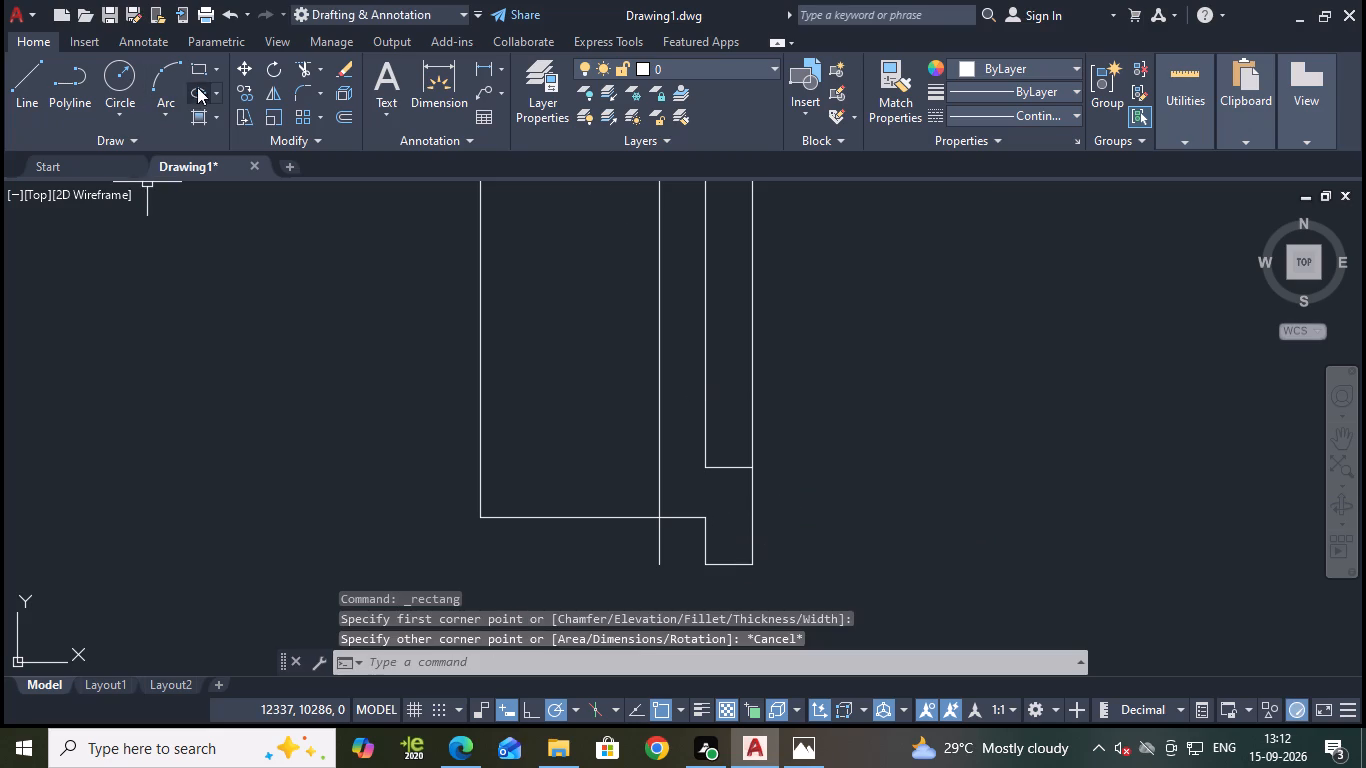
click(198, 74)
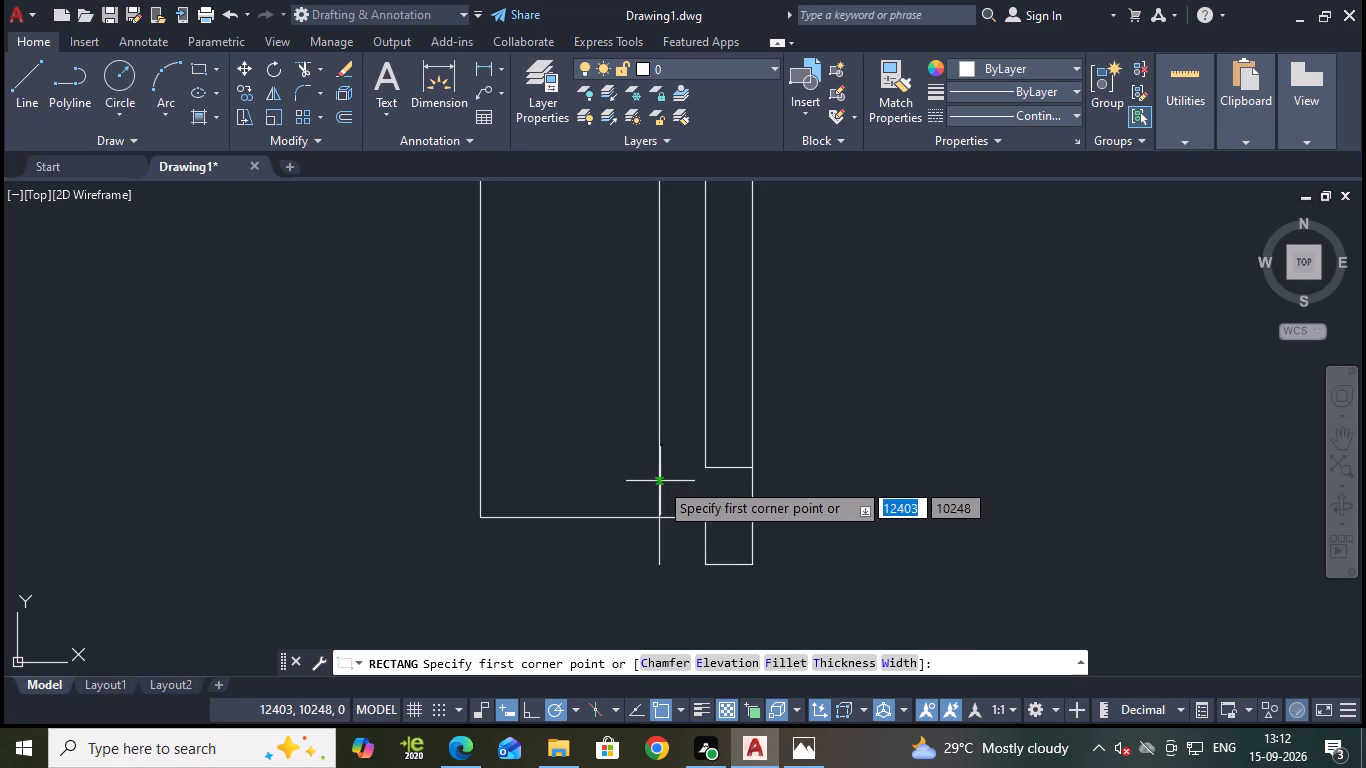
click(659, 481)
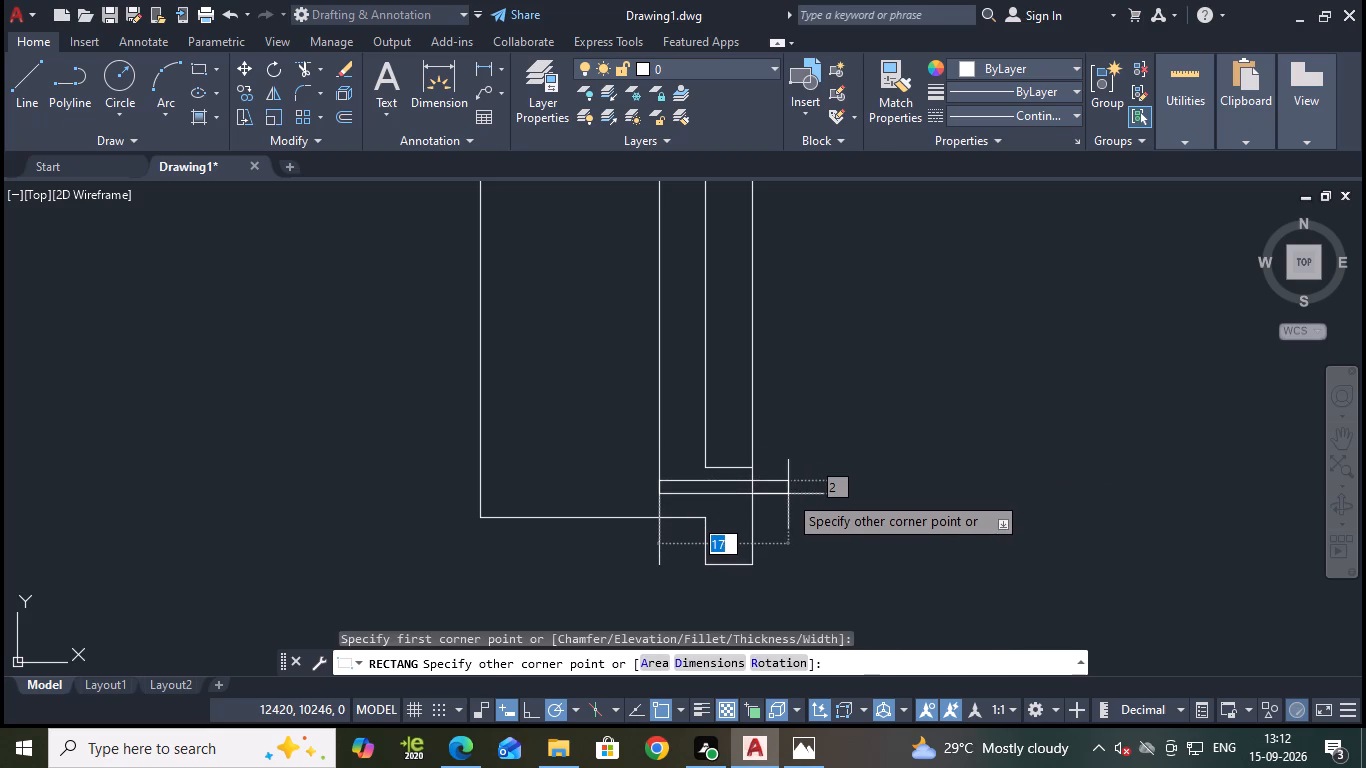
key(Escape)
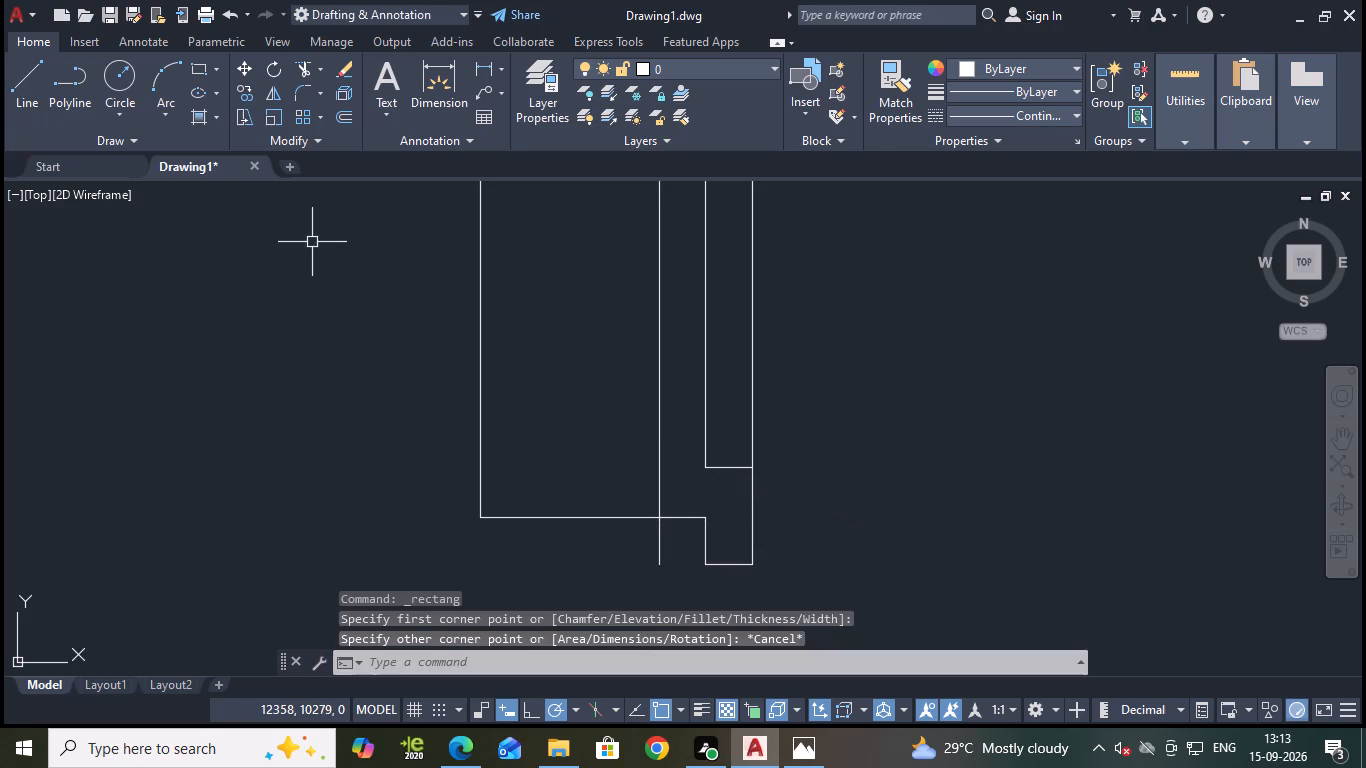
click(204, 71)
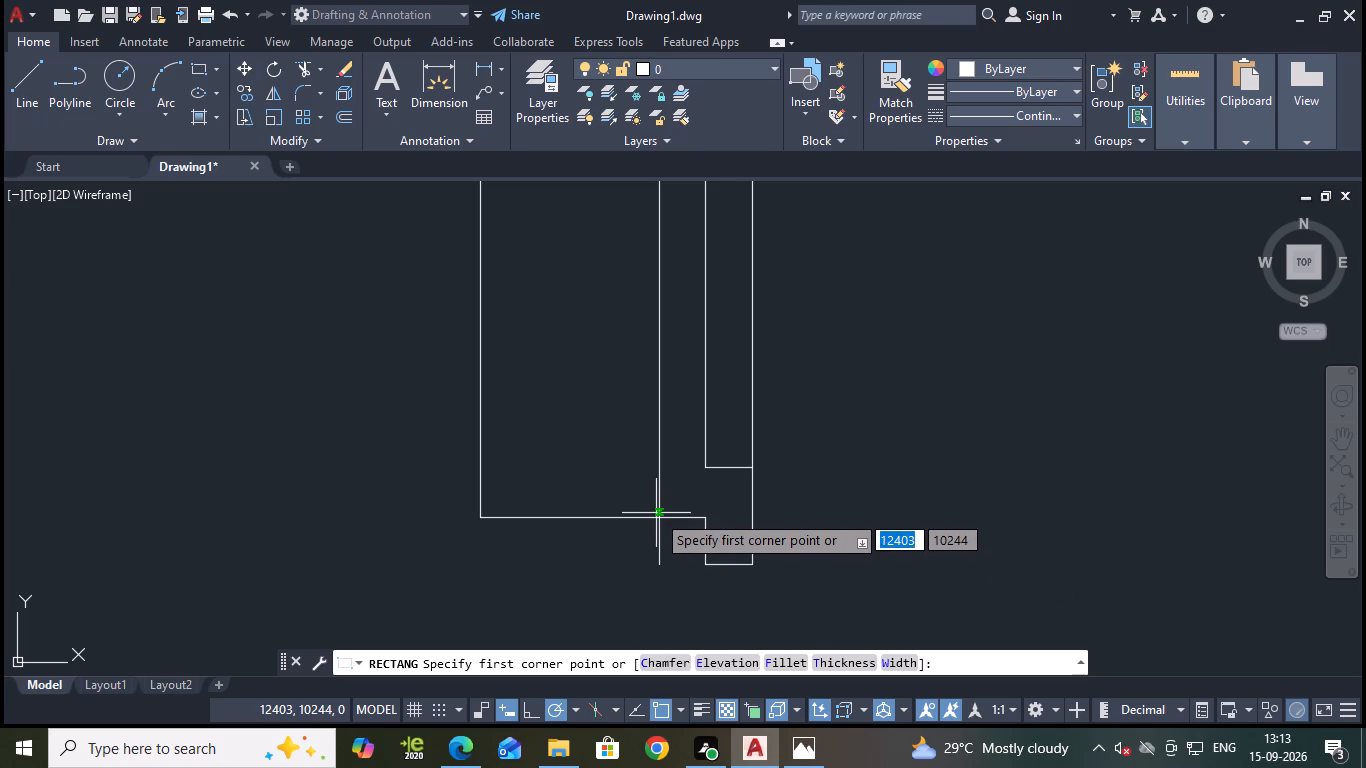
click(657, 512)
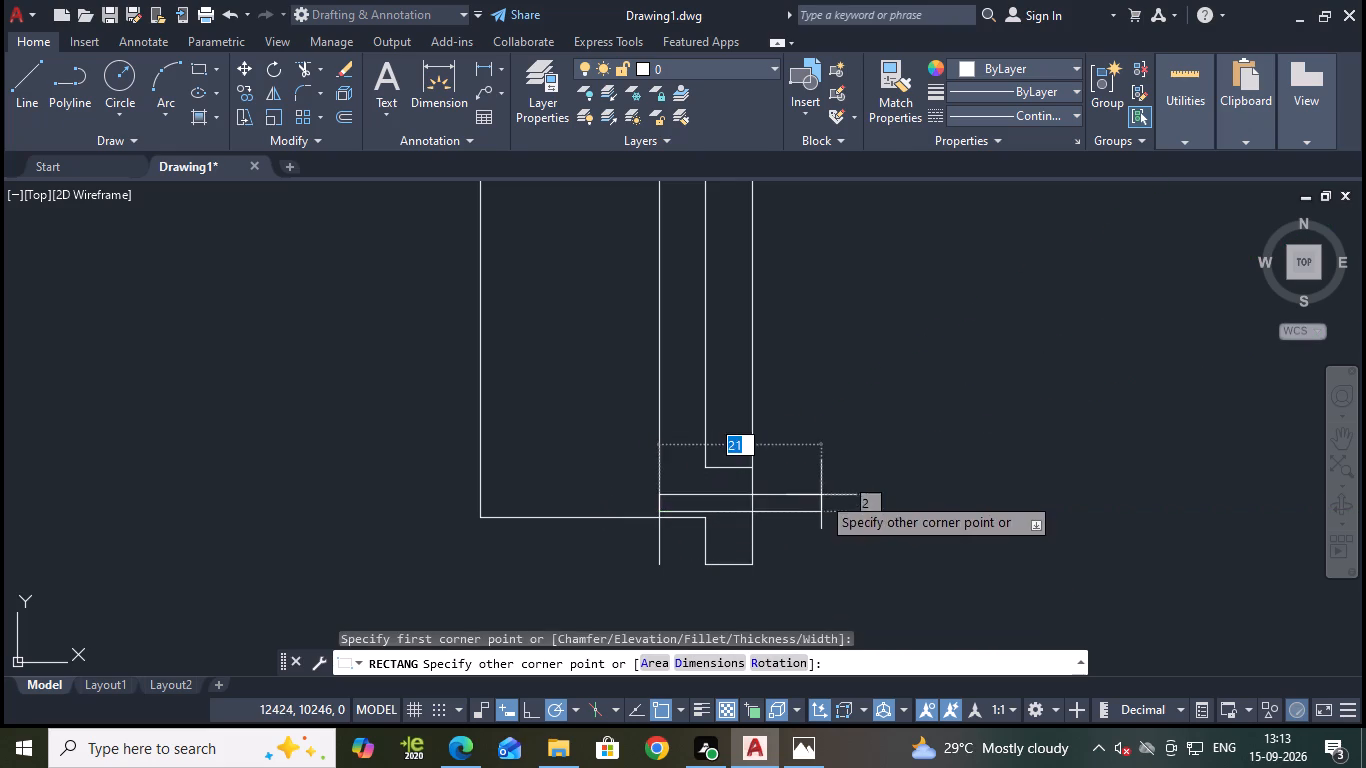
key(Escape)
Draw a thin rectangle about 16 by 1 near the side view's bottom, from the offset internal line past the outer flange edge.
click(201, 69)
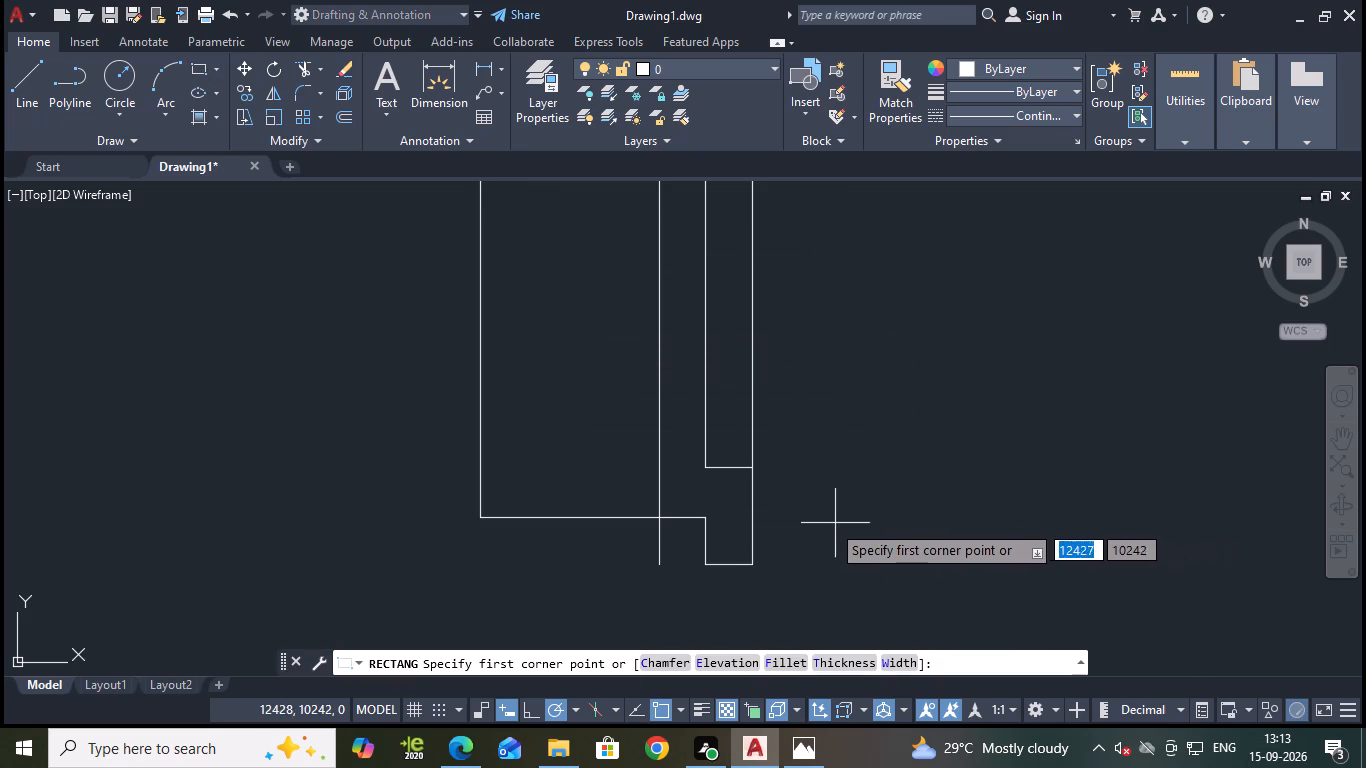
click(659, 503)
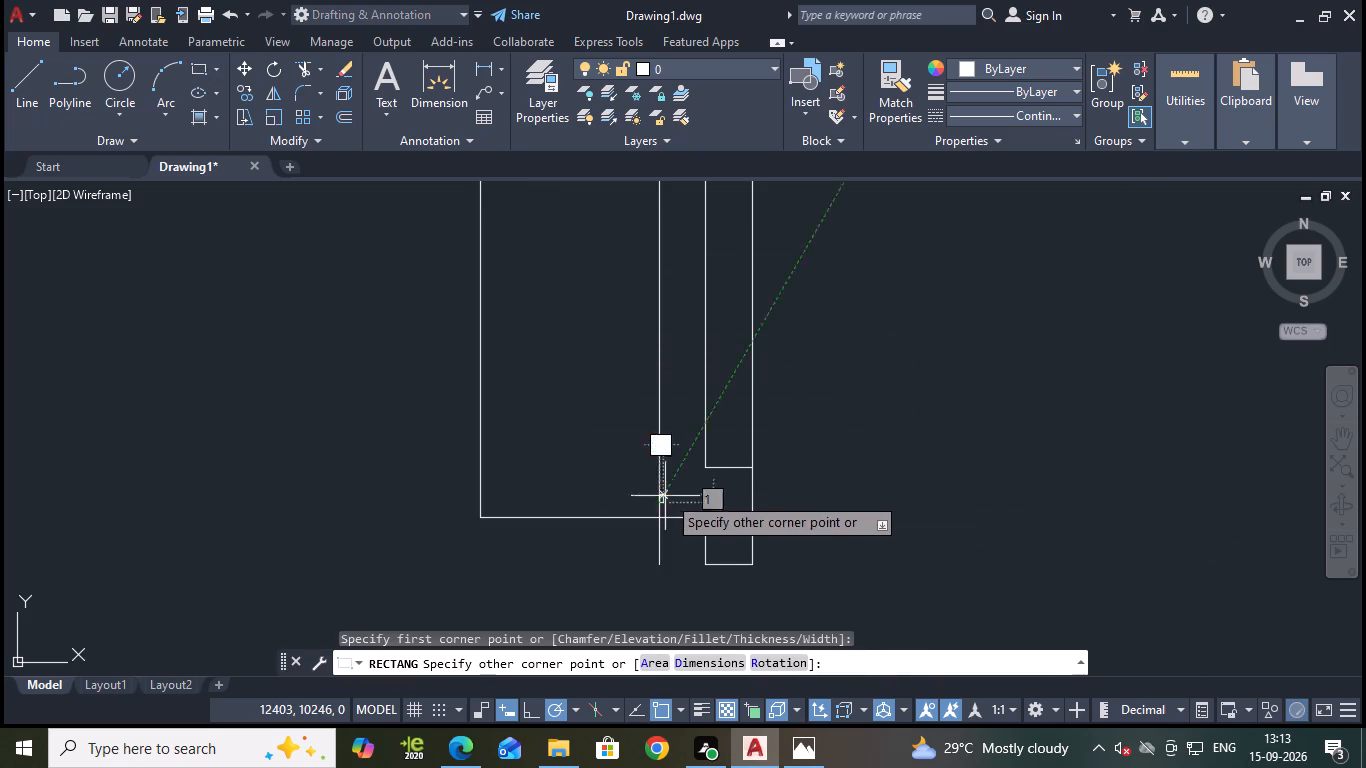
click(785, 493)
key(Escape)
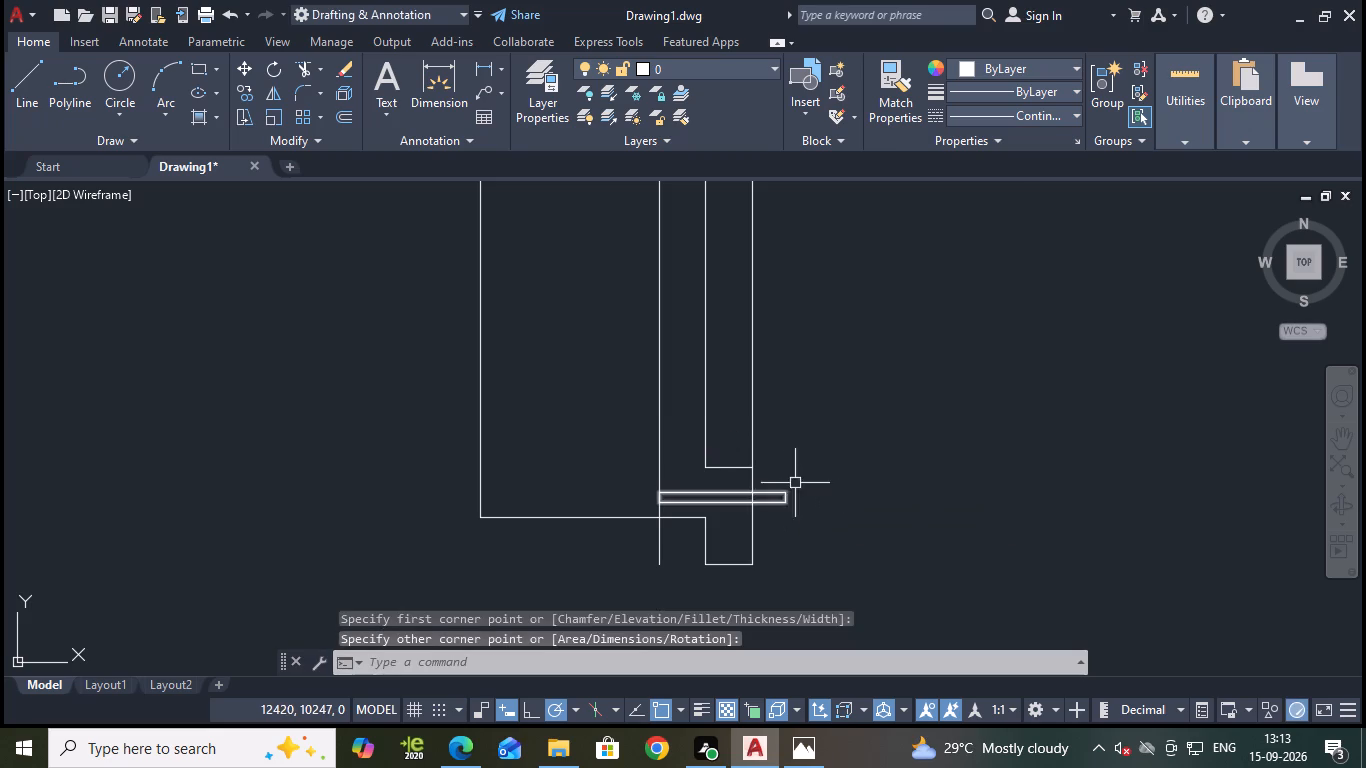
Trim the portion of the thin rectangle that projects beyond the side view's outer flange edge.
text(tr)
key(Return)
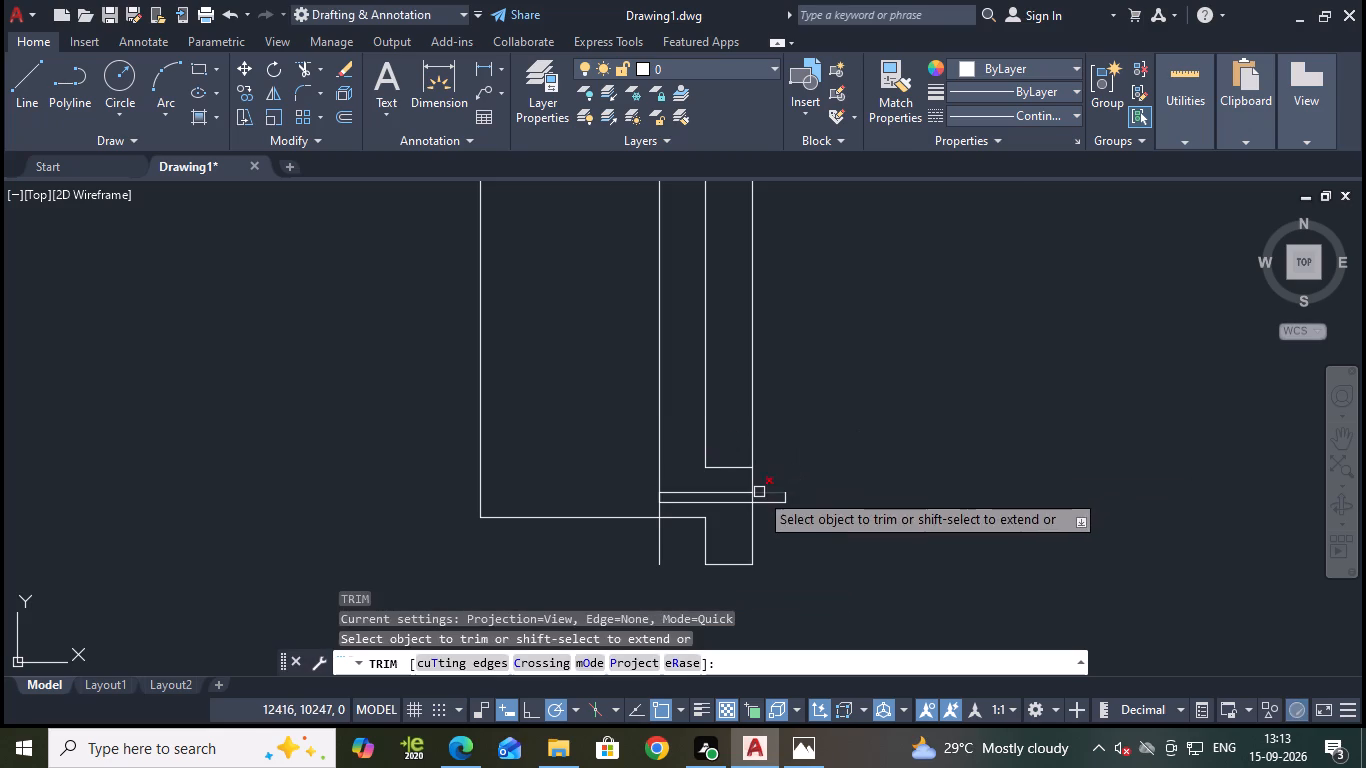
click(759, 494)
click(765, 499)
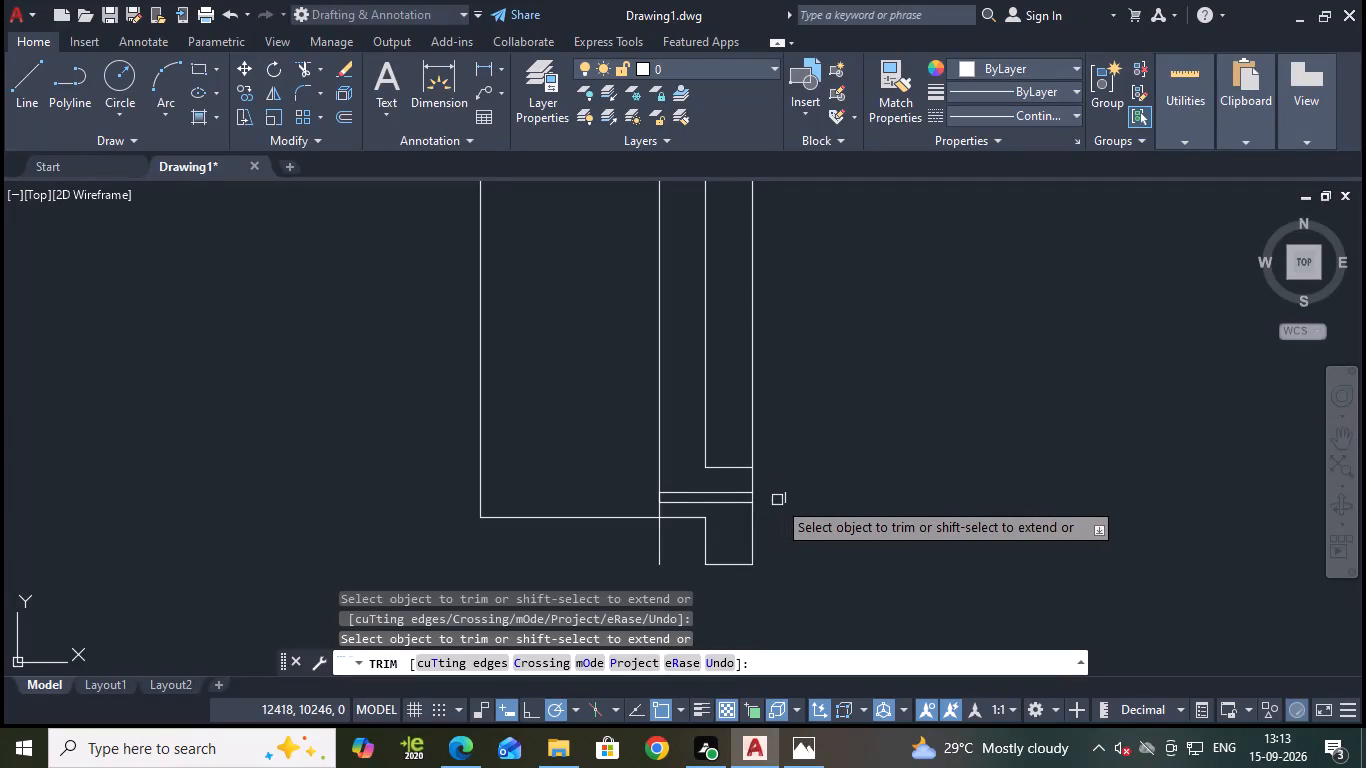
click(784, 500)
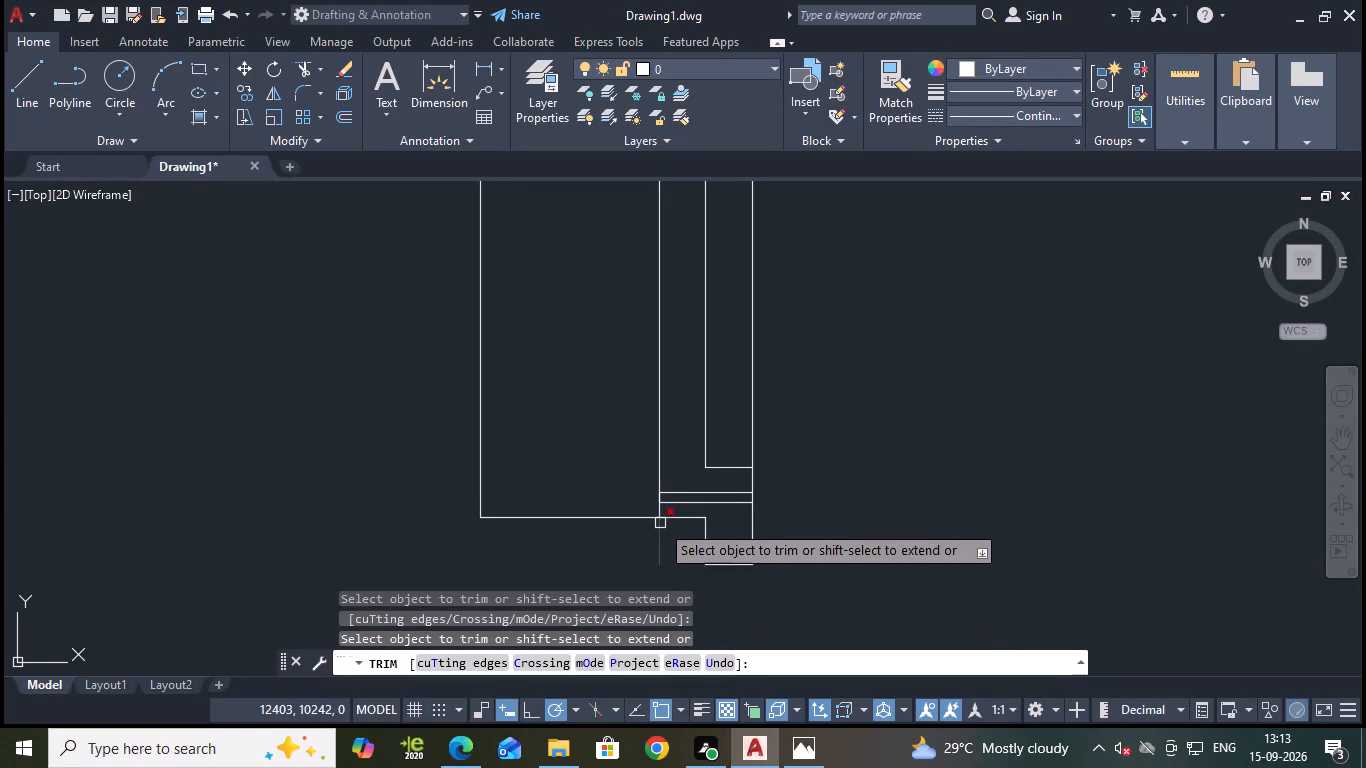
scroll(739, 490, down, 2)
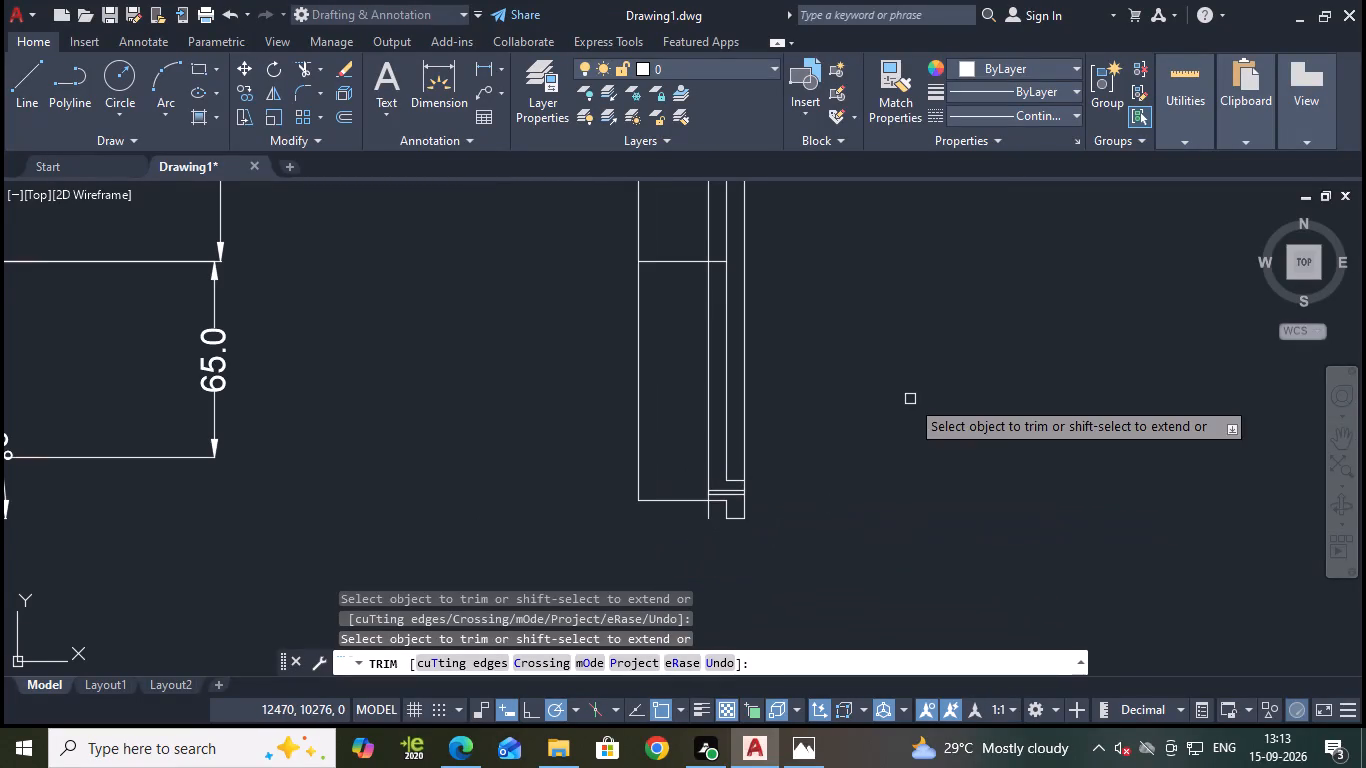
middle_drag(867, 396, 878, 421)
key(Escape)
Copy the thin rectangle from the side view's bottom about 458 straight up along the offset internal line, to just below the top edge.
scroll(727, 528, up, 2)
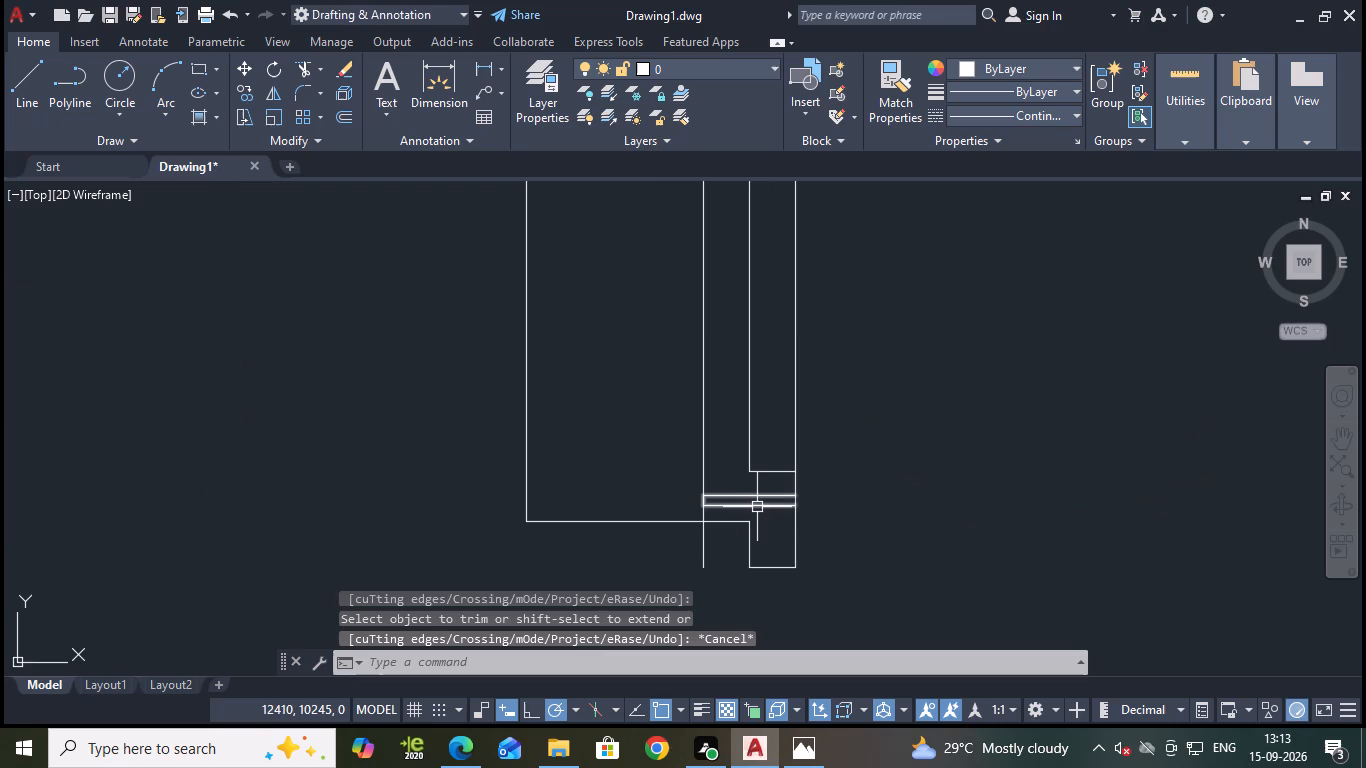
click(757, 506)
text(co)
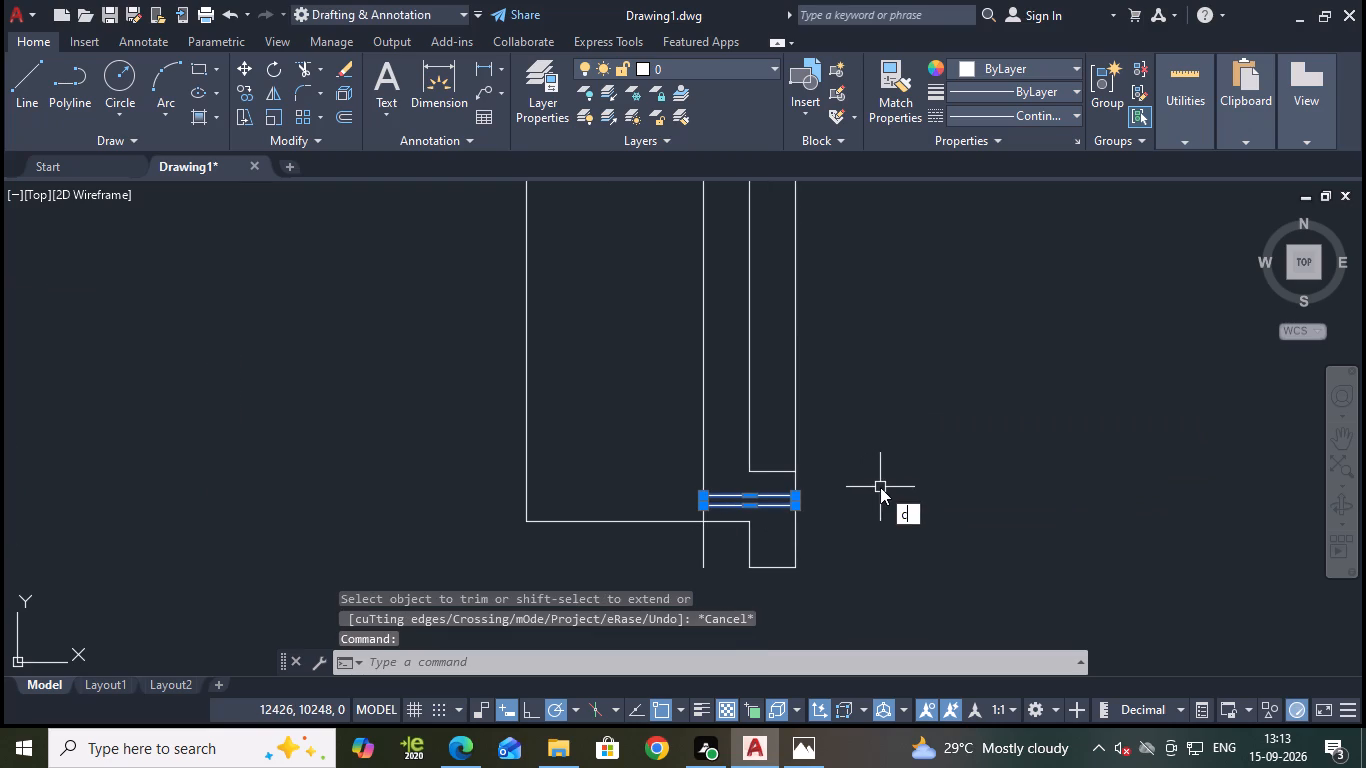
key(Return)
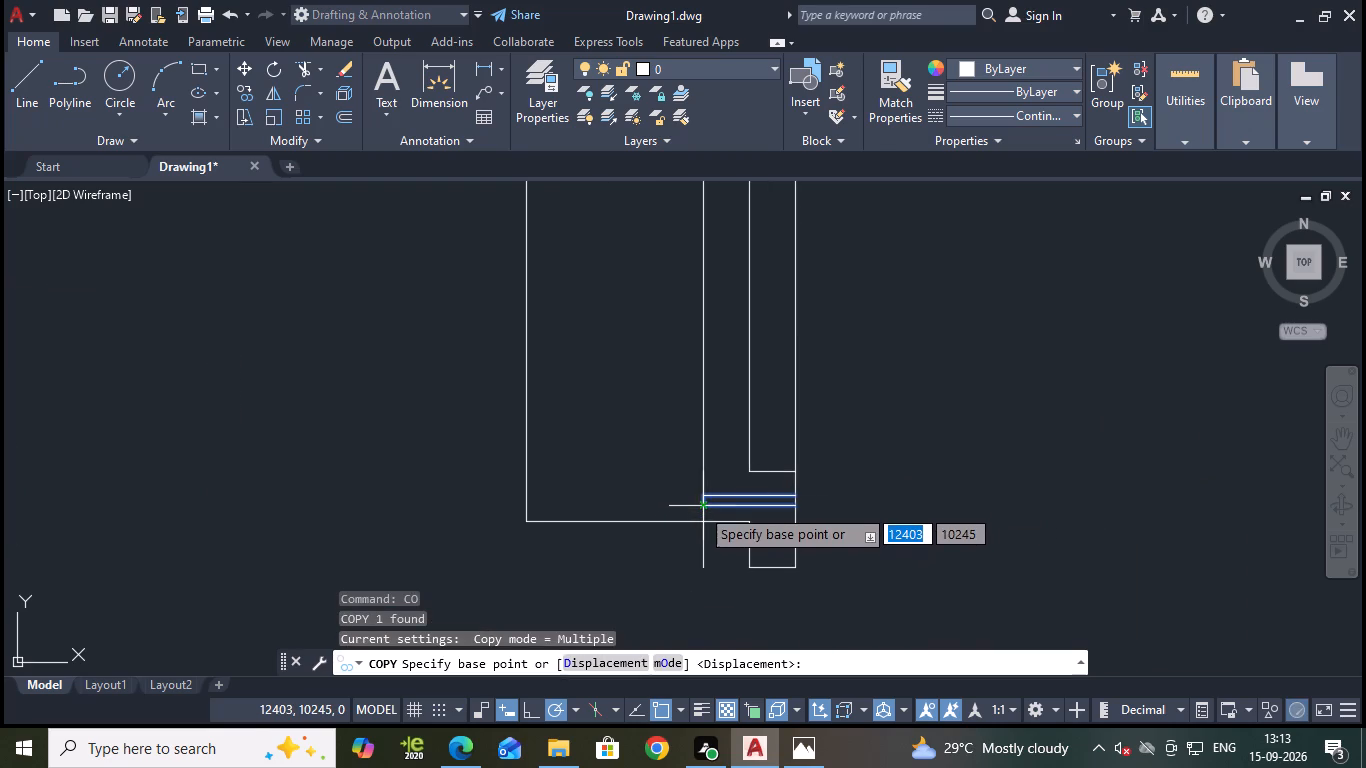
click(700, 507)
scroll(718, 396, down, 3)
middle_drag(778, 363, 778, 393)
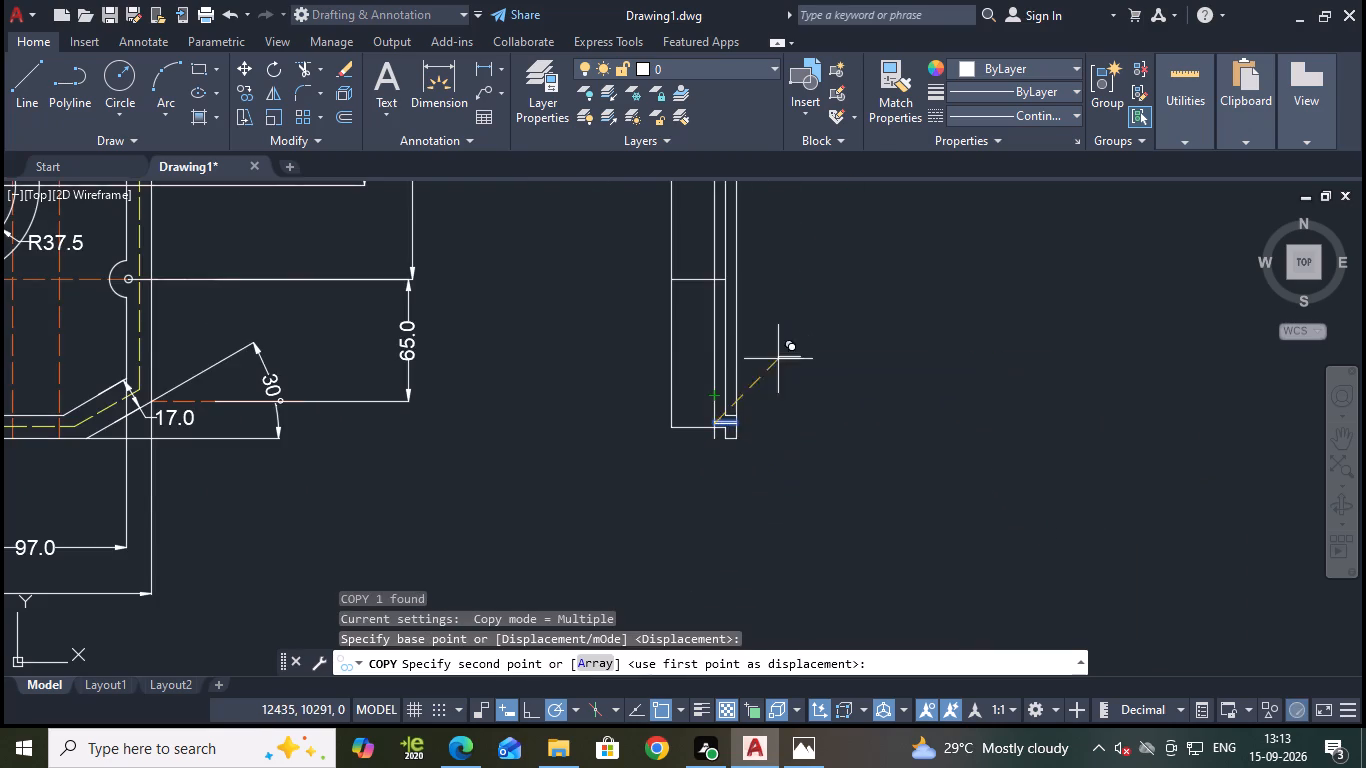
middle_drag(778, 393, 672, 586)
scroll(590, 256, down, 1)
middle_drag(627, 255, 648, 477)
middle_drag(641, 297, 636, 443)
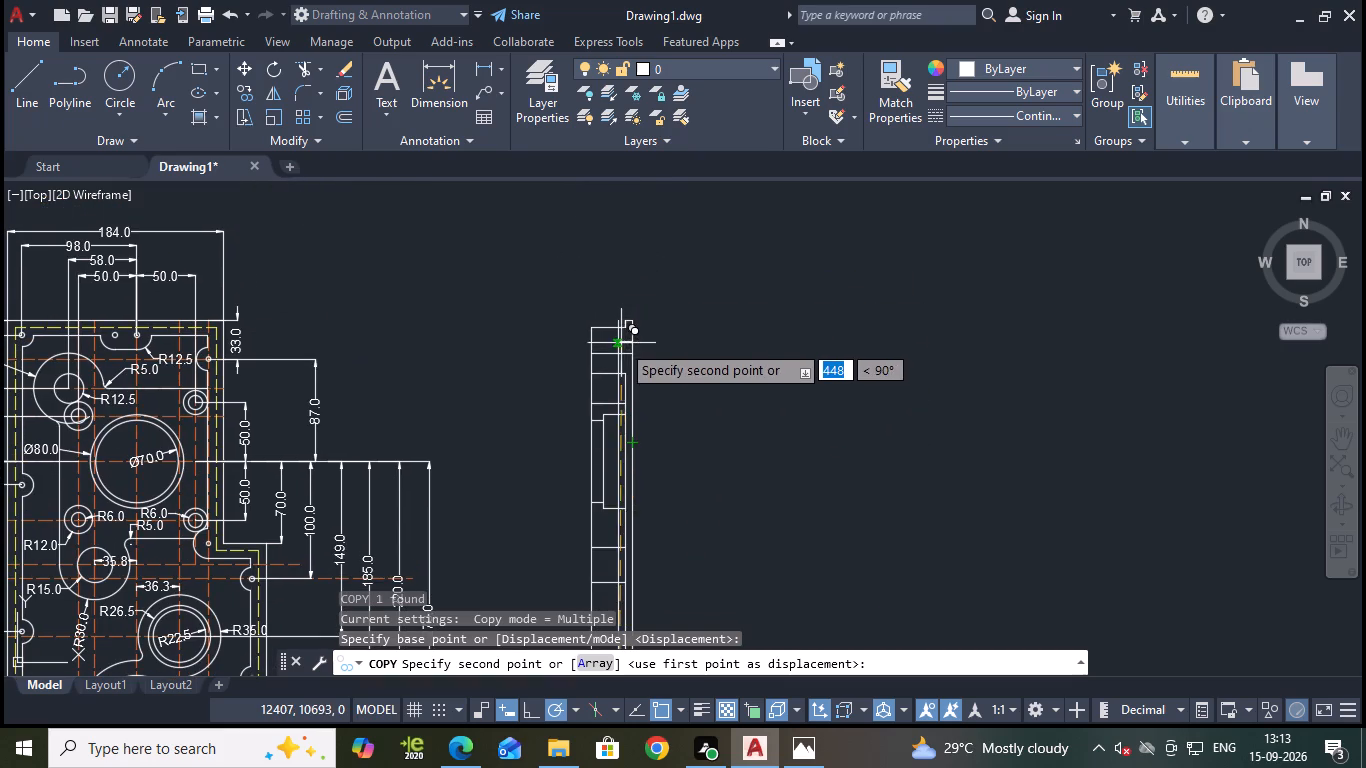
scroll(619, 337, up, 4)
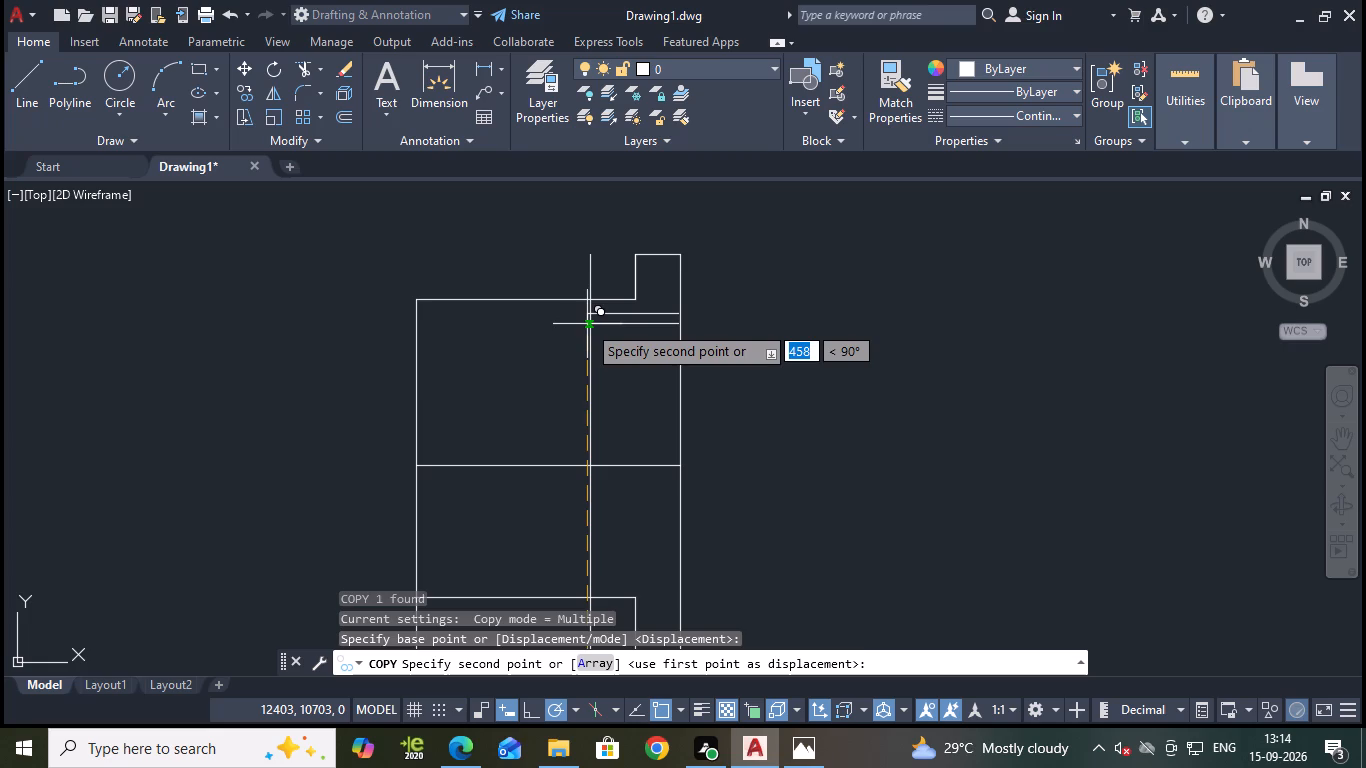
click(587, 322)
scroll(861, 408, down, 1)
middle_drag(873, 467, 843, 419)
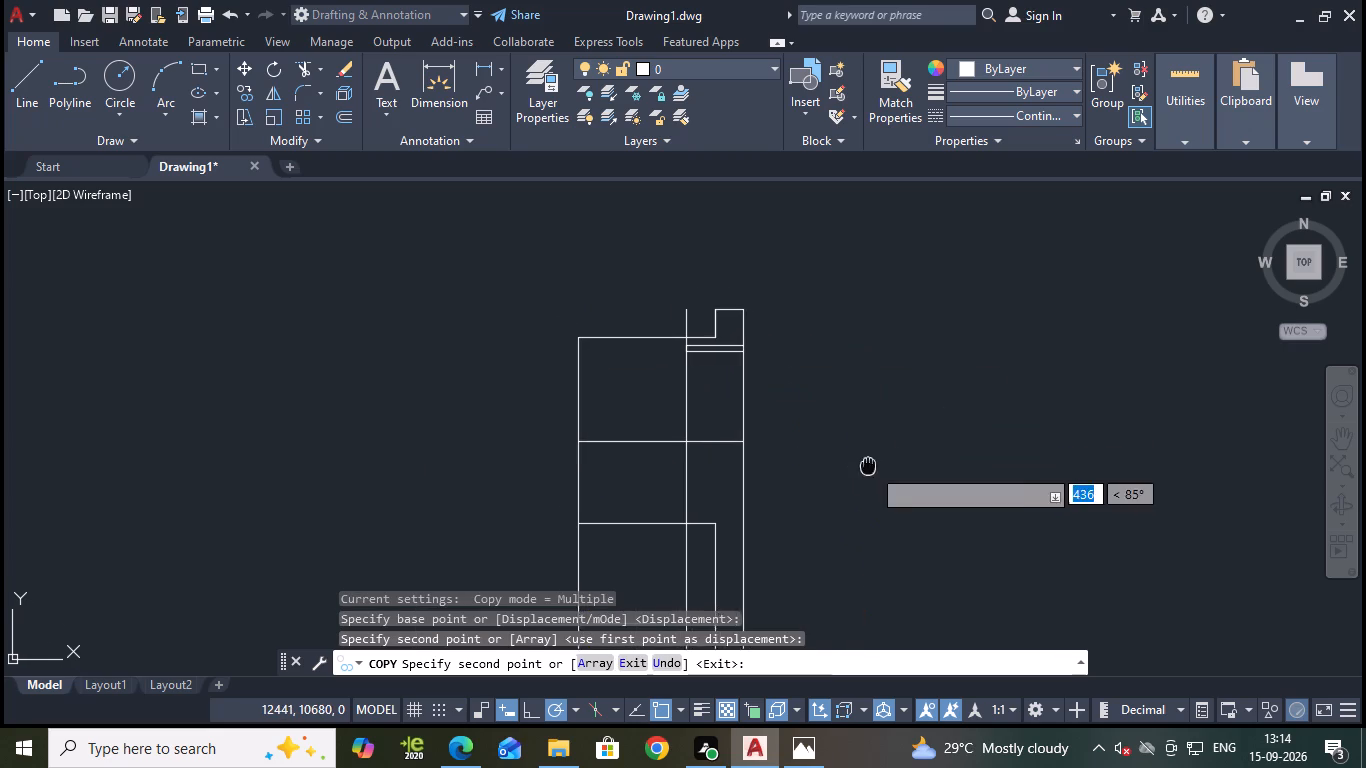
middle_drag(843, 419, 833, 334)
scroll(882, 421, down, 2)
middle_drag(872, 531, 829, 447)
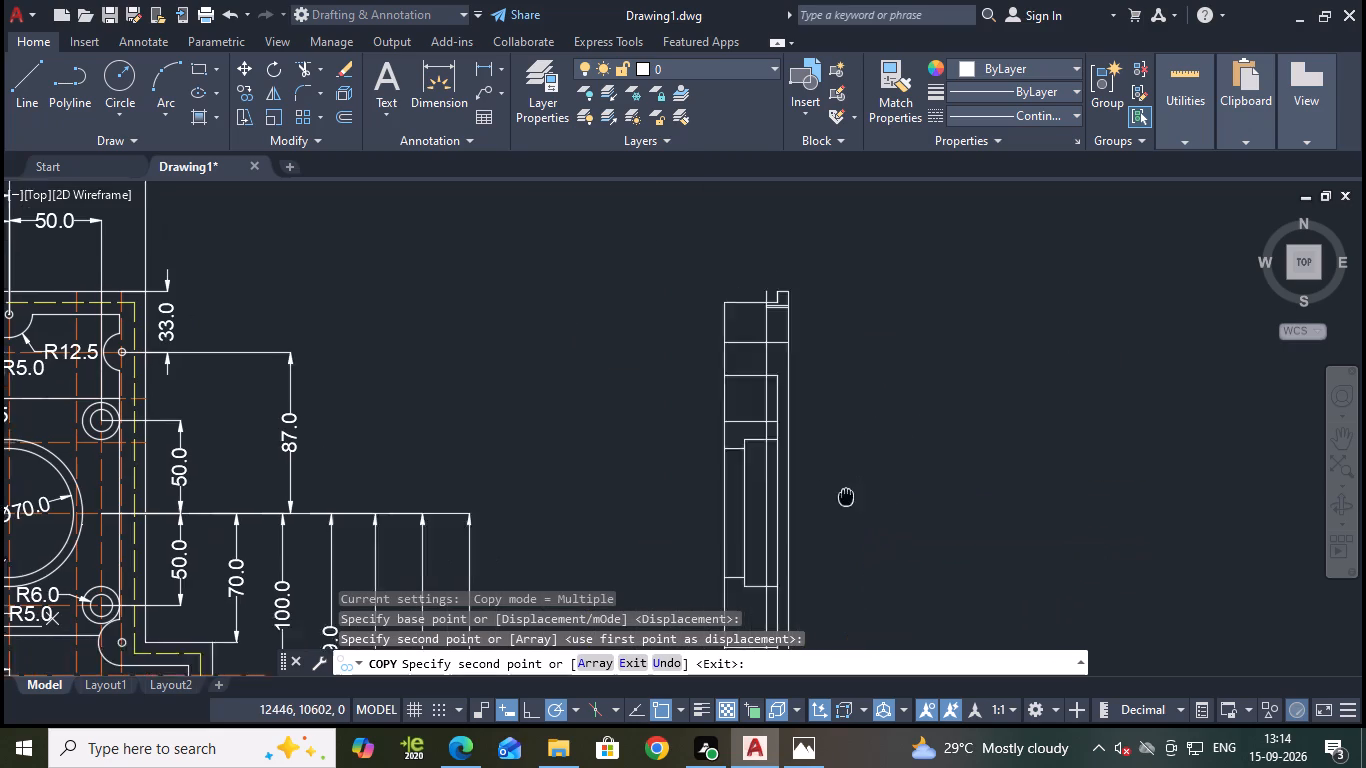
middle_drag(829, 447, 805, 344)
scroll(813, 380, down, 1)
scroll(843, 474, down, 1)
middle_drag(843, 477, 825, 392)
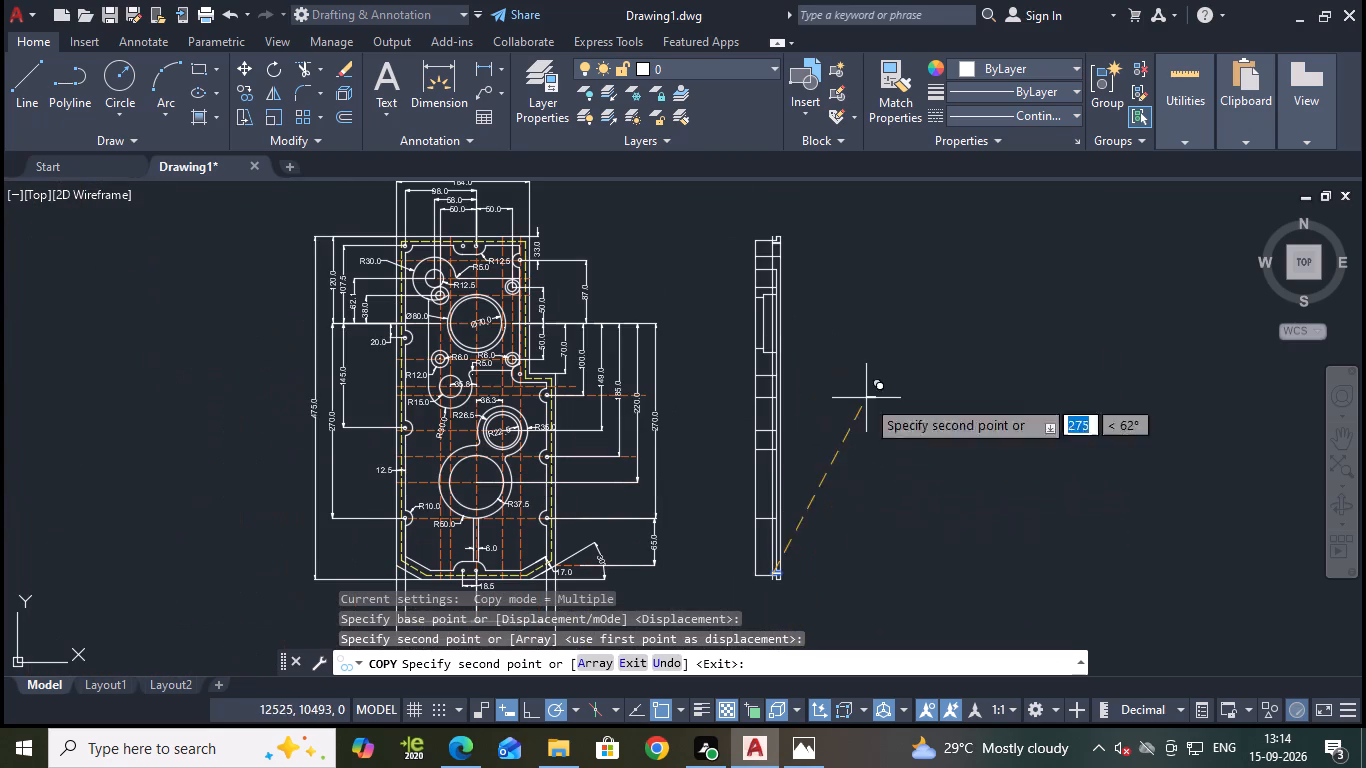
key(Escape)
Save the drawing.
scroll(774, 279, up, 3)
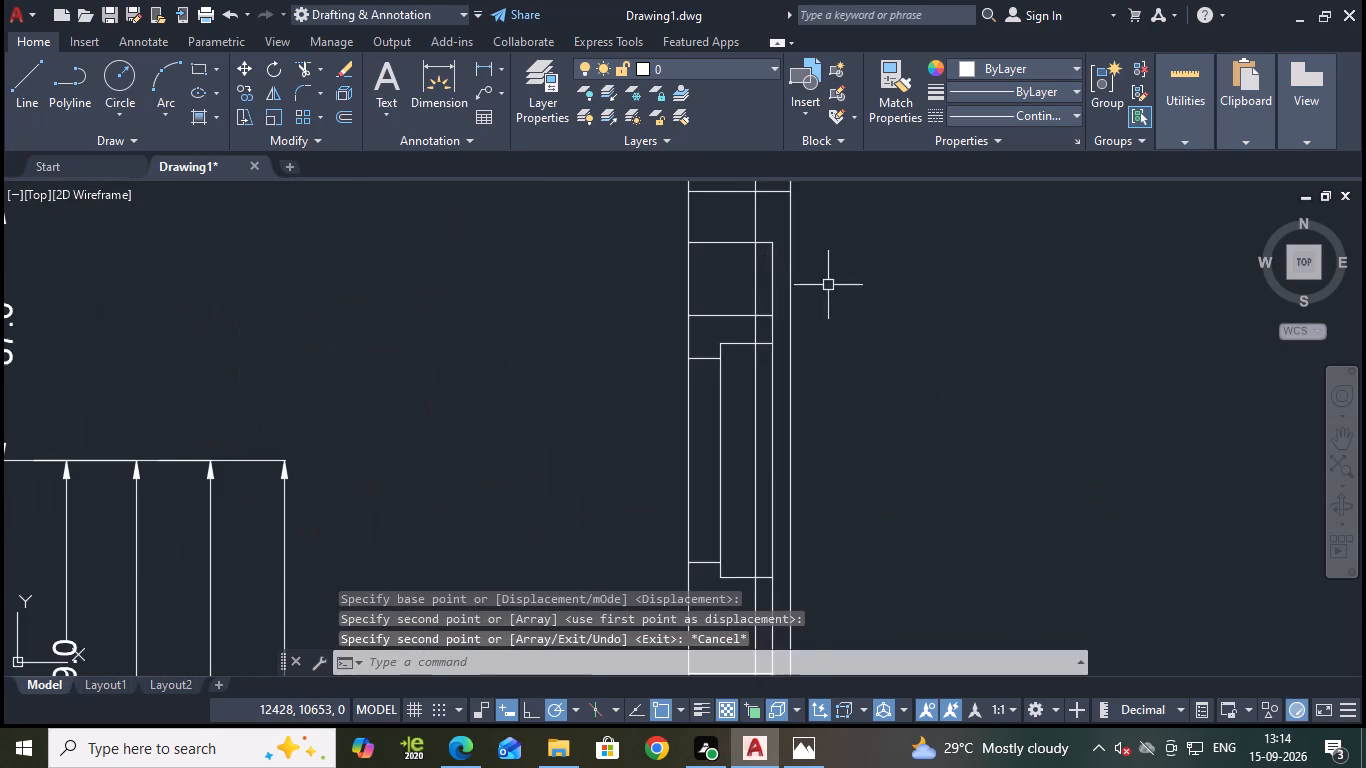
scroll(829, 287, down, 2)
middle_drag(839, 282, 819, 431)
scroll(778, 358, up, 3)
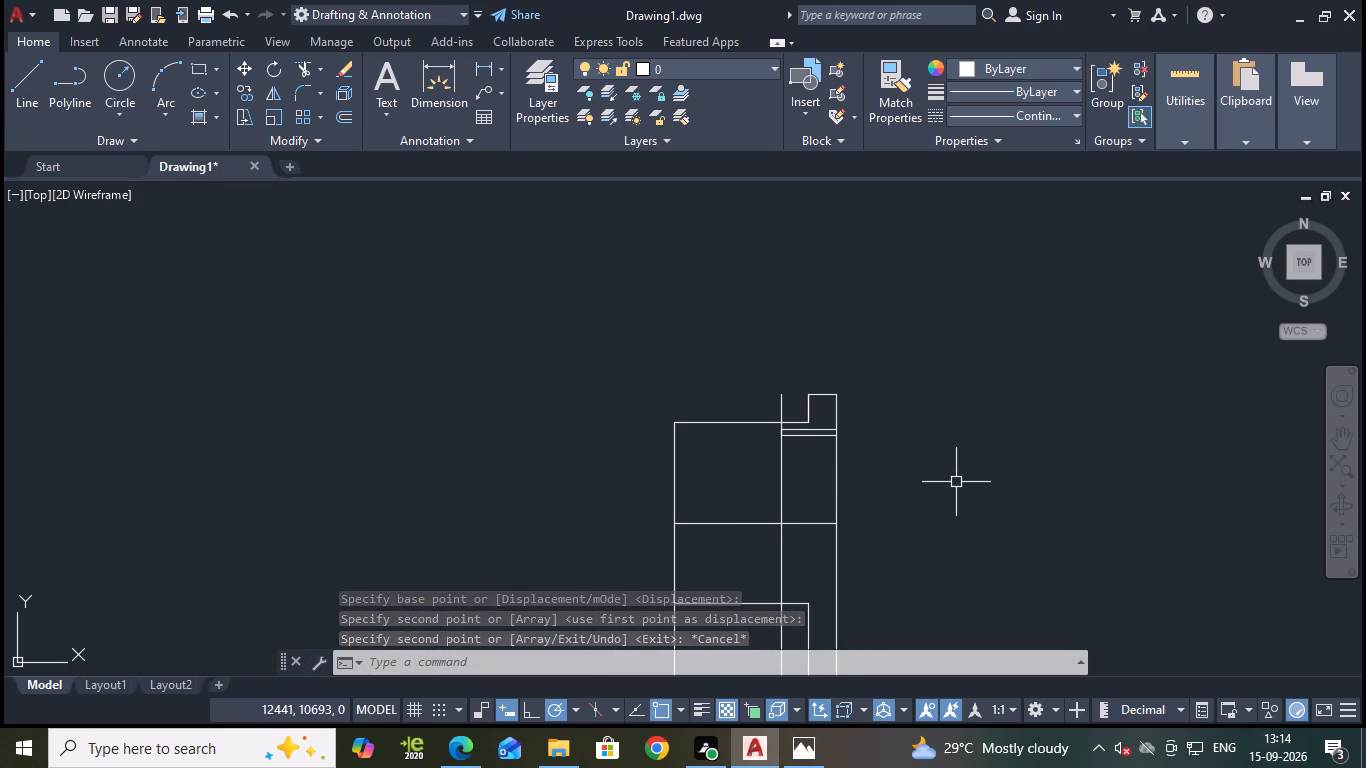
key(Escape)
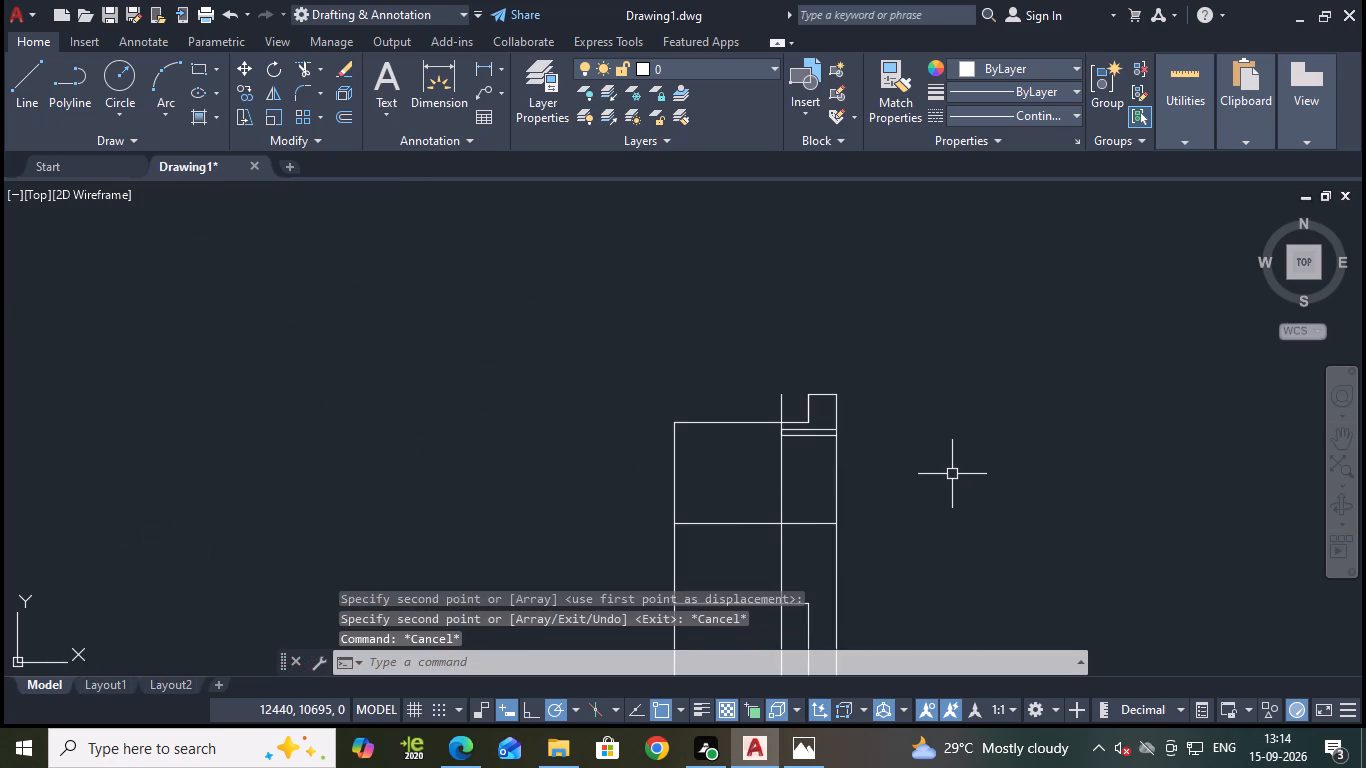
key(ctrl+s)
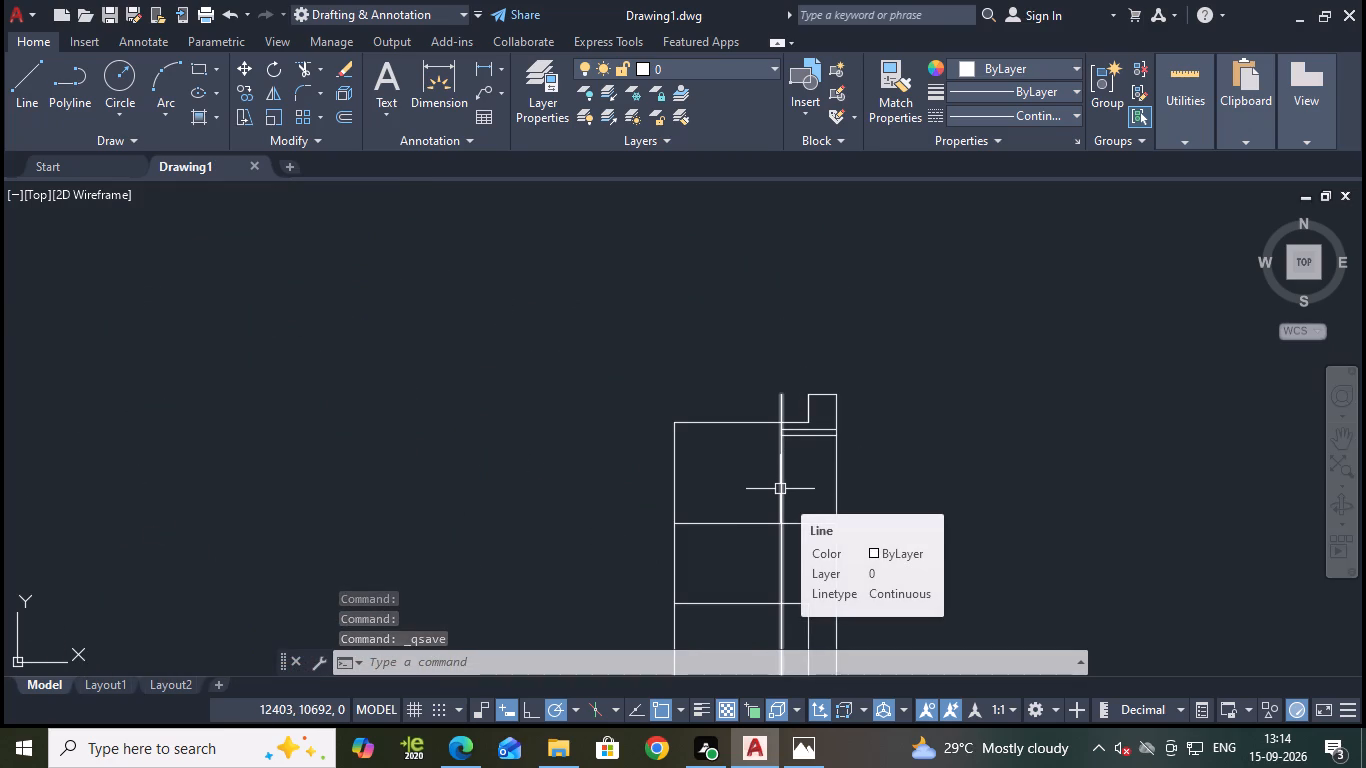
key(Escape)
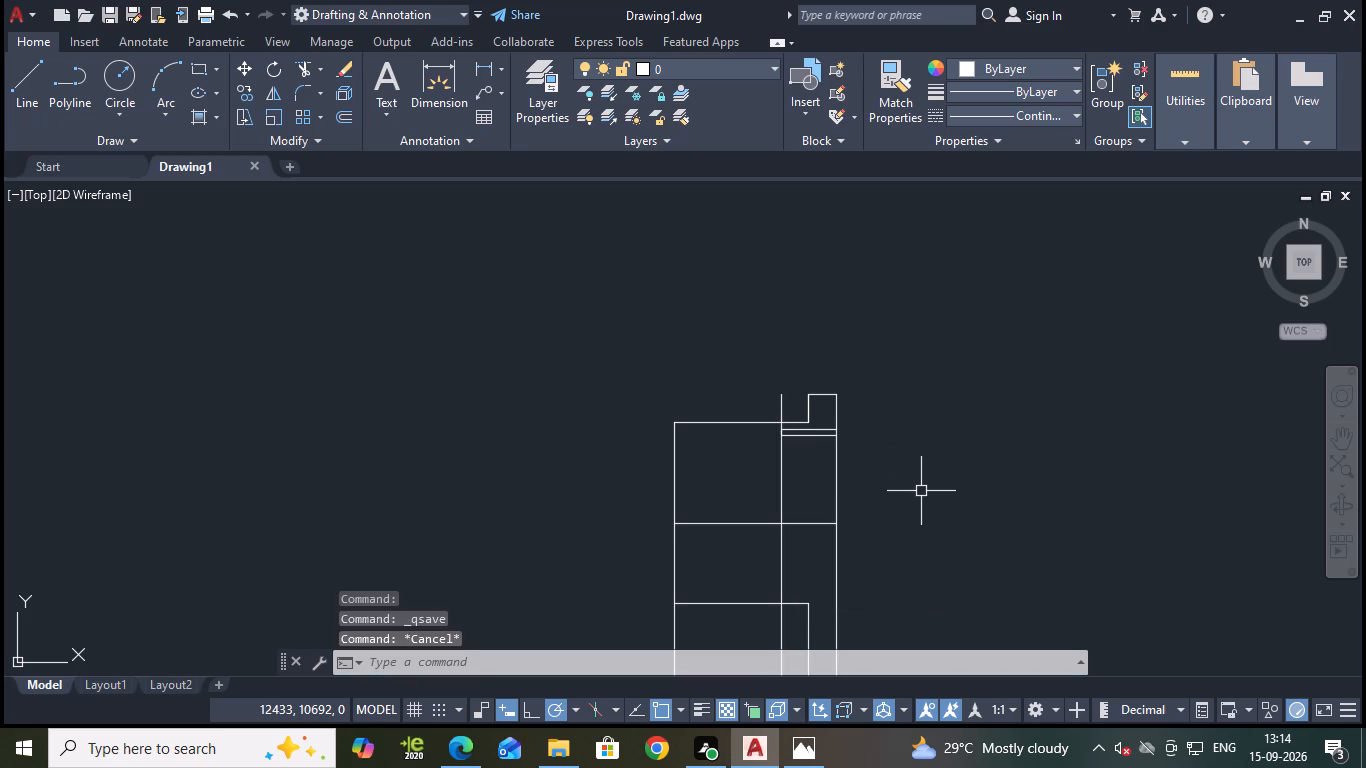
Trim away the long offset internal line between the side view's upper and lower thin rectangles.
text(tr)
key(Return)
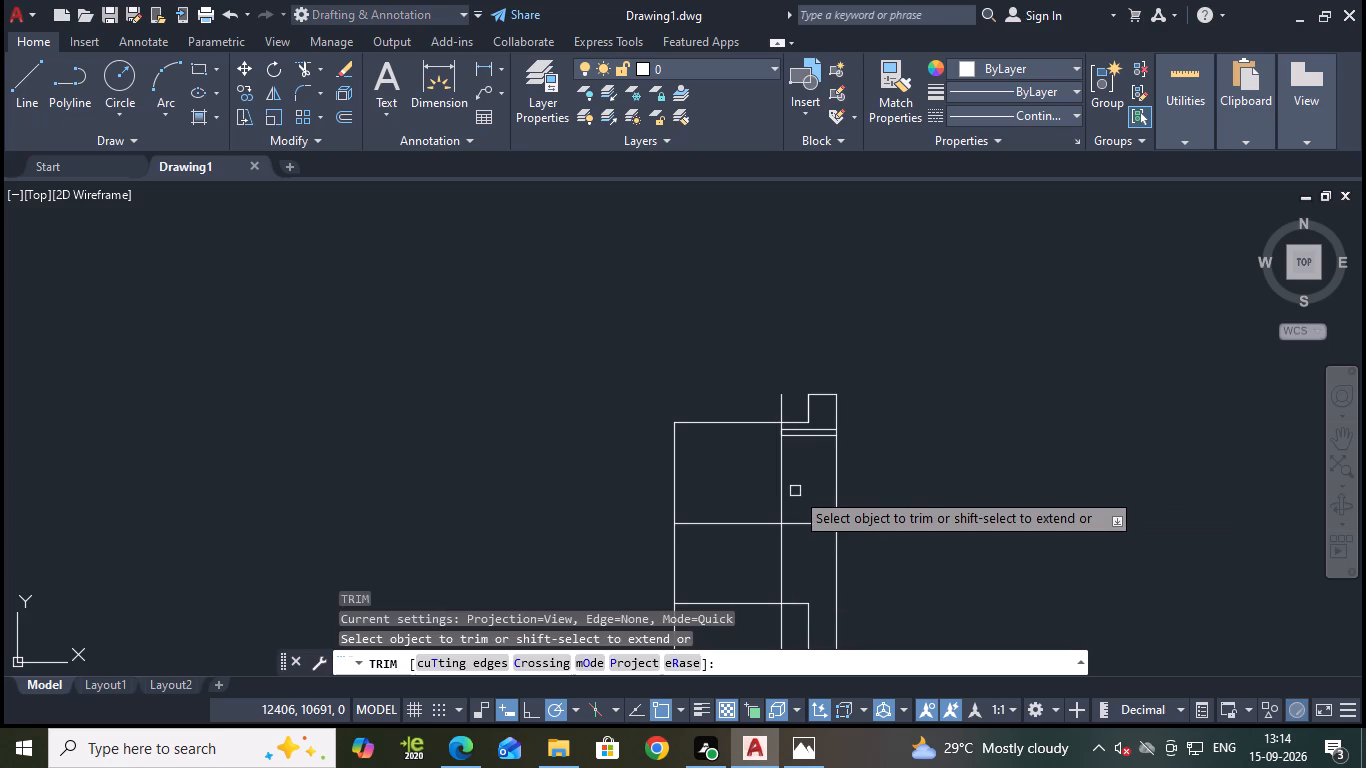
click(780, 489)
scroll(890, 558, down, 2)
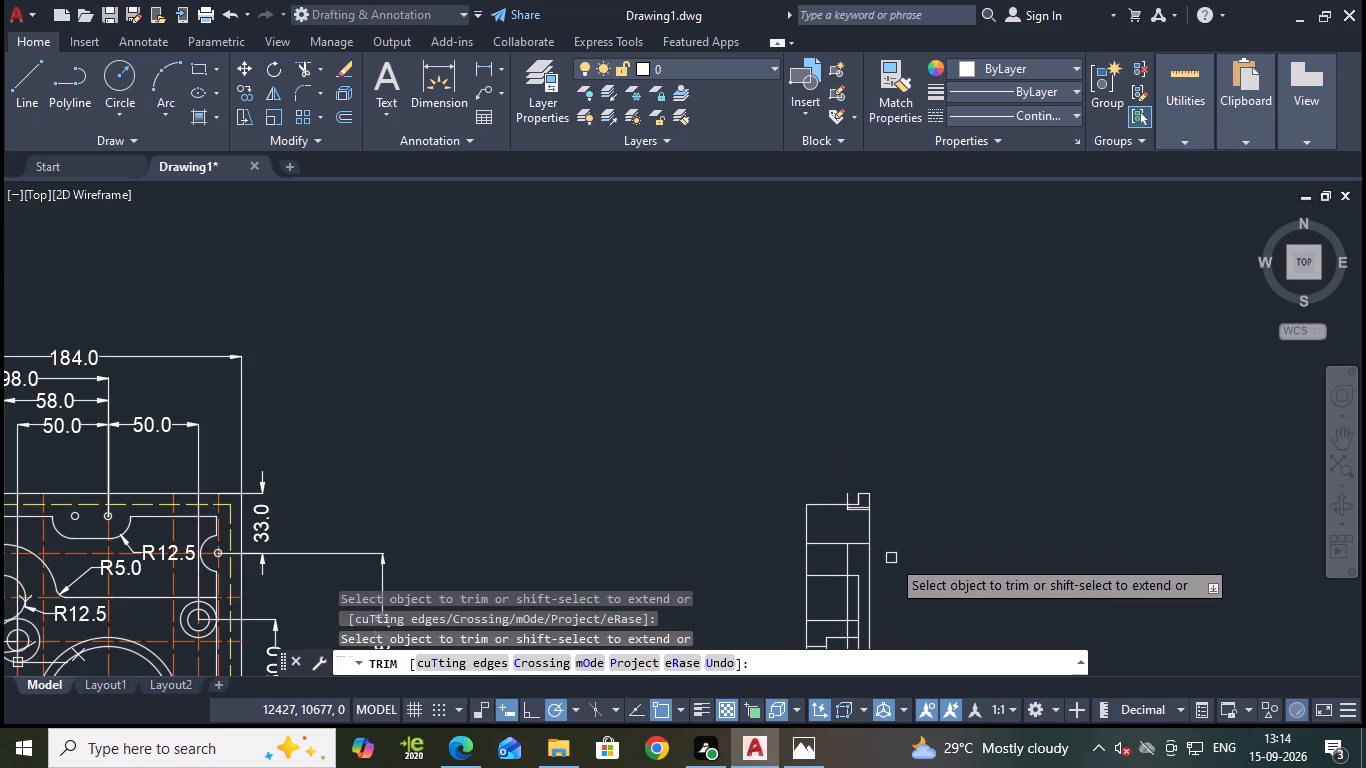
middle_drag(960, 615, 931, 173)
middle_drag(928, 532, 977, 388)
middle_drag(1004, 564, 995, 520)
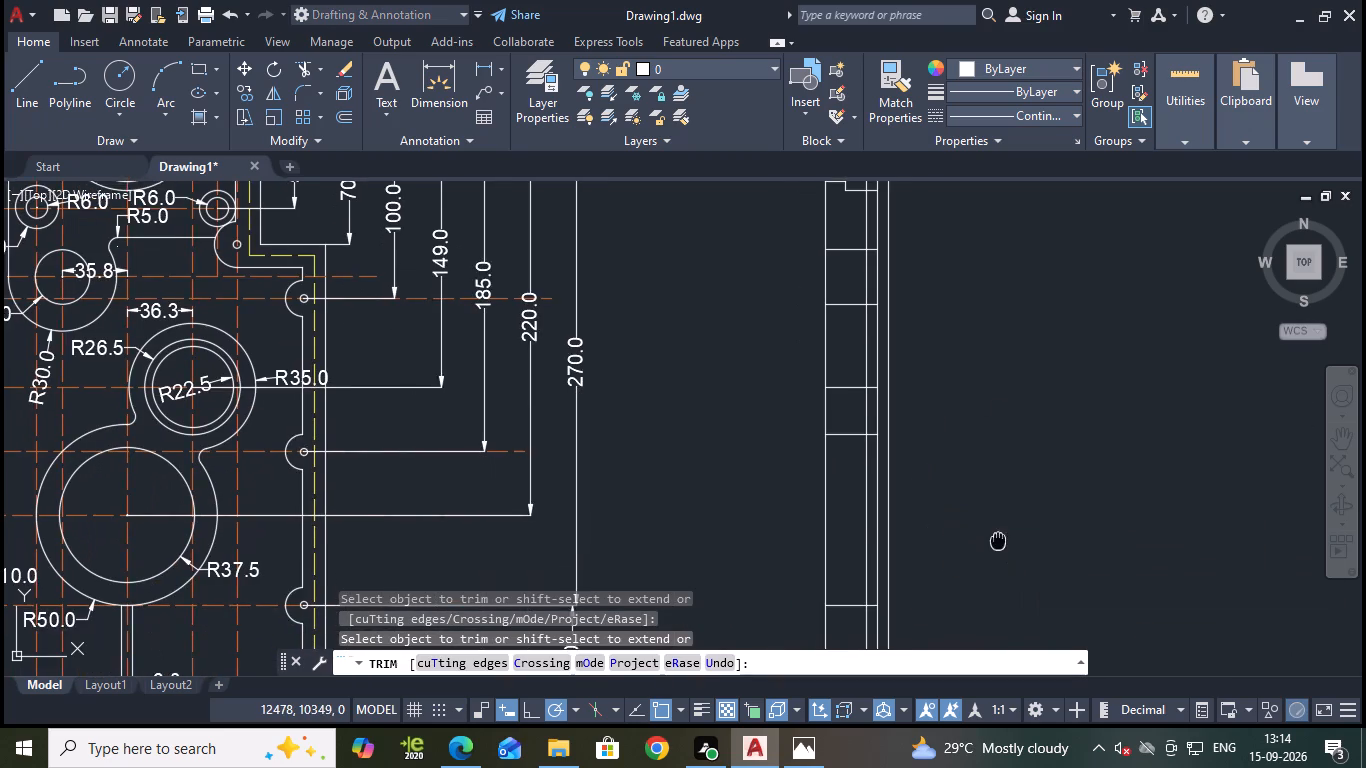
middle_drag(995, 520, 988, 349)
scroll(892, 491, up, 3)
scroll(862, 514, down, 1)
middle_drag(873, 508, 863, 514)
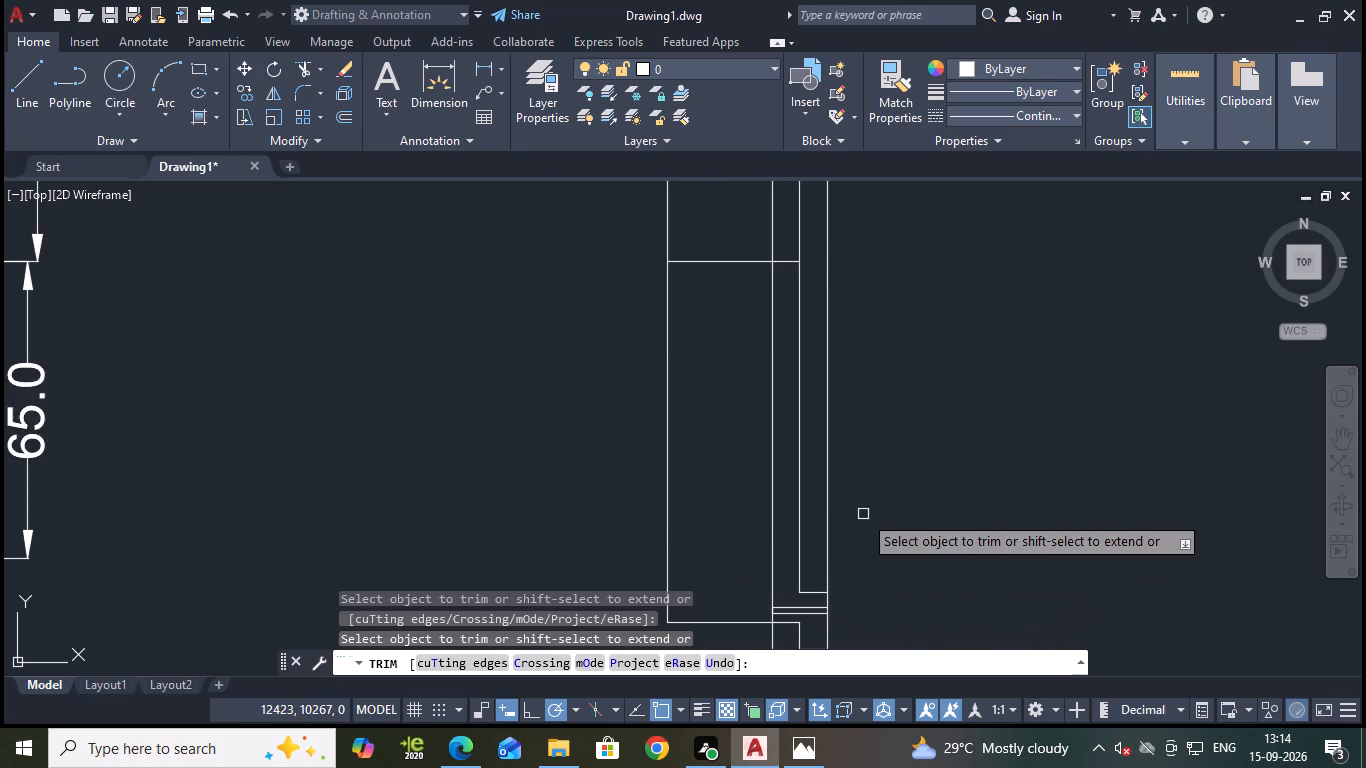
middle_drag(863, 514, 973, 367)
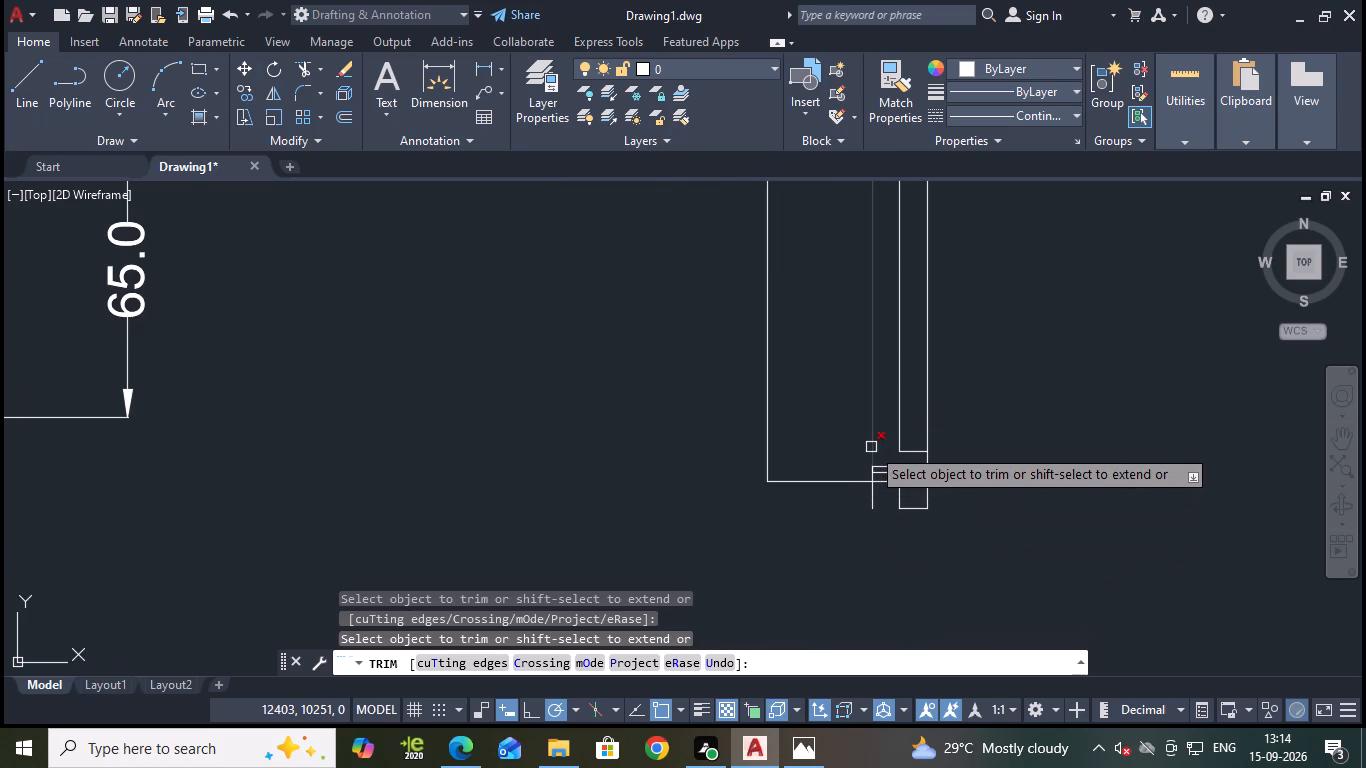
click(871, 447)
Trim the remaining pieces of the offset internal line above the side view's upper thin rectangle.
scroll(1016, 369, down, 3)
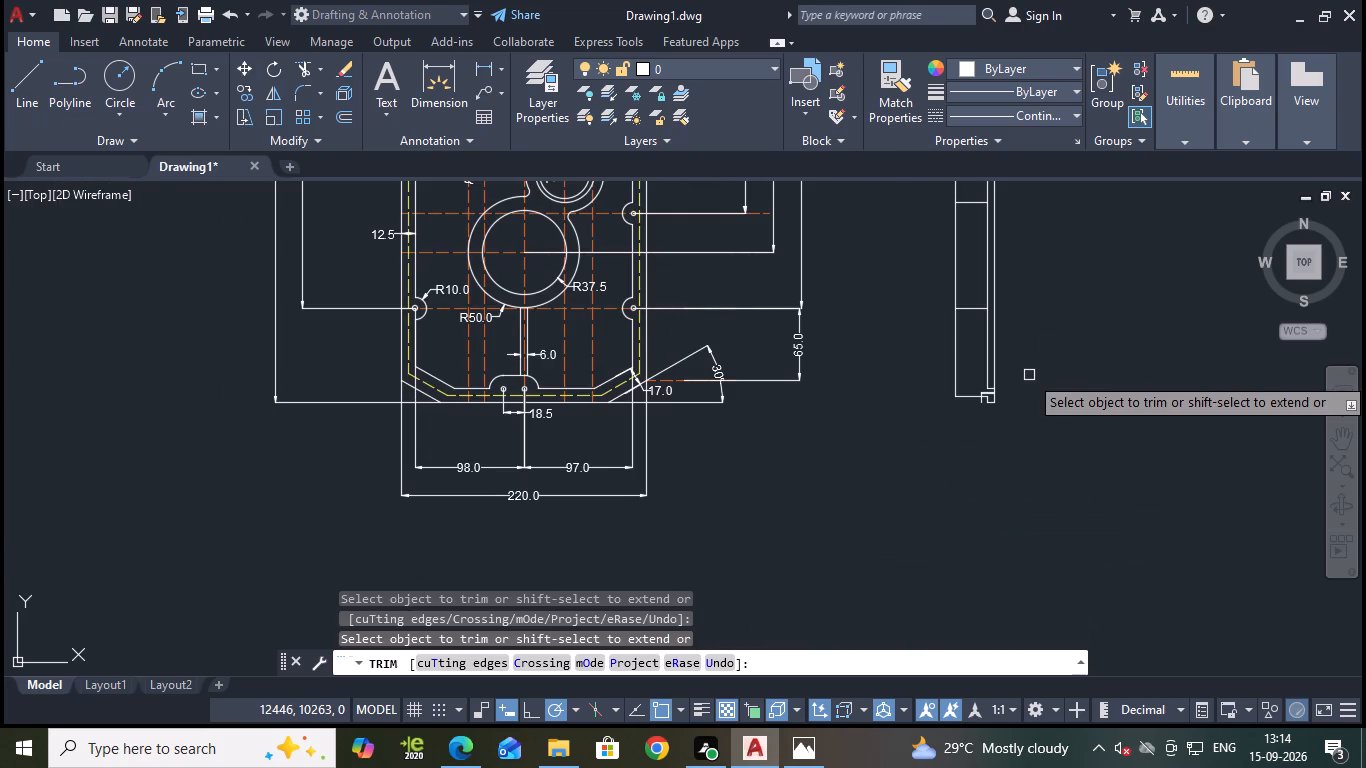
scroll(1021, 362, down, 1)
middle_drag(1050, 351, 933, 717)
scroll(875, 449, up, 5)
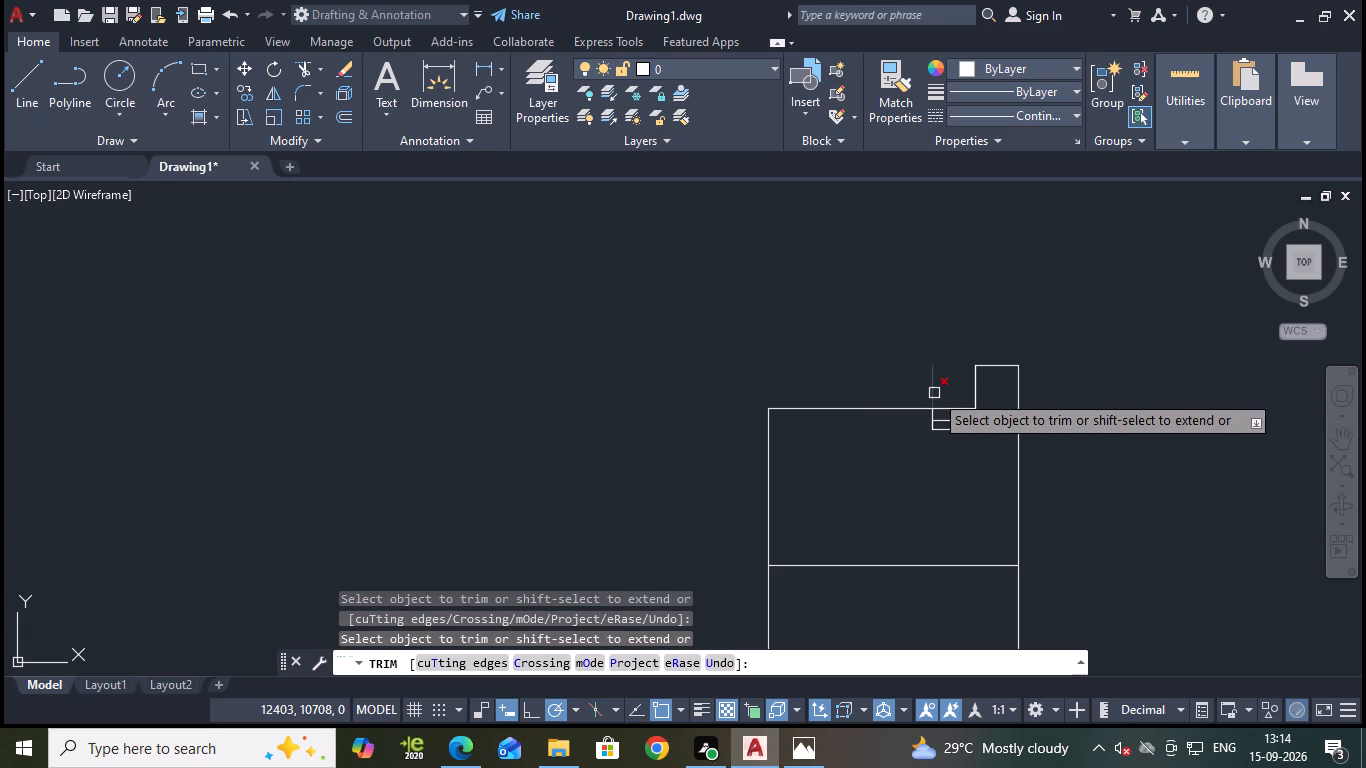
click(934, 392)
scroll(920, 443, up, 2)
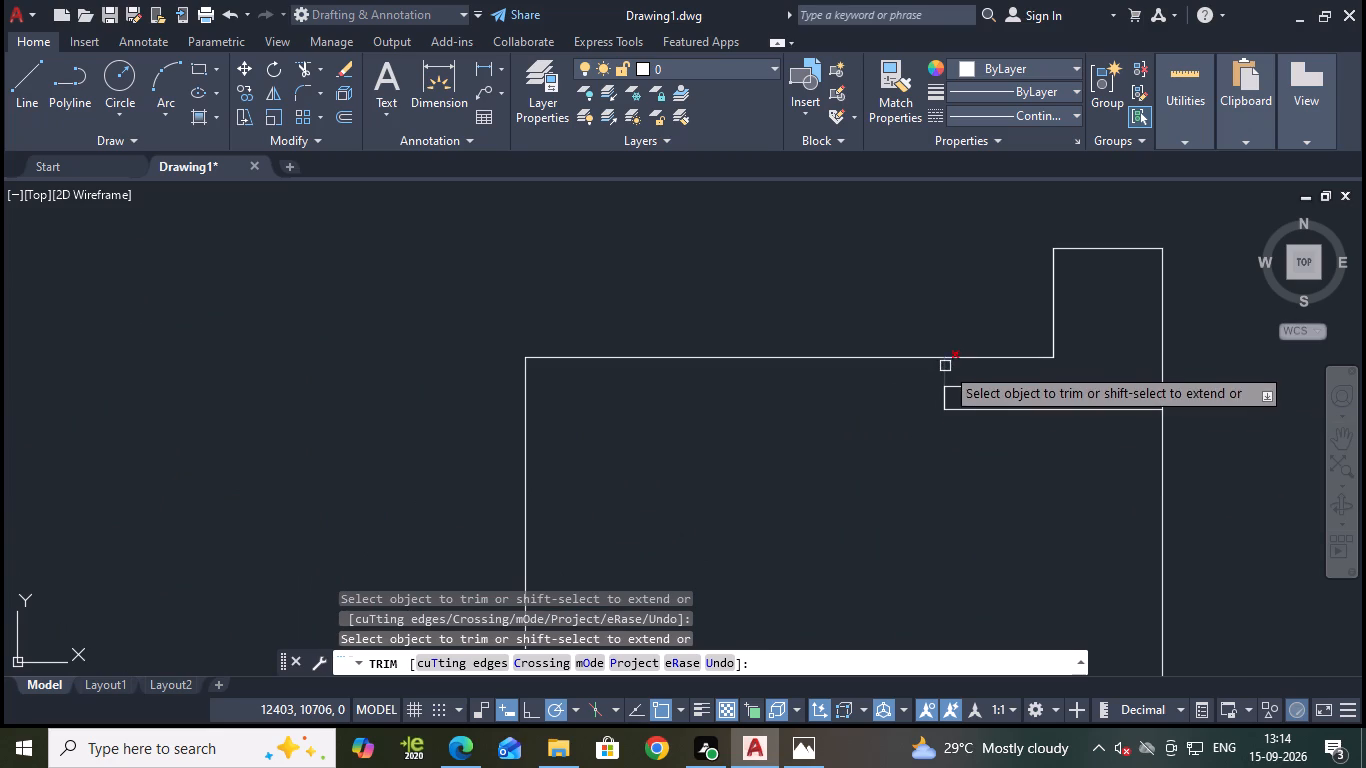
click(944, 367)
Trim the remaining pieces of the offset internal line below the side view's lower thin rectangle.
scroll(955, 500, down, 2)
scroll(1050, 518, down, 2)
middle_drag(1112, 544, 1029, 300)
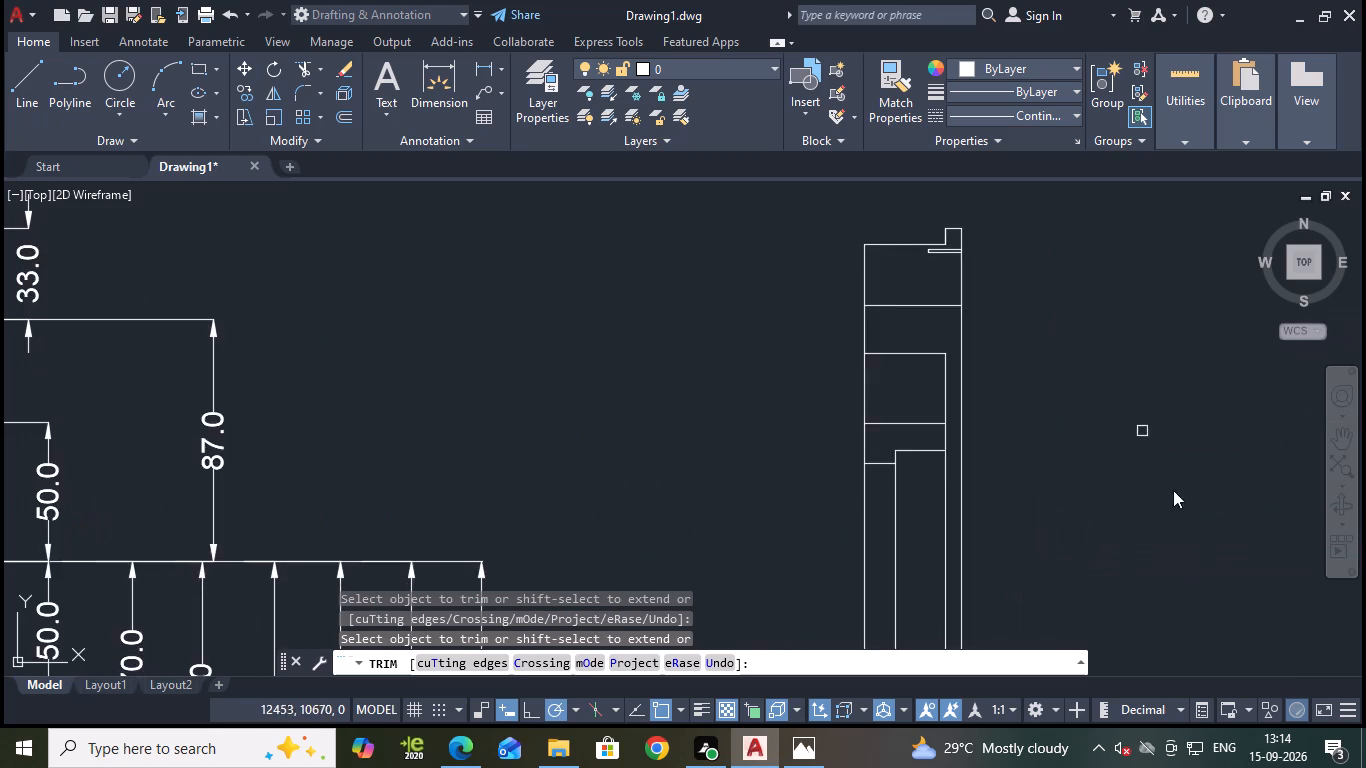
scroll(1169, 501, down, 2)
middle_drag(1168, 501, 970, 204)
middle_drag(930, 594, 970, 417)
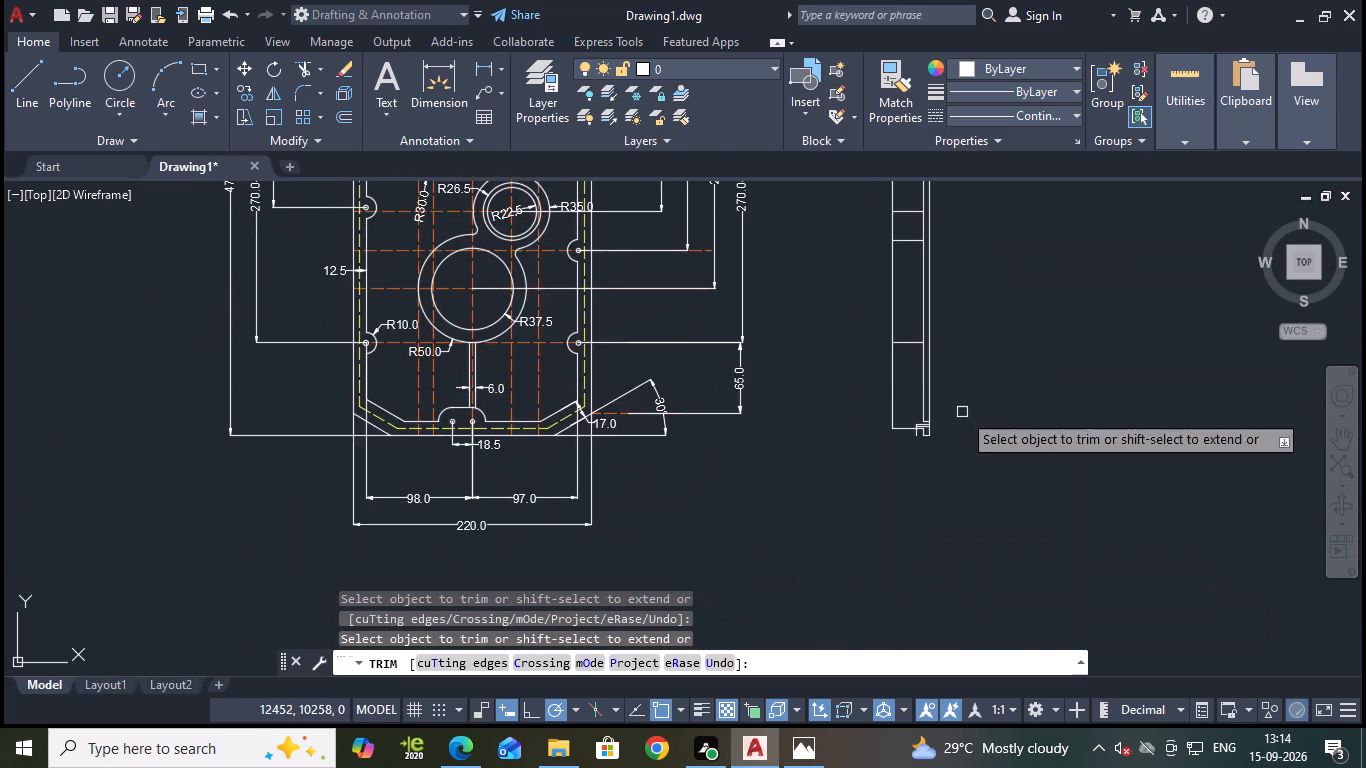
scroll(940, 432, up, 4)
middle_drag(999, 455, 1024, 407)
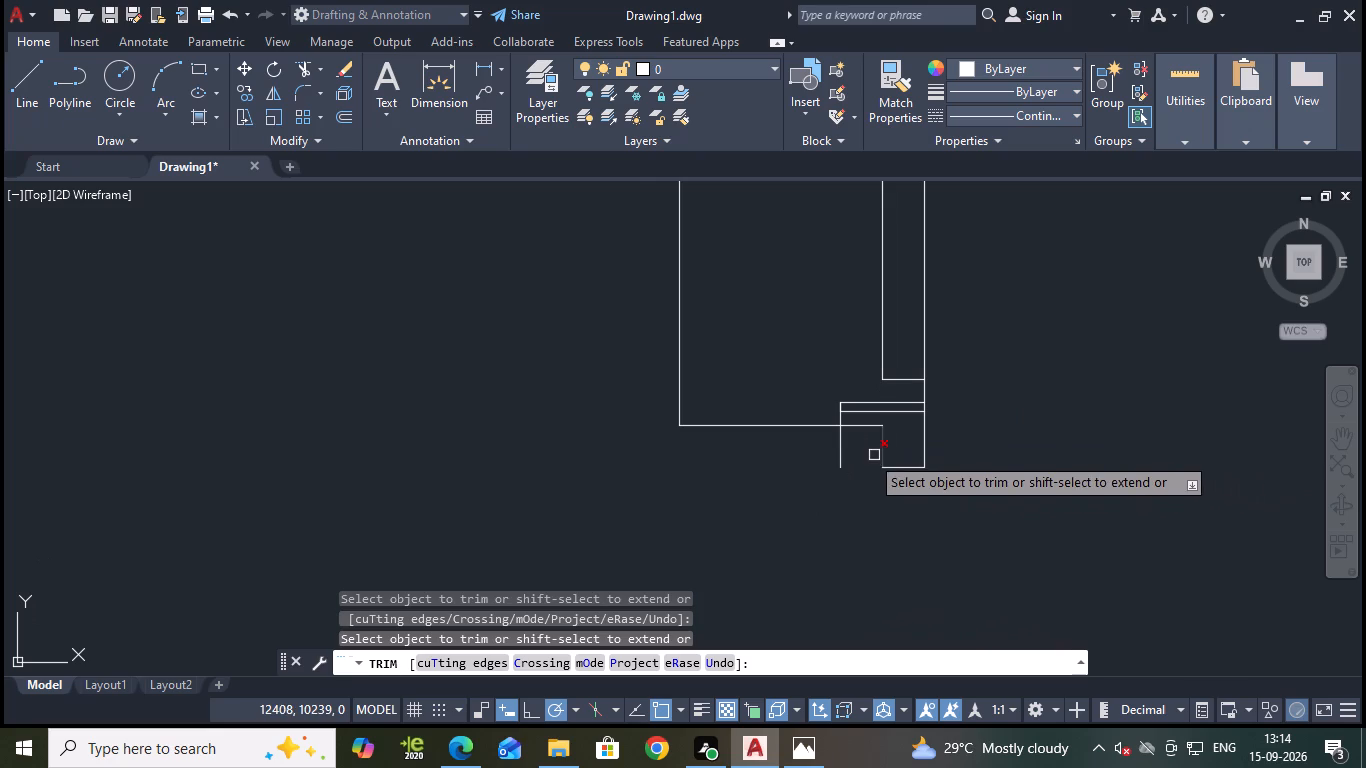
click(831, 461)
click(845, 454)
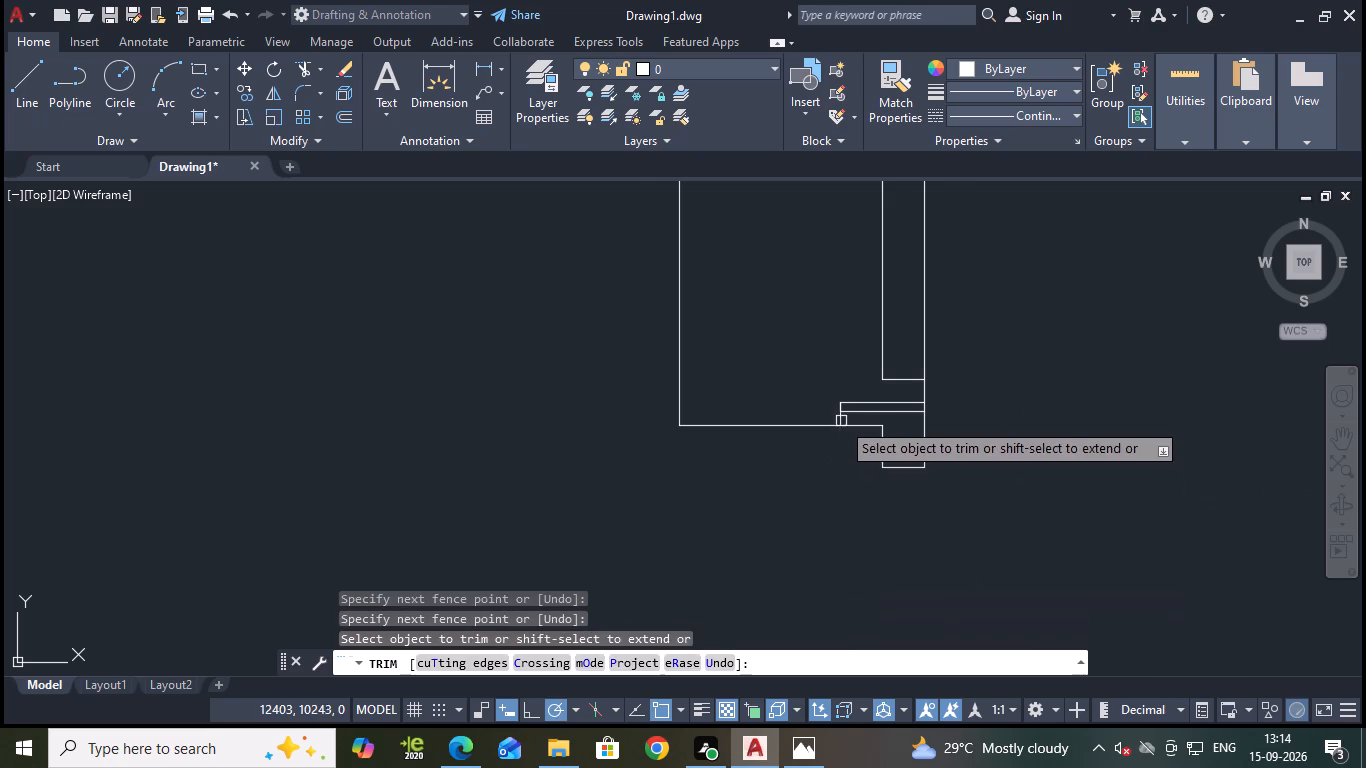
scroll(839, 417, up, 2)
click(836, 418)
scroll(1116, 383, down, 1)
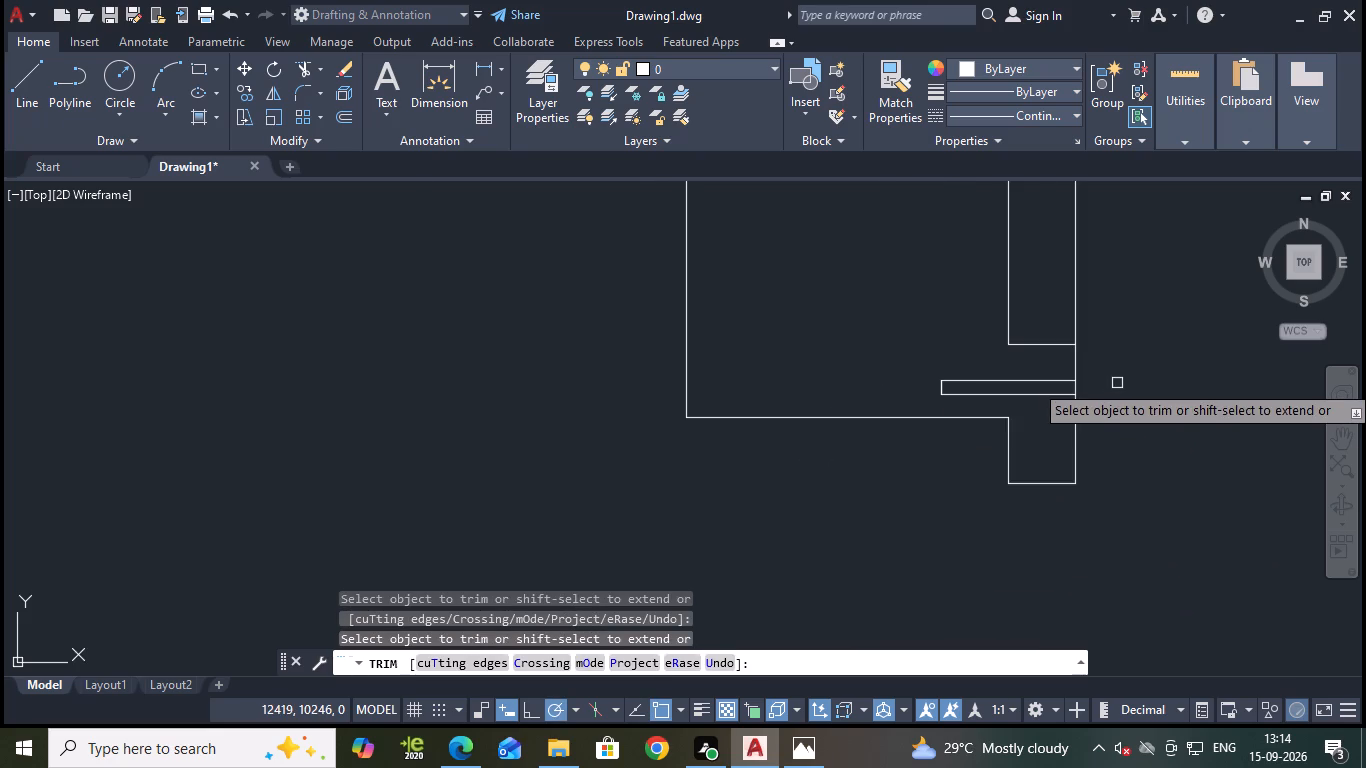
key(Escape)
Save the drawing.
scroll(1192, 378, down, 2)
middle_drag(1192, 379, 948, 477)
scroll(966, 356, down, 1)
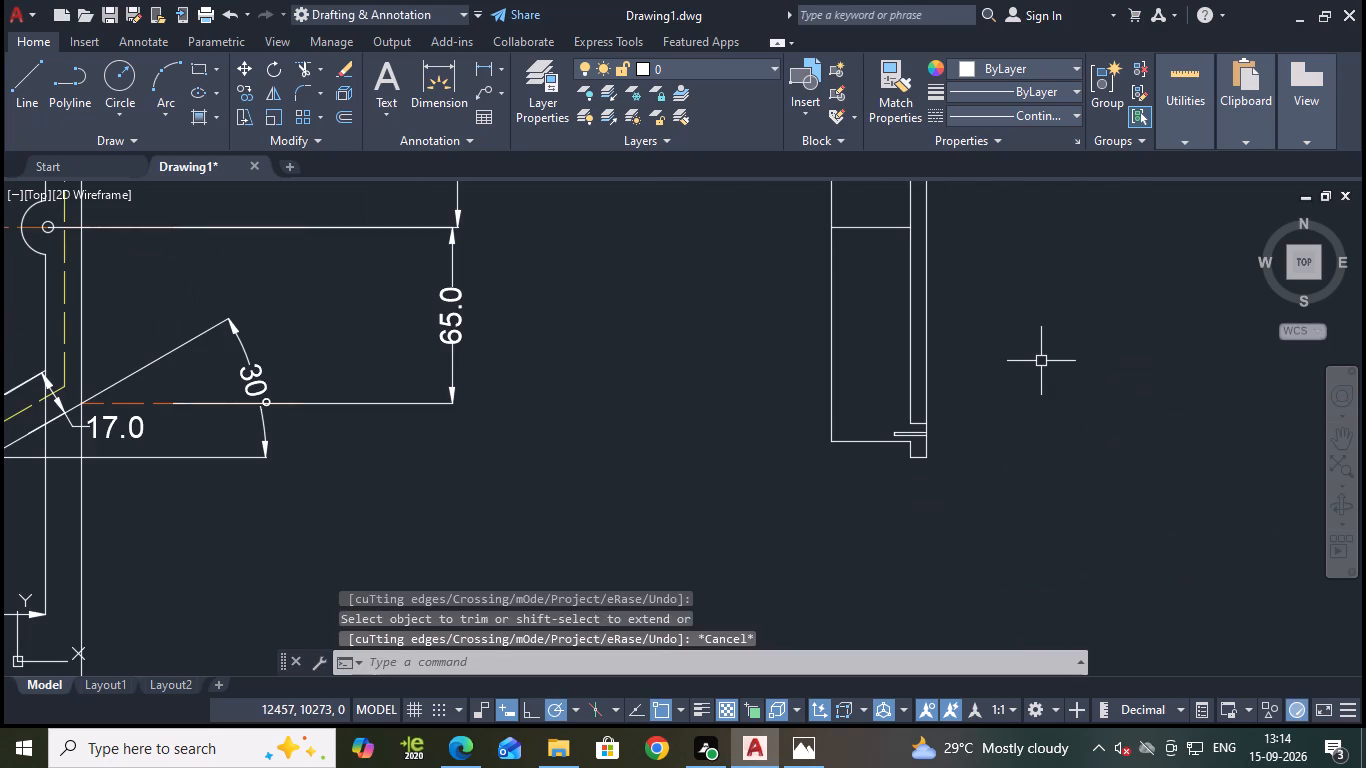
key(ctrl+s)
Examine the trimmed side view alongside the dimensioned front view, down to the thin strip at the bottom flange step.
scroll(976, 269, down, 1)
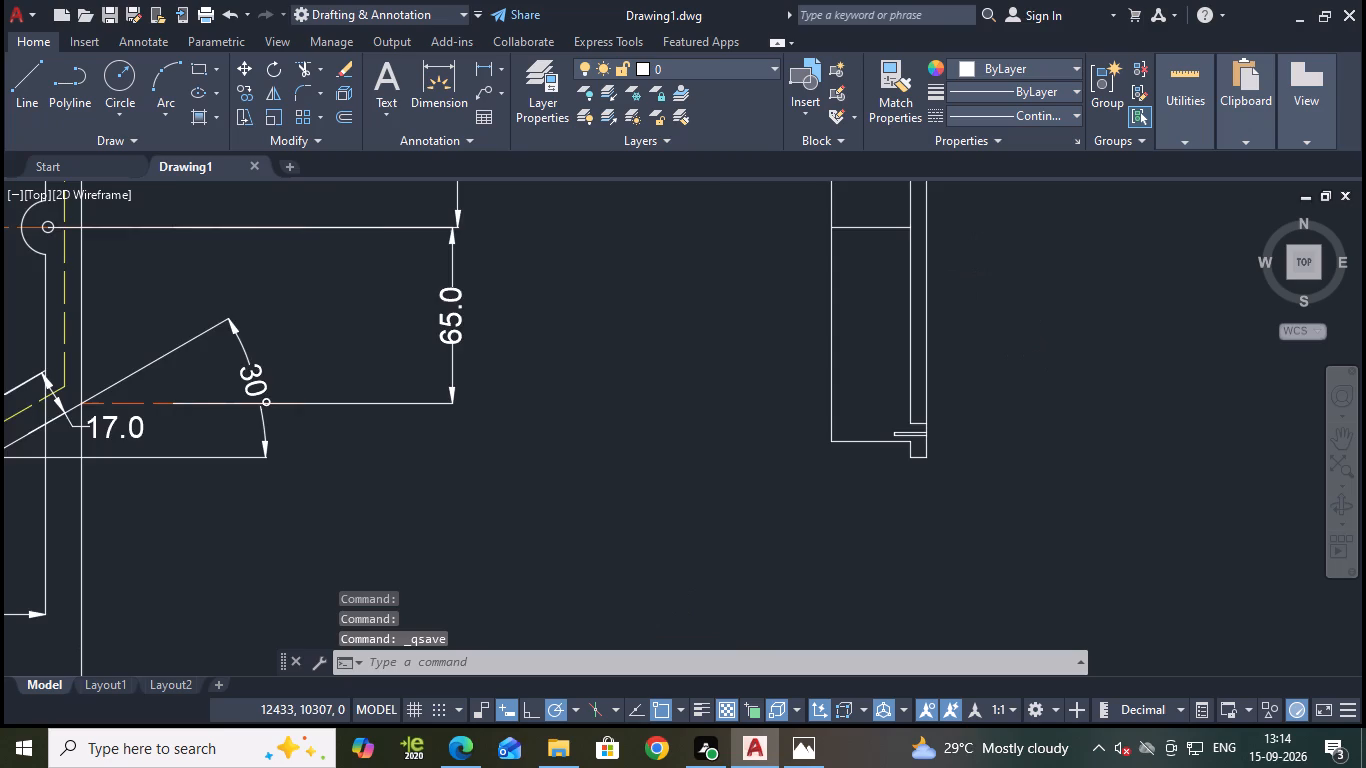
middle_drag(1087, 246, 896, 402)
scroll(855, 261, down, 1)
middle_drag(869, 297, 890, 366)
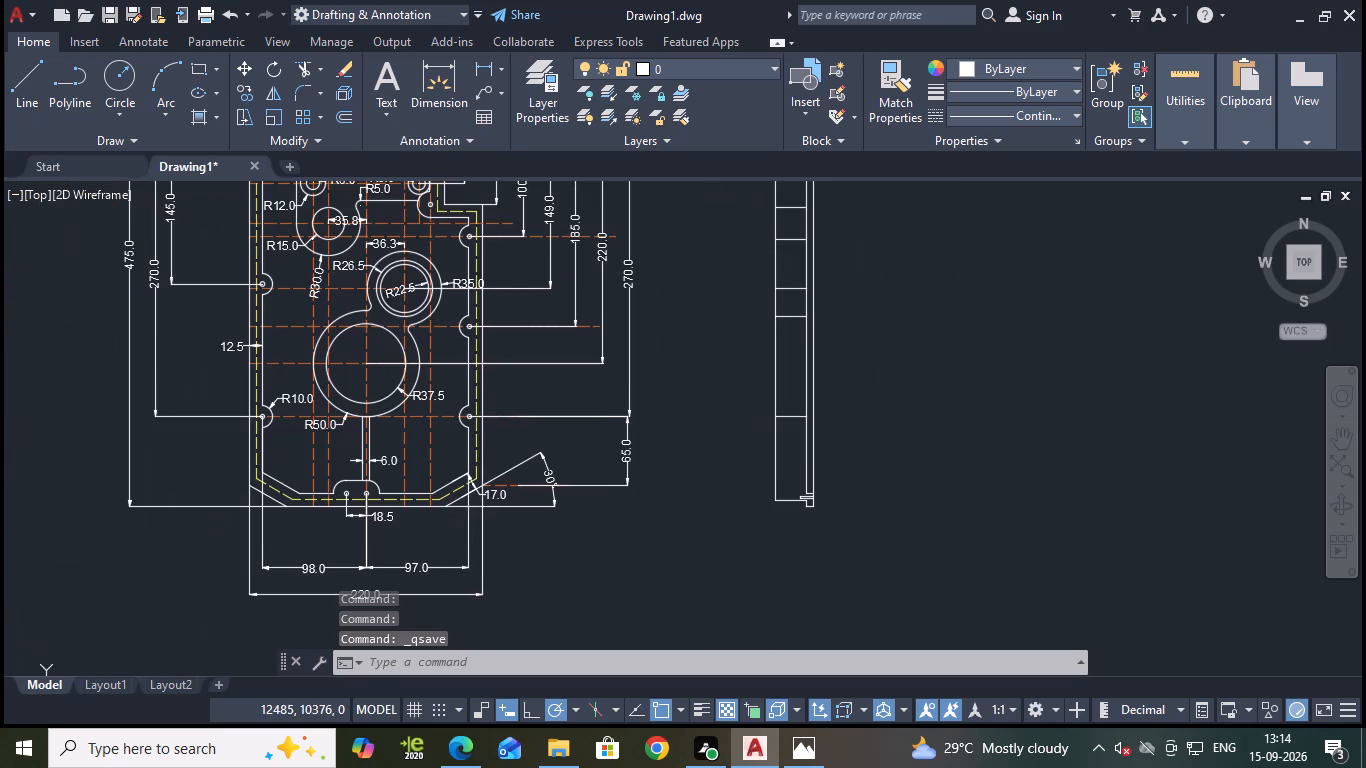
middle_drag(890, 366, 890, 367)
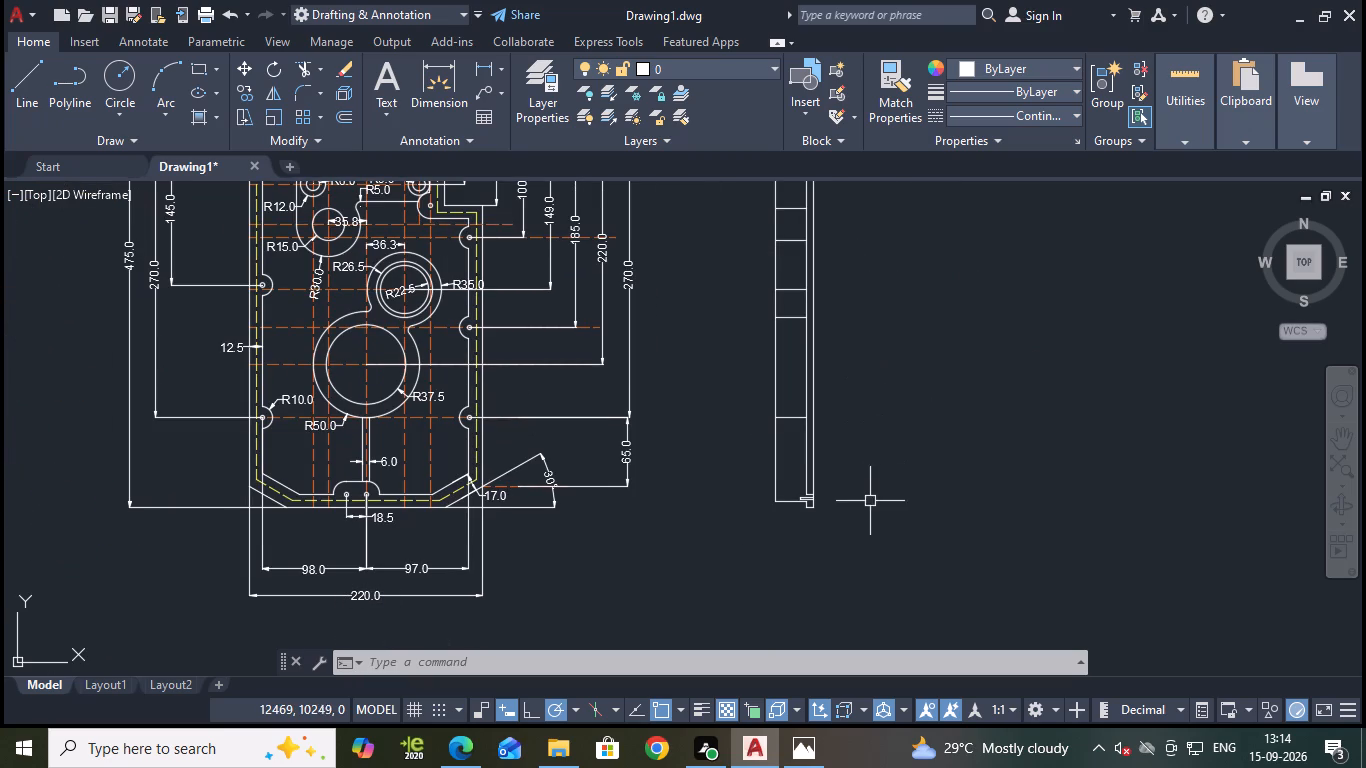
scroll(865, 516, up, 2)
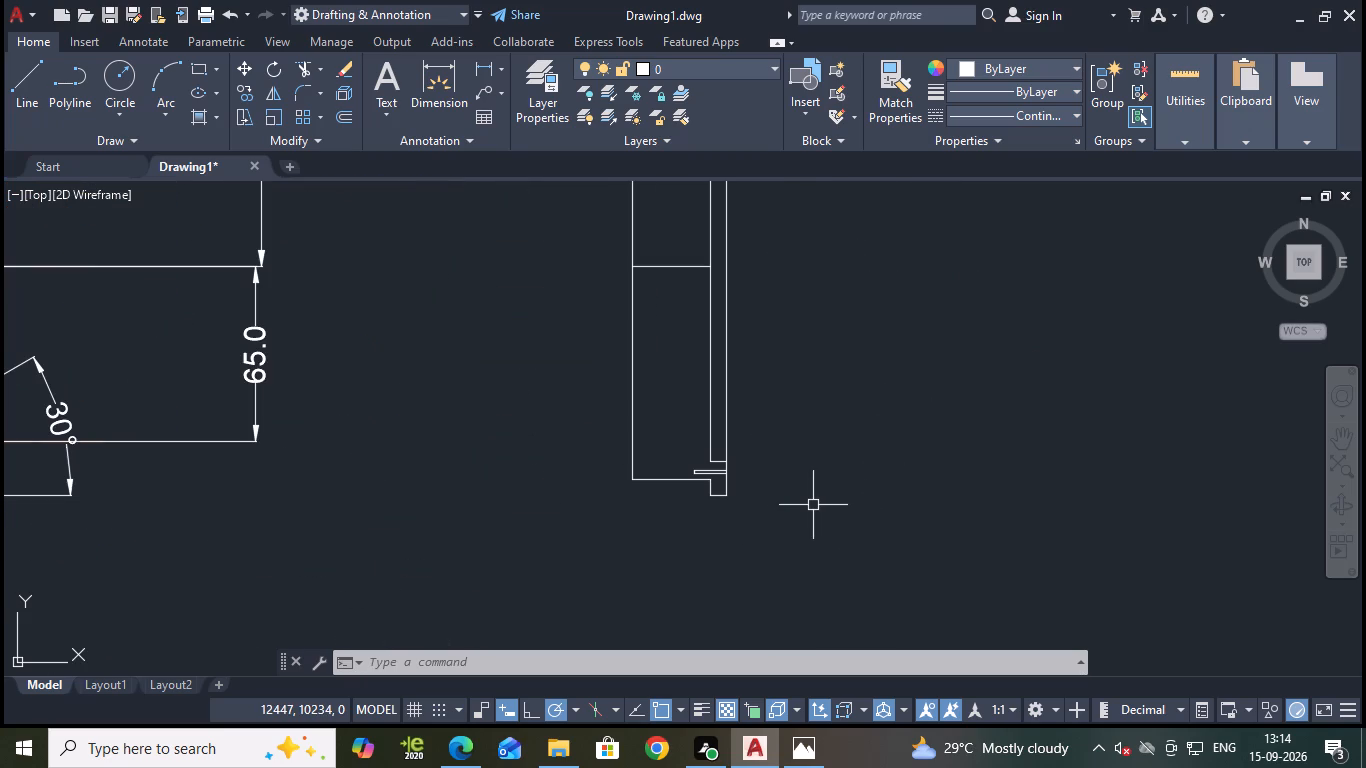
scroll(813, 502, down, 3)
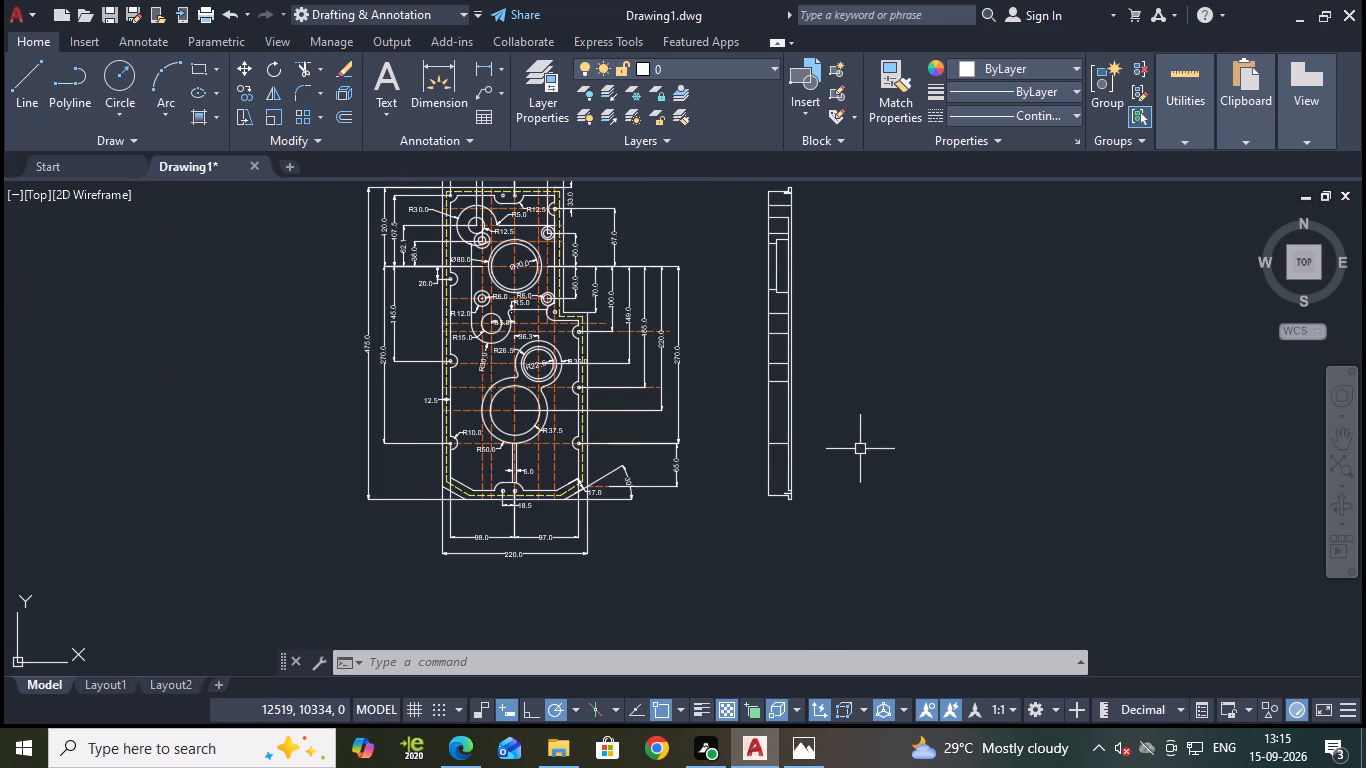
scroll(807, 493, up, 3)
scroll(777, 502, down, 3)
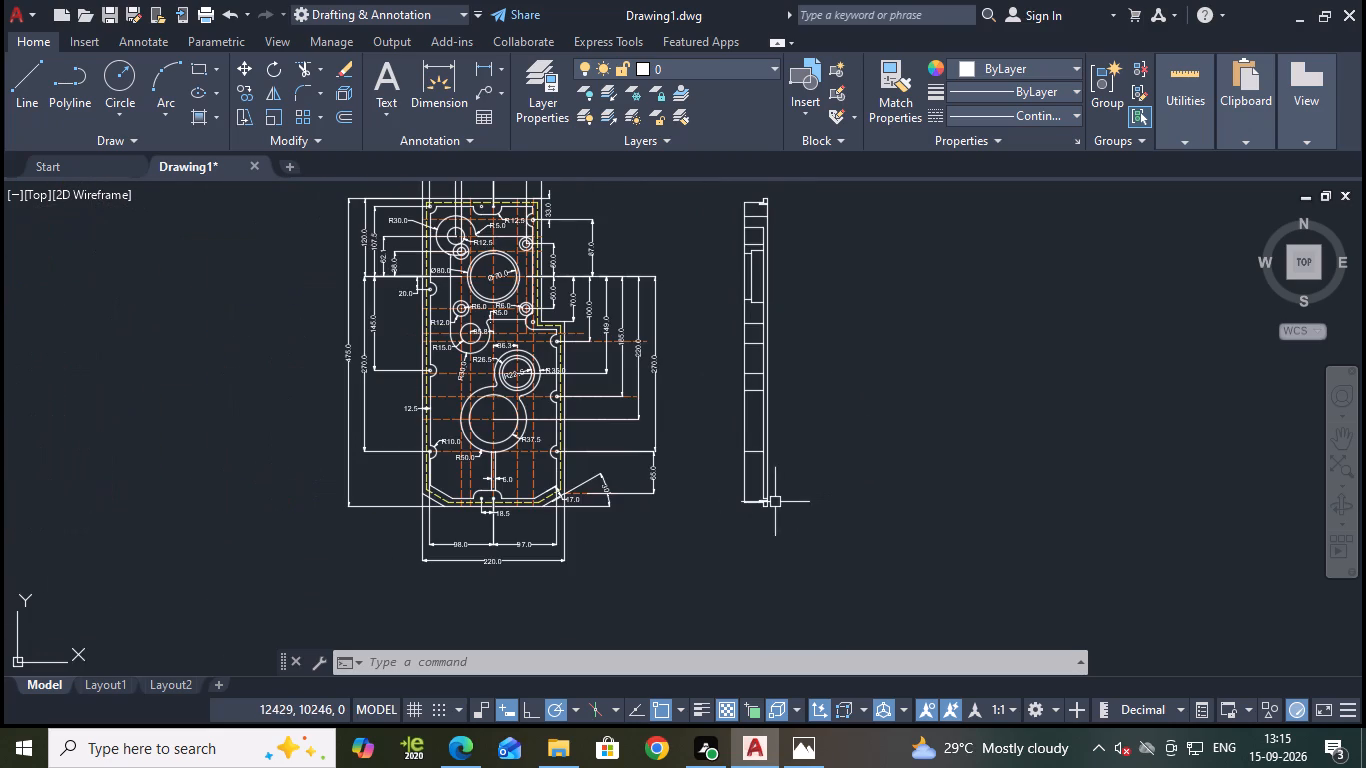
scroll(782, 486, up, 3)
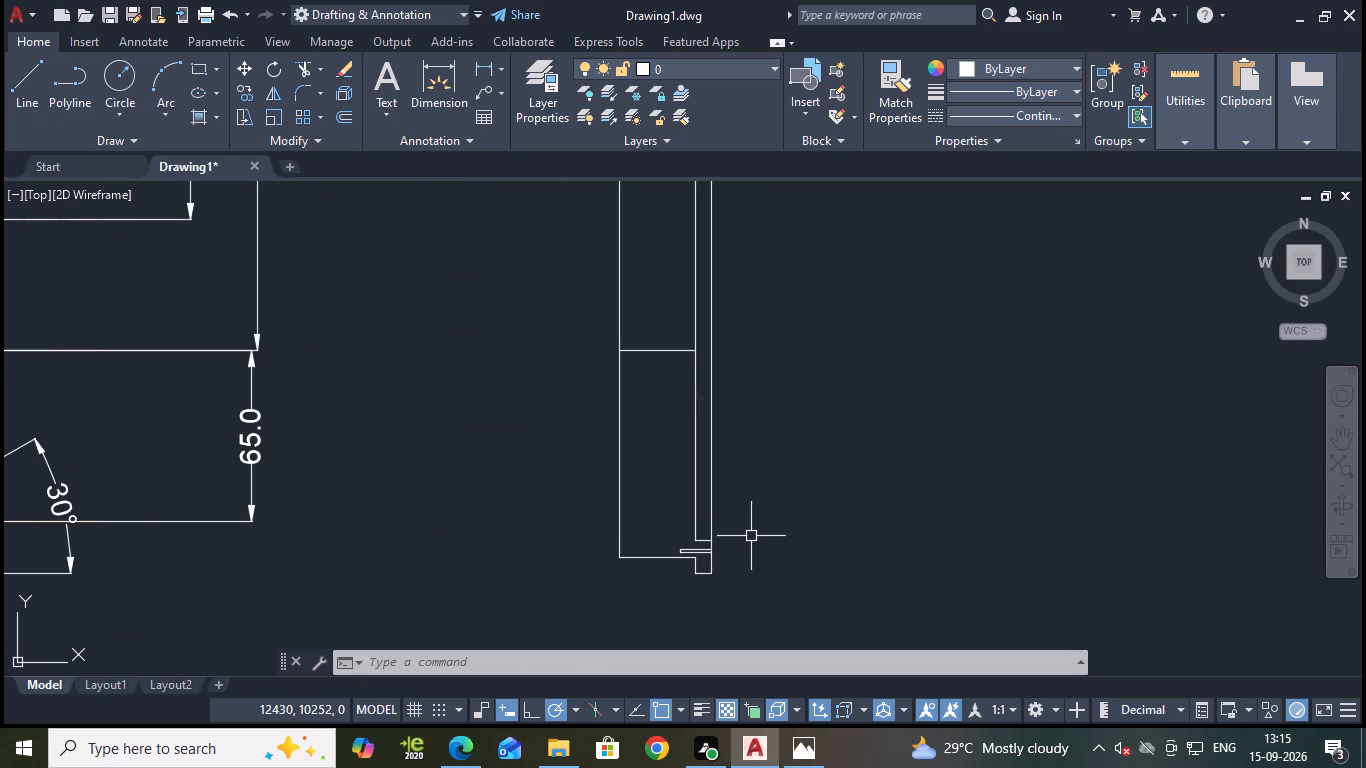
Examine the side view's bottom end and the overall layout of the front and side views.
scroll(752, 528, up, 2)
scroll(755, 530, down, 2)
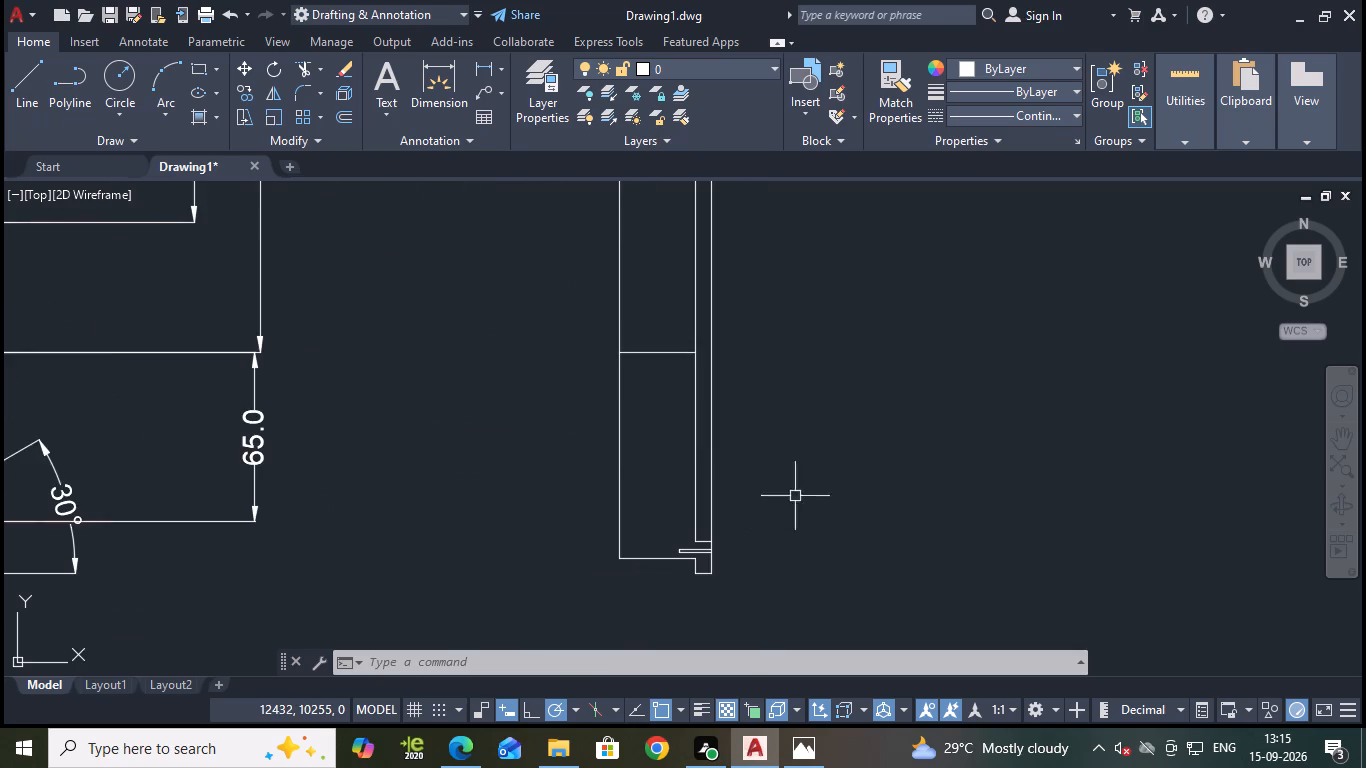
scroll(838, 358, down, 2)
middle_drag(853, 350, 888, 460)
key(Escape)
scroll(897, 373, down, 2)
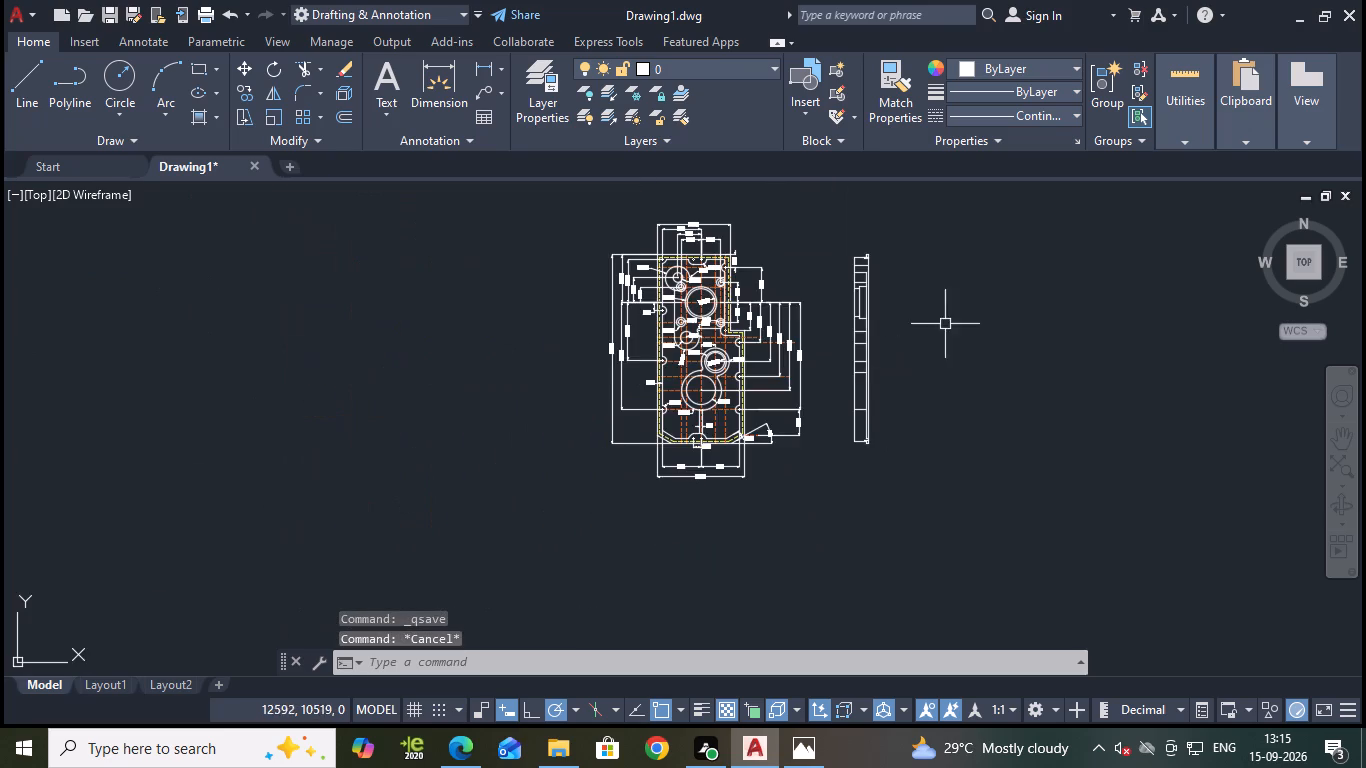
middle_drag(954, 336, 941, 379)
scroll(937, 370, up, 2)
key(Escape)
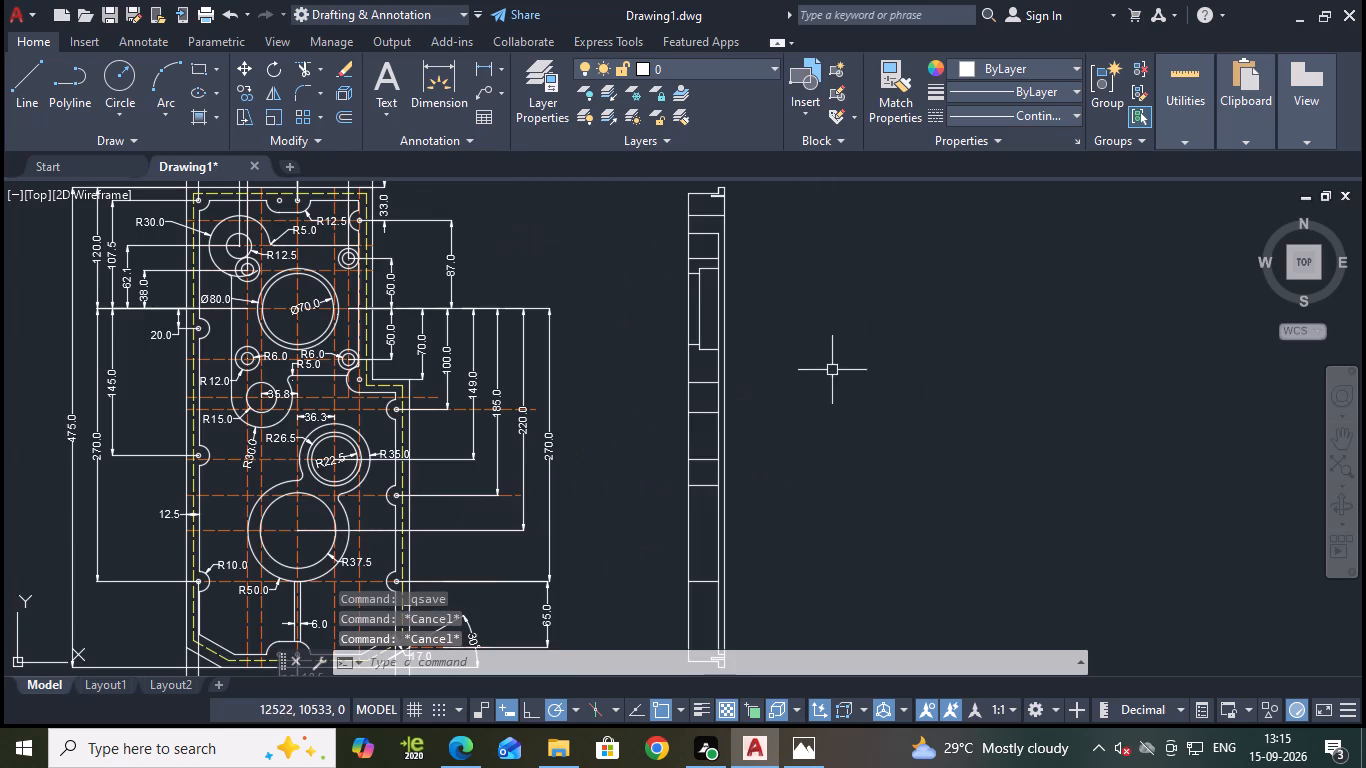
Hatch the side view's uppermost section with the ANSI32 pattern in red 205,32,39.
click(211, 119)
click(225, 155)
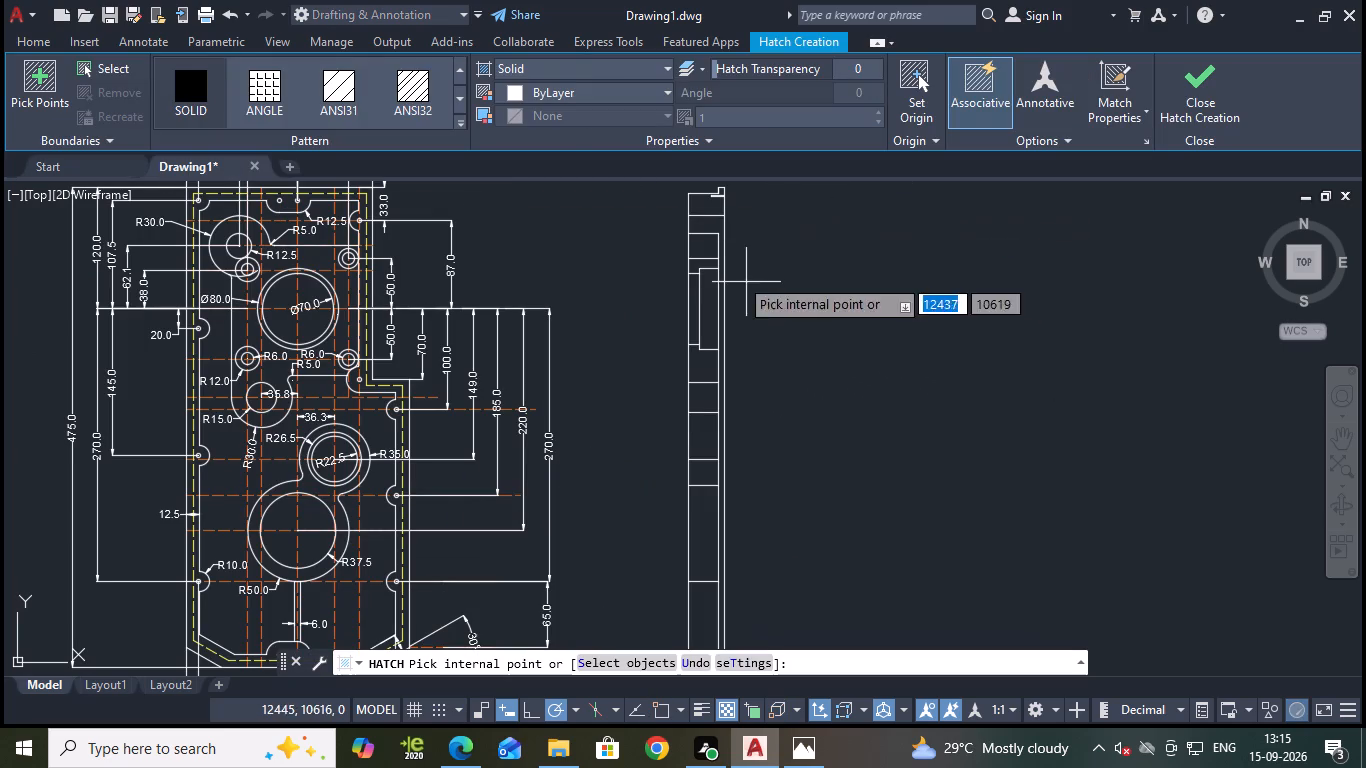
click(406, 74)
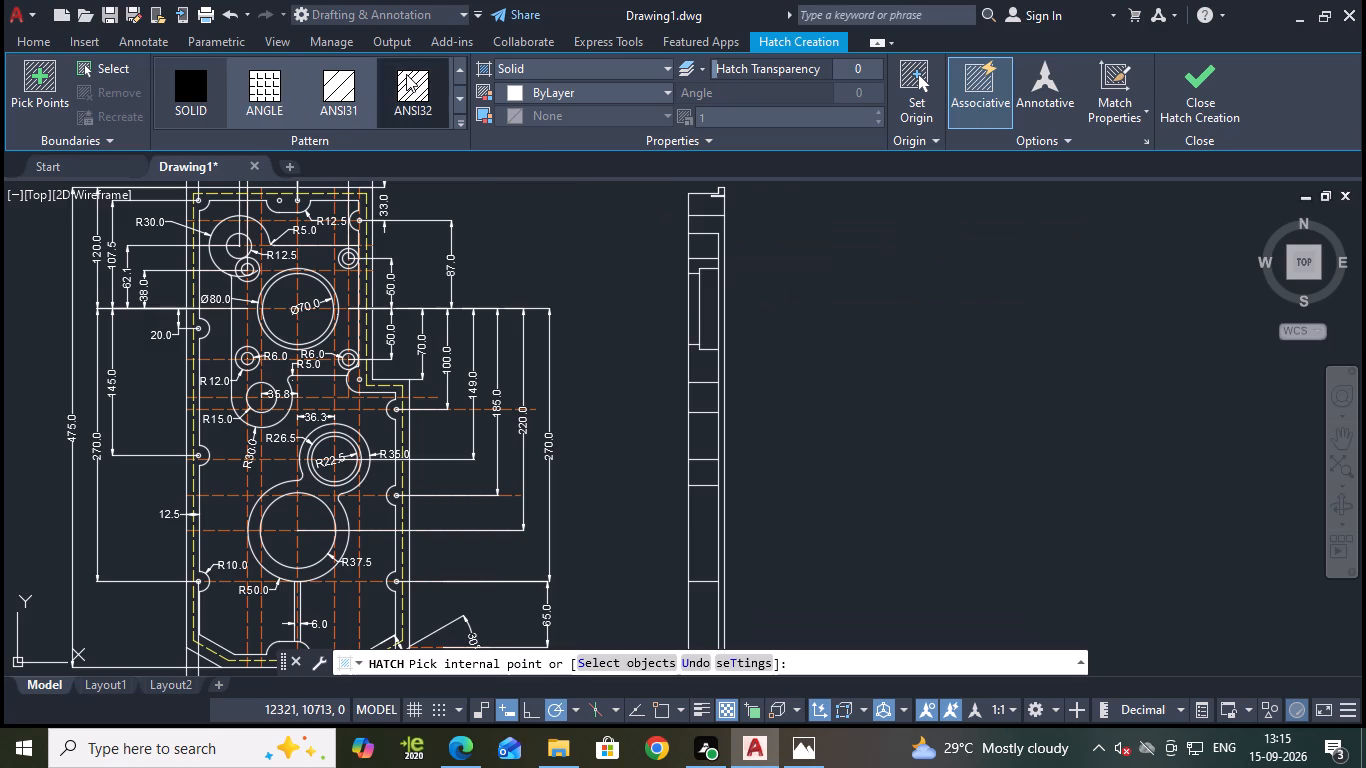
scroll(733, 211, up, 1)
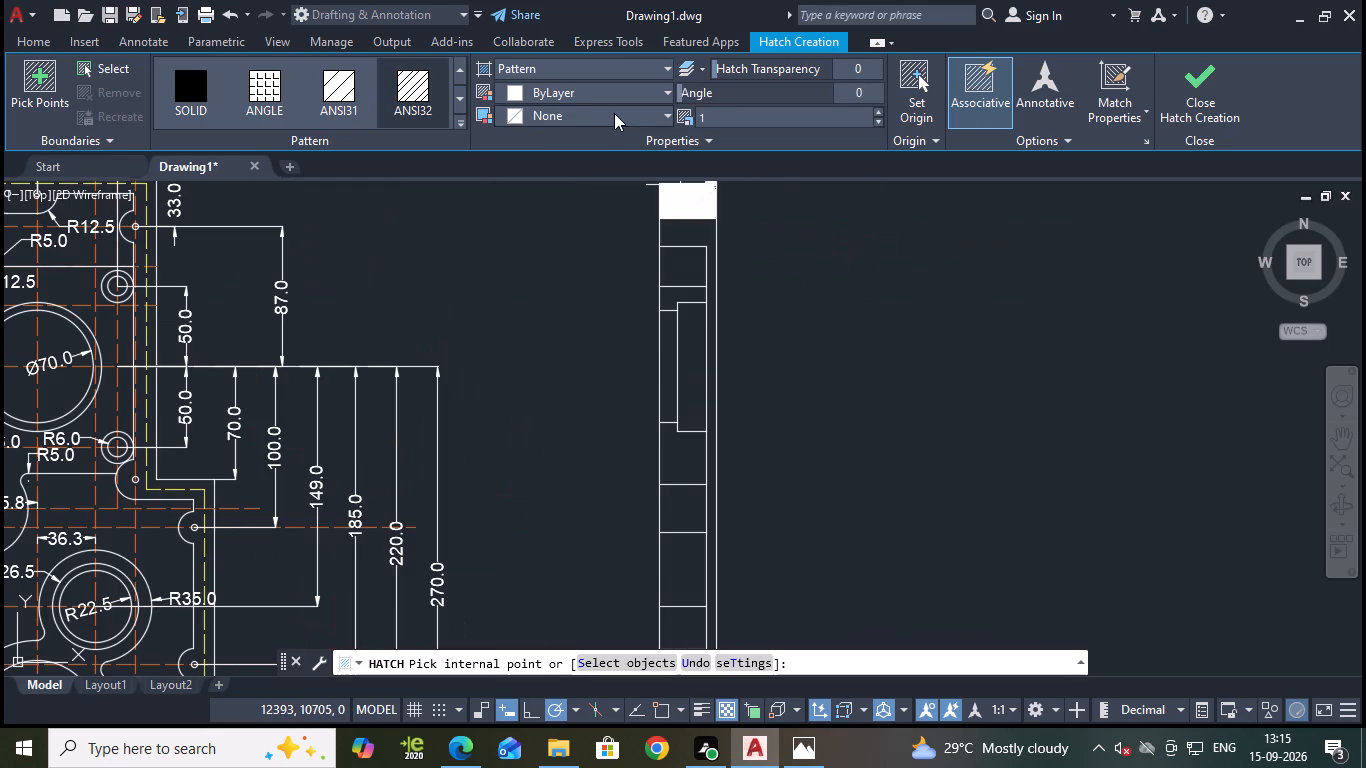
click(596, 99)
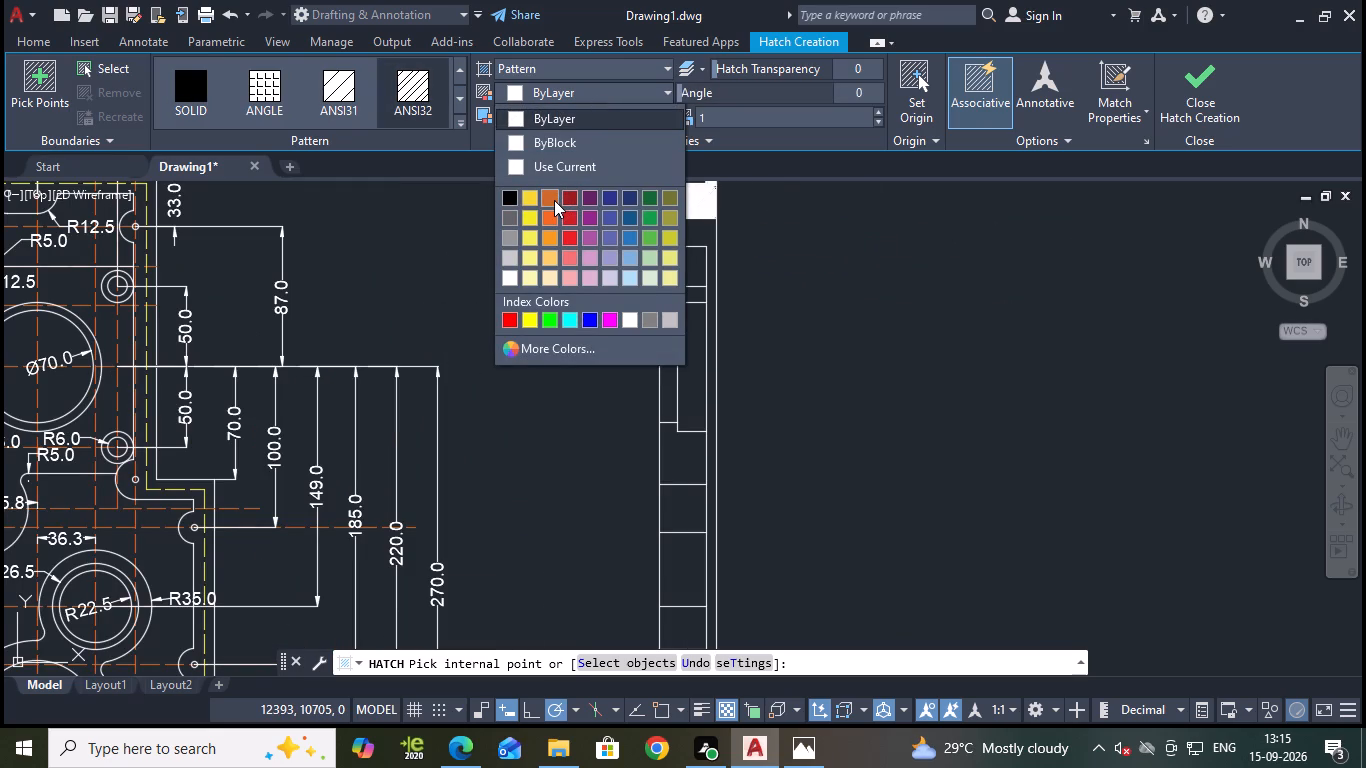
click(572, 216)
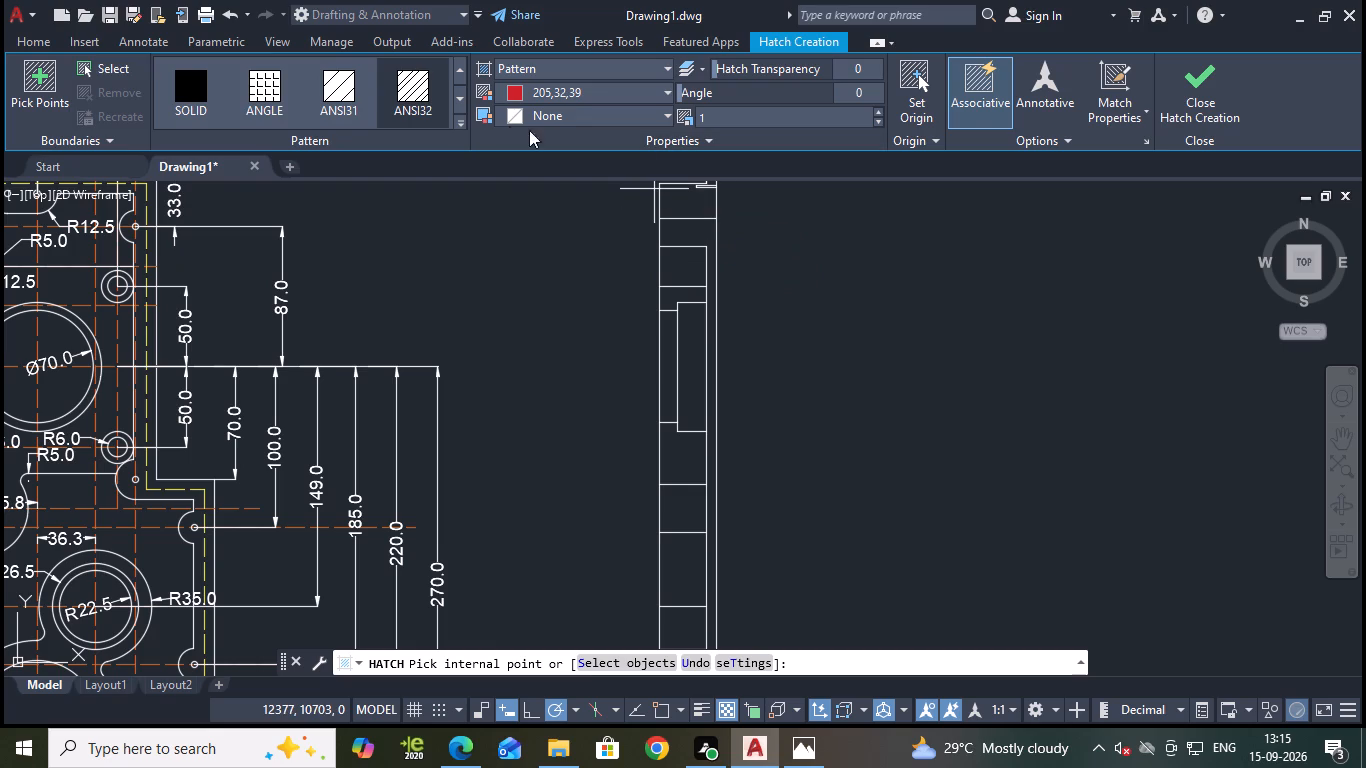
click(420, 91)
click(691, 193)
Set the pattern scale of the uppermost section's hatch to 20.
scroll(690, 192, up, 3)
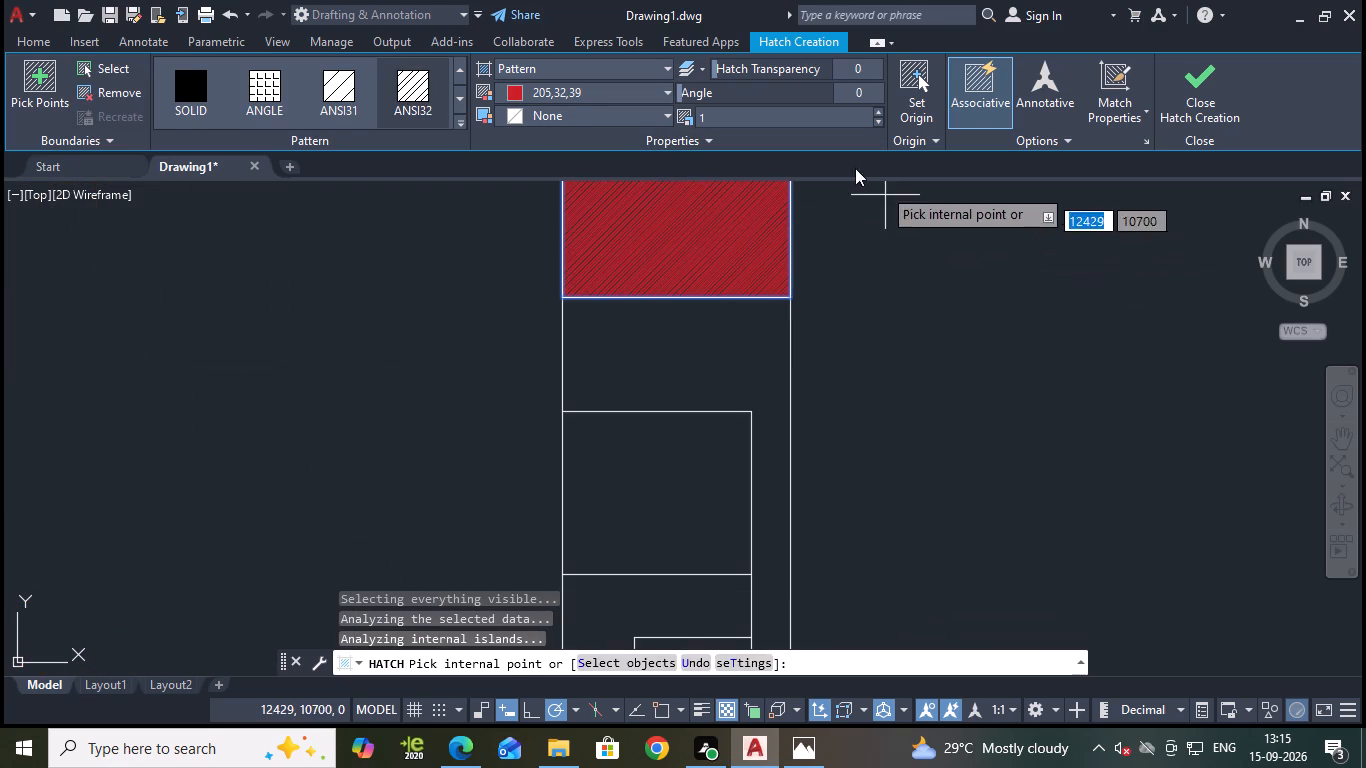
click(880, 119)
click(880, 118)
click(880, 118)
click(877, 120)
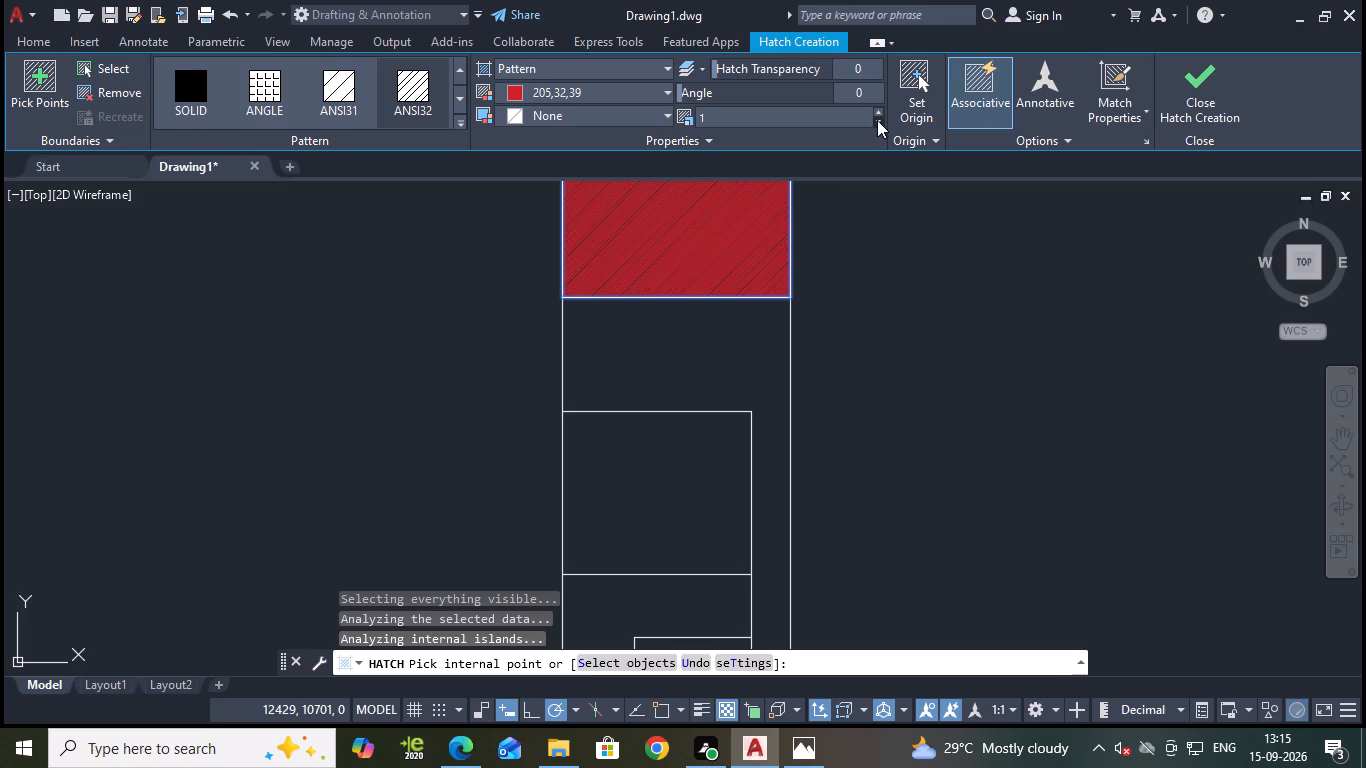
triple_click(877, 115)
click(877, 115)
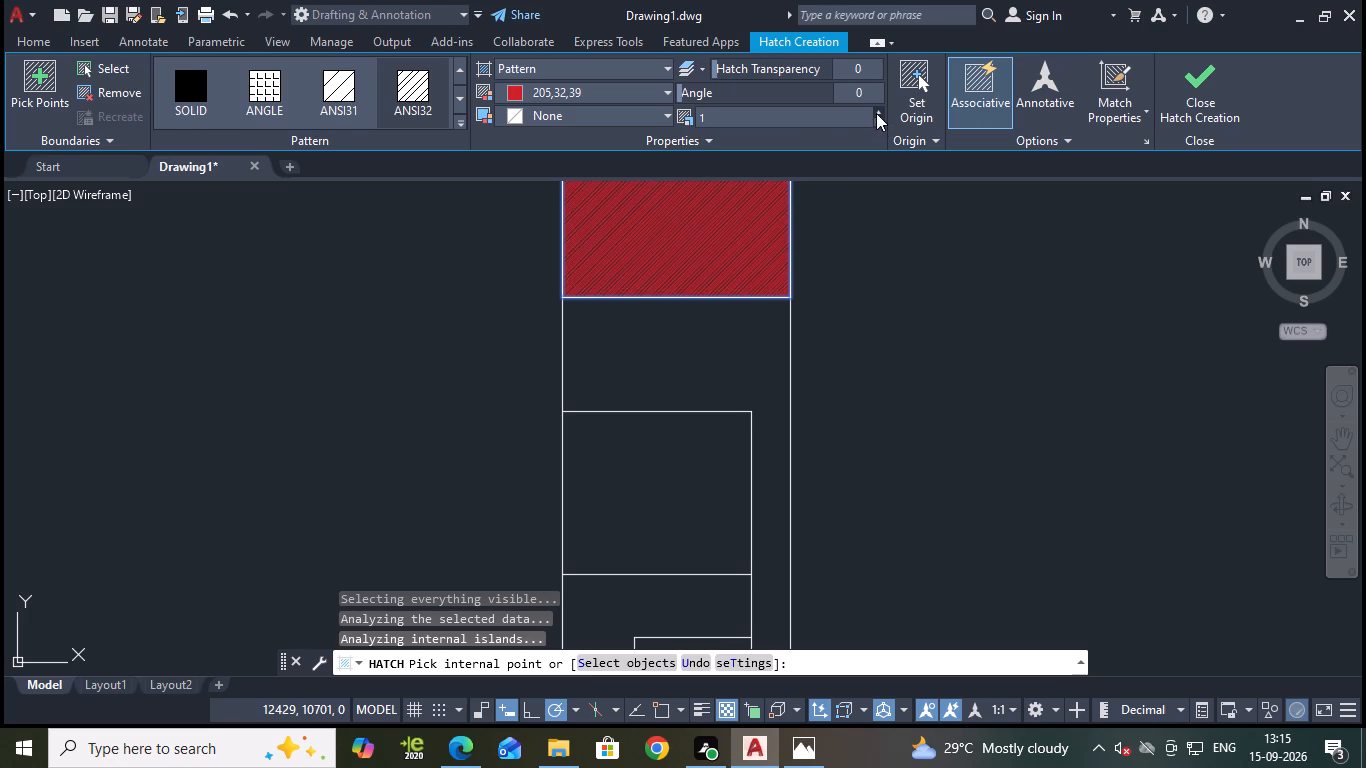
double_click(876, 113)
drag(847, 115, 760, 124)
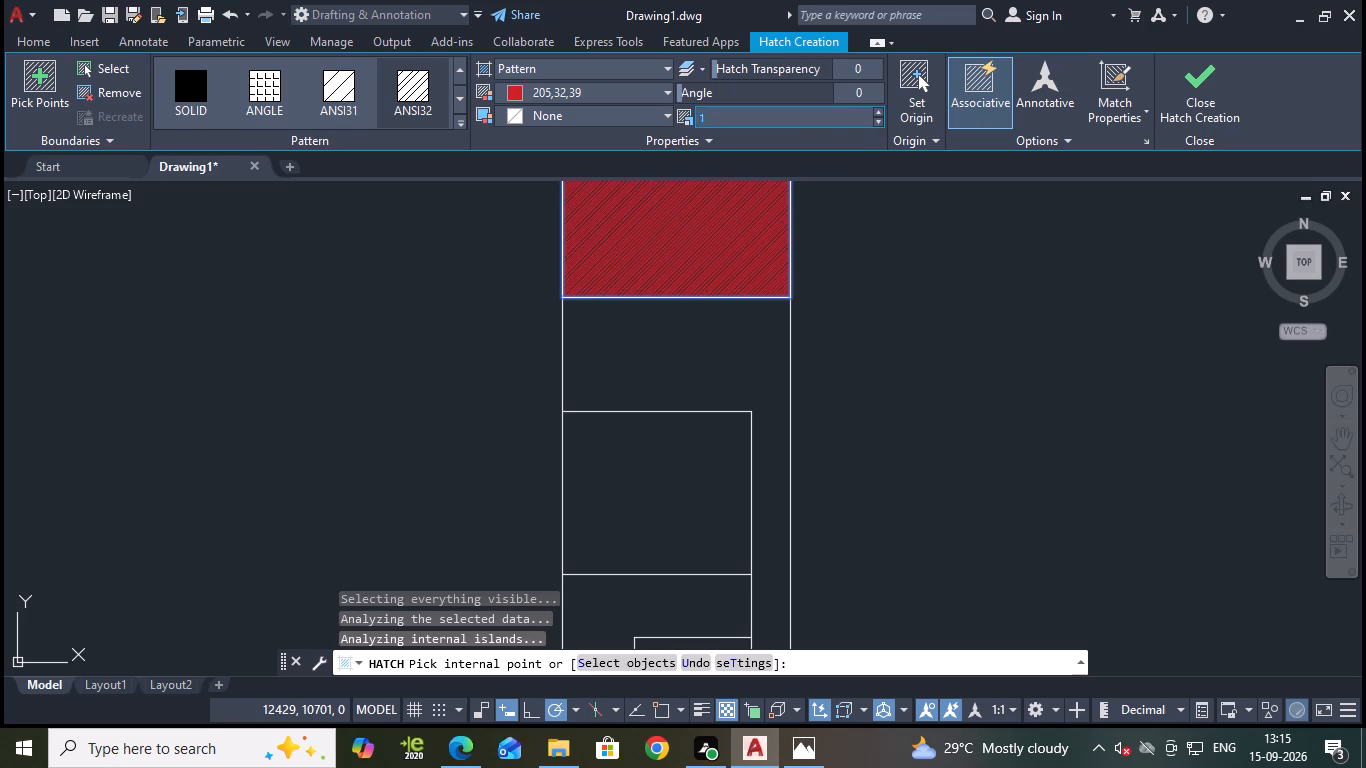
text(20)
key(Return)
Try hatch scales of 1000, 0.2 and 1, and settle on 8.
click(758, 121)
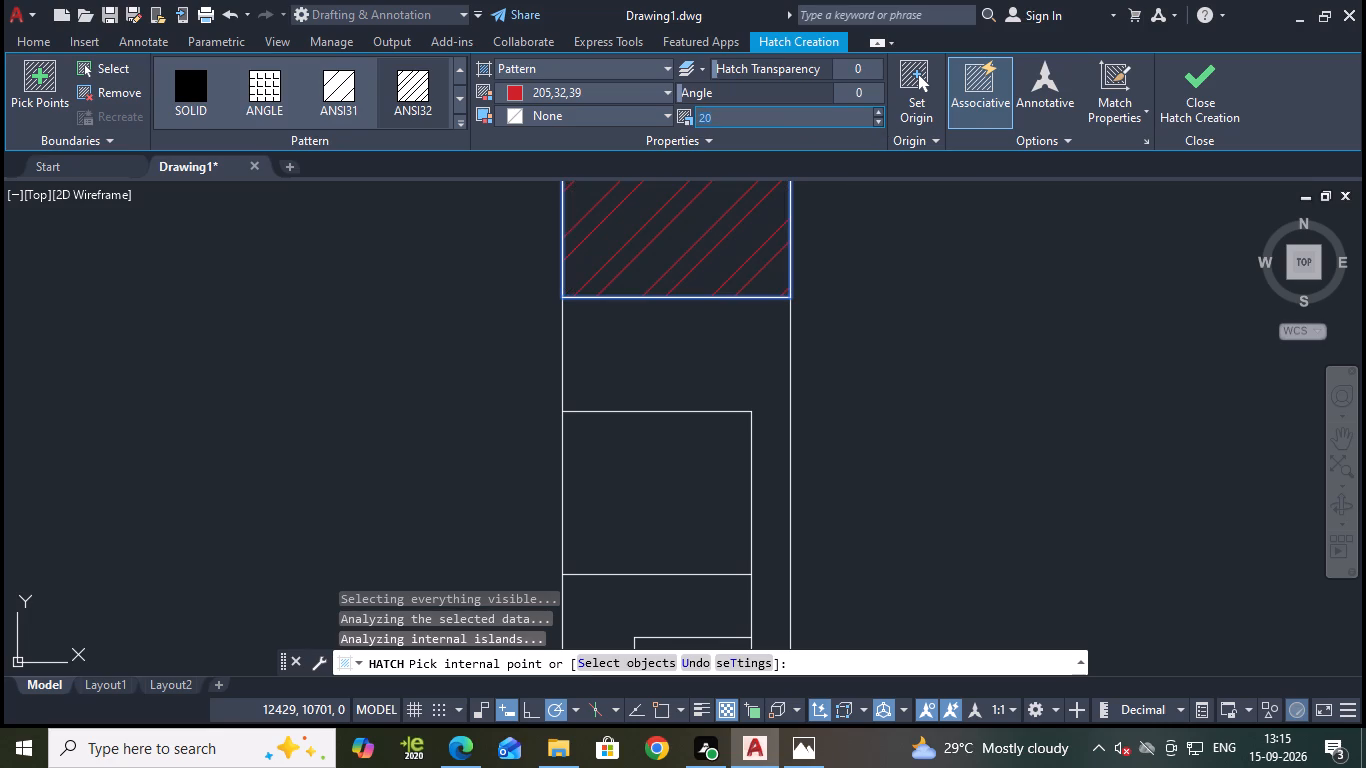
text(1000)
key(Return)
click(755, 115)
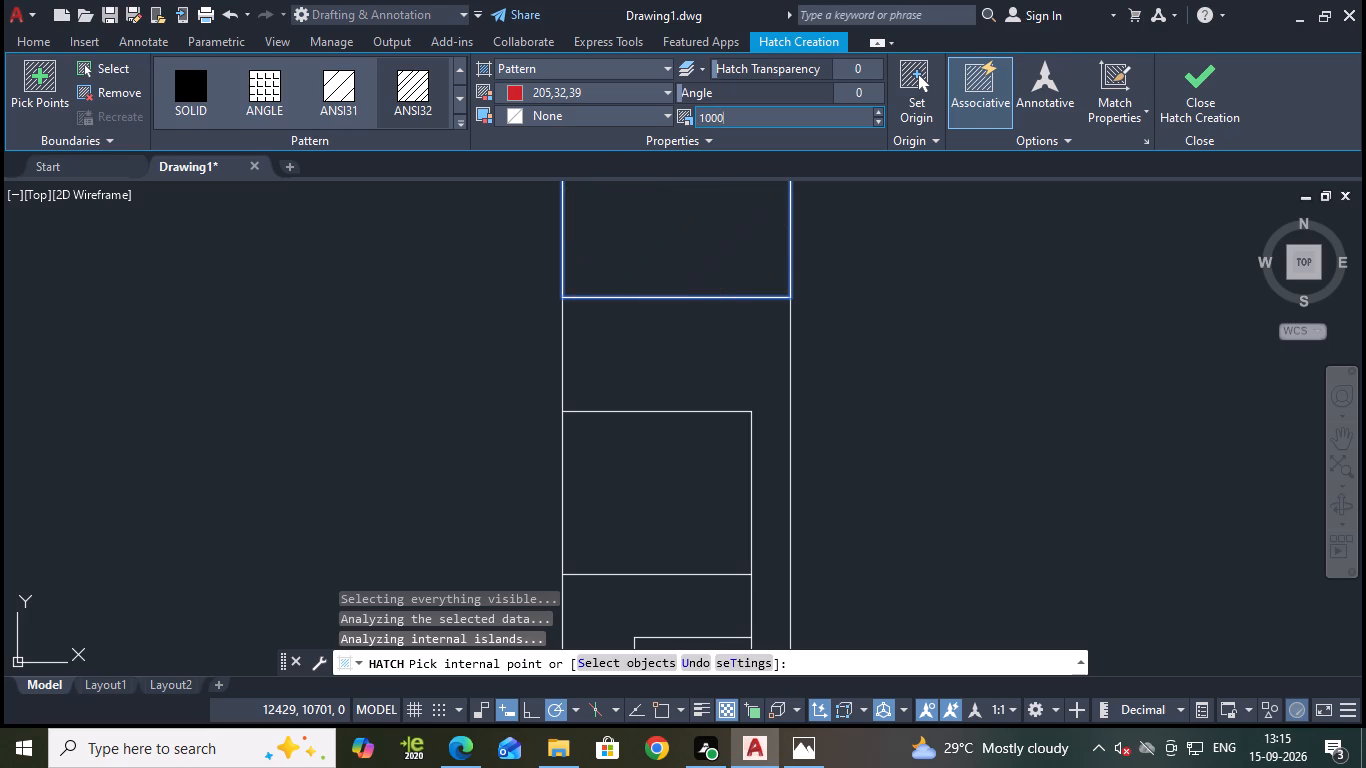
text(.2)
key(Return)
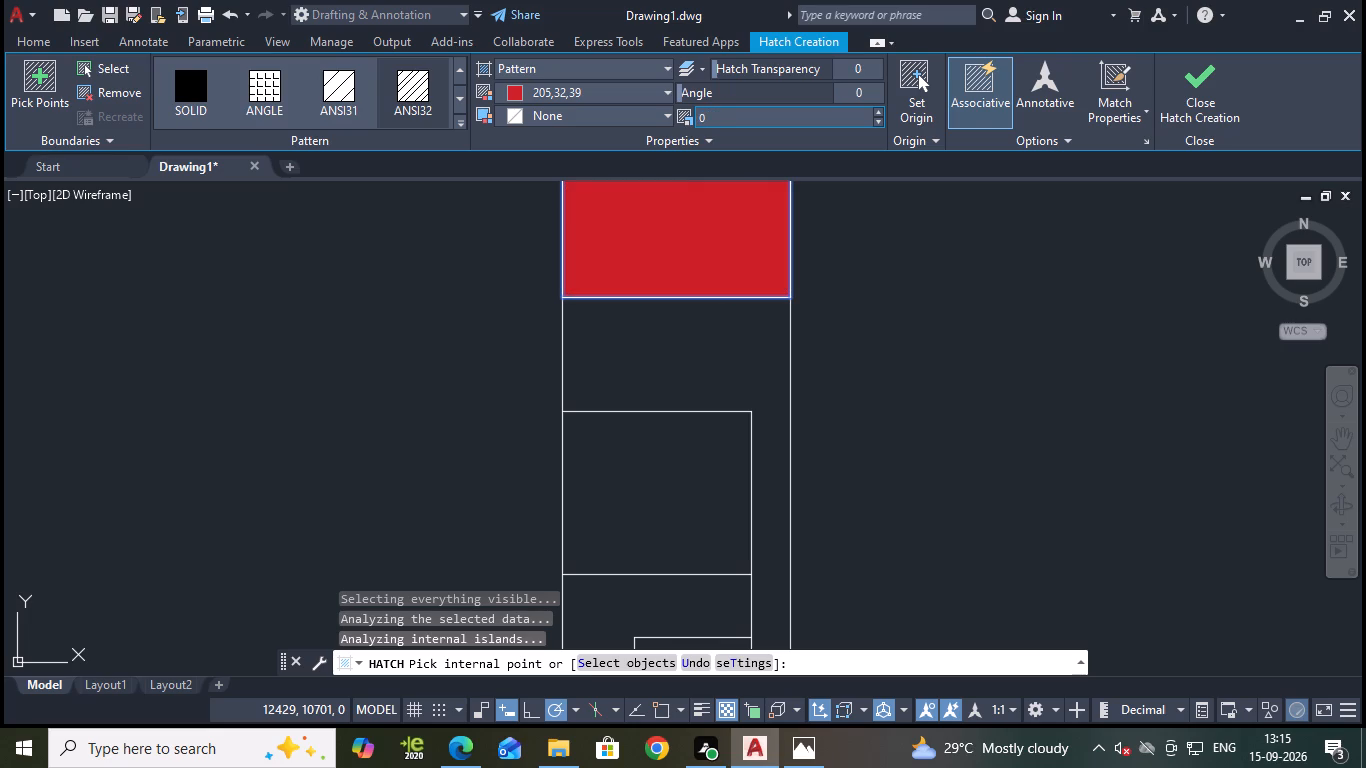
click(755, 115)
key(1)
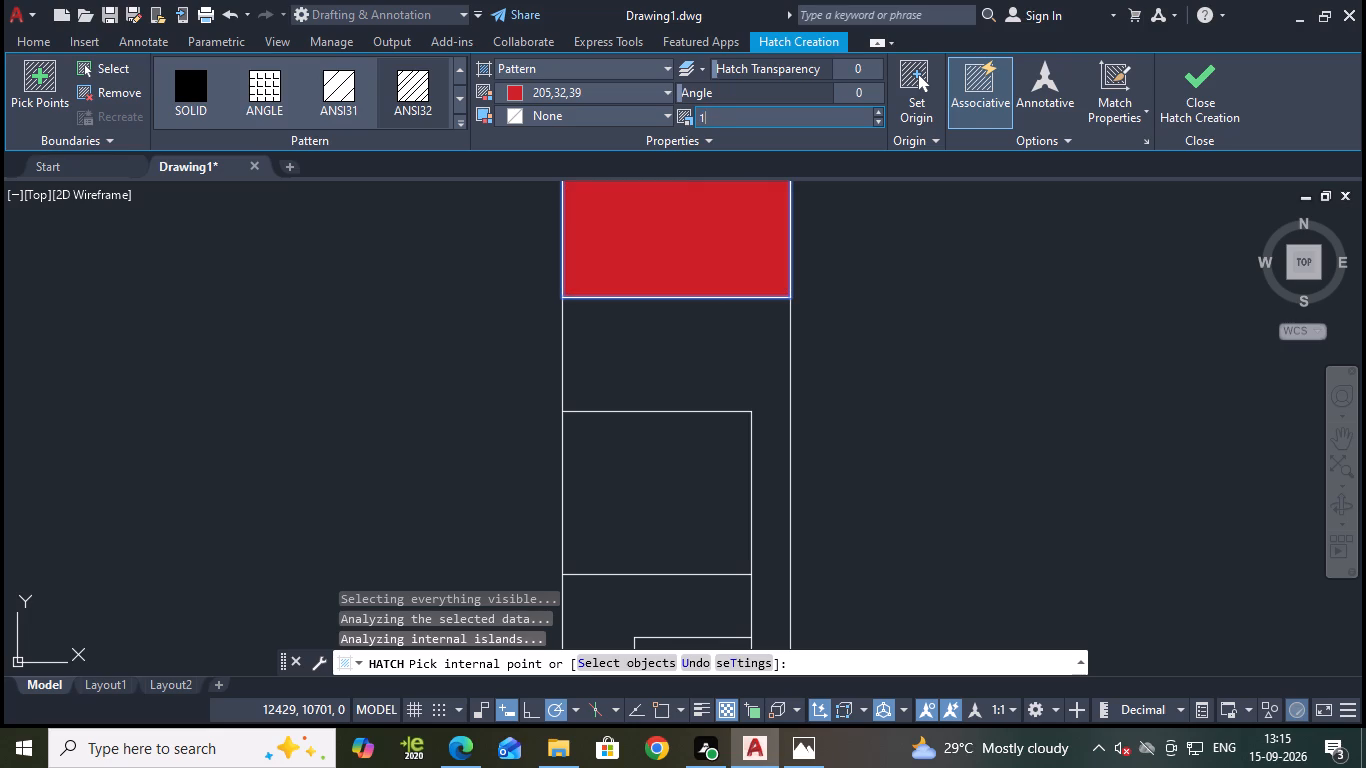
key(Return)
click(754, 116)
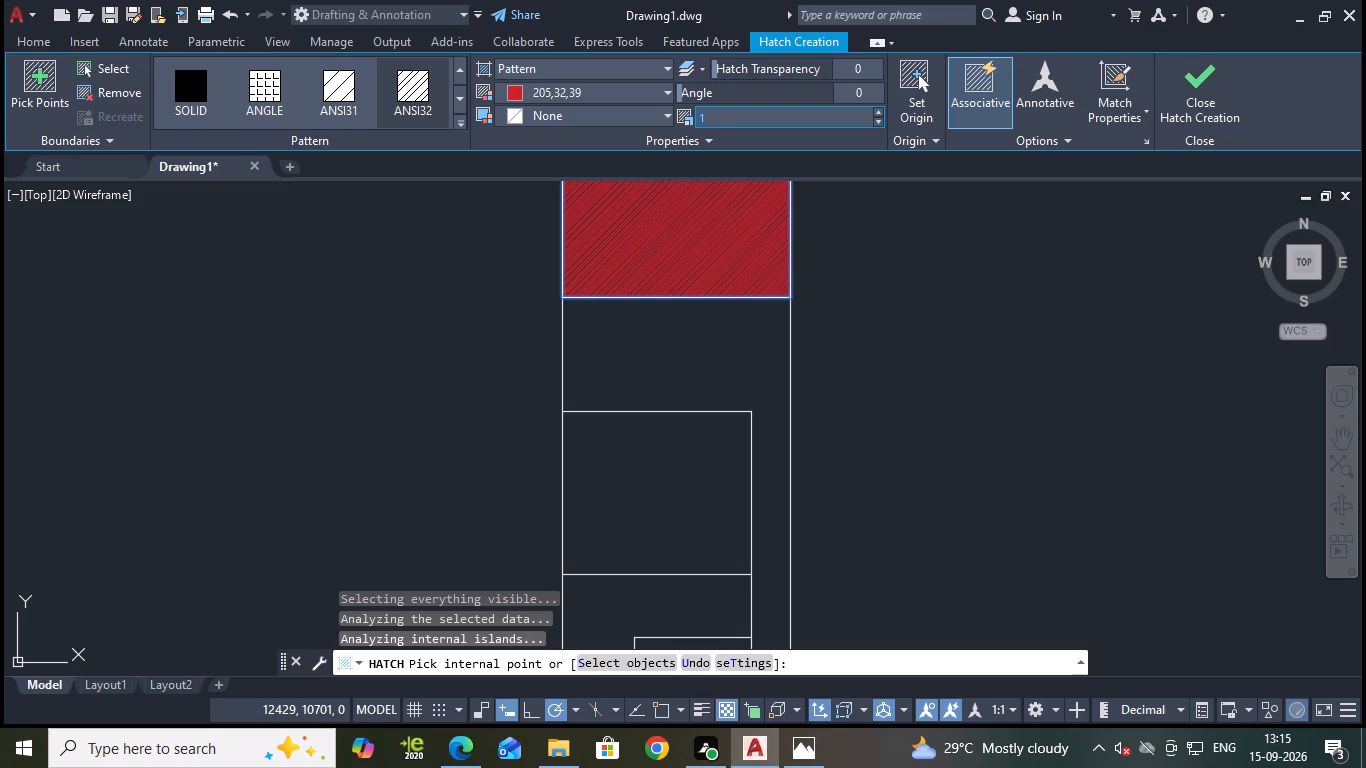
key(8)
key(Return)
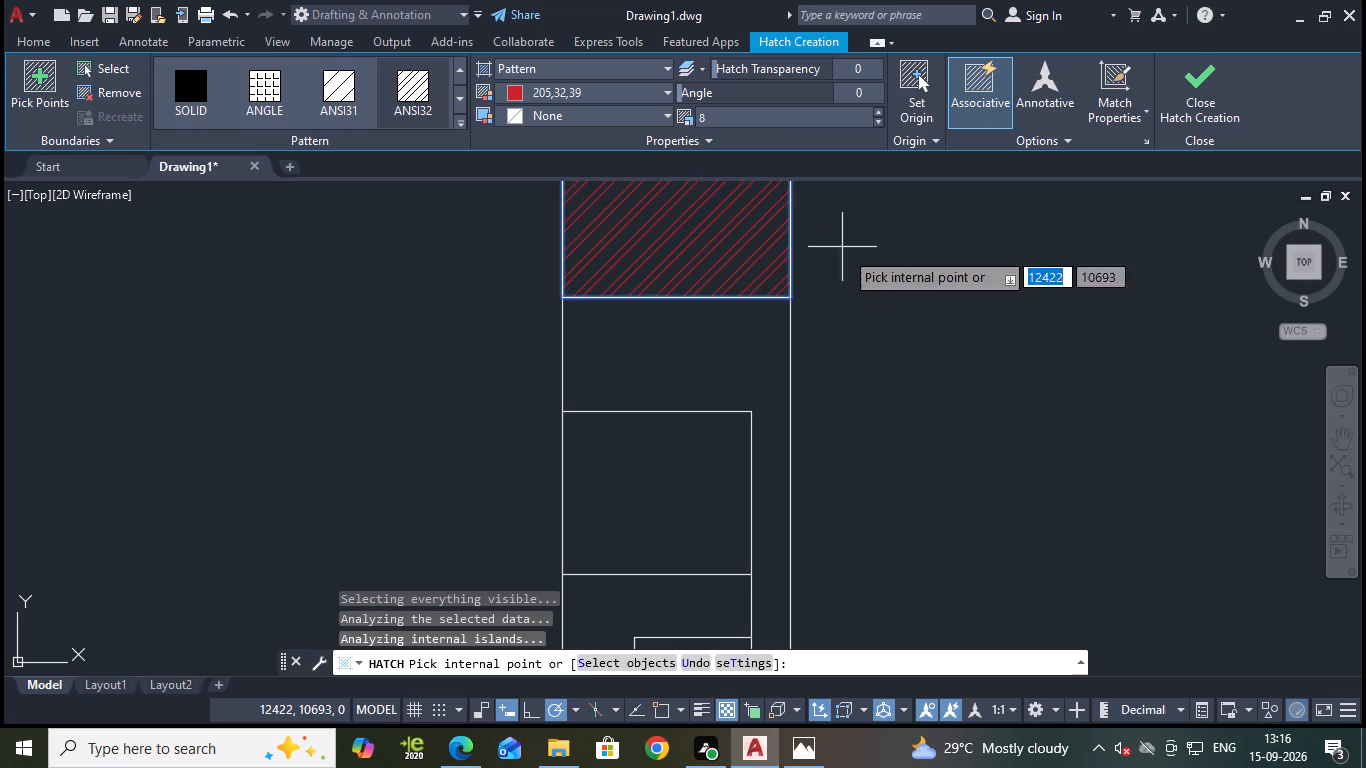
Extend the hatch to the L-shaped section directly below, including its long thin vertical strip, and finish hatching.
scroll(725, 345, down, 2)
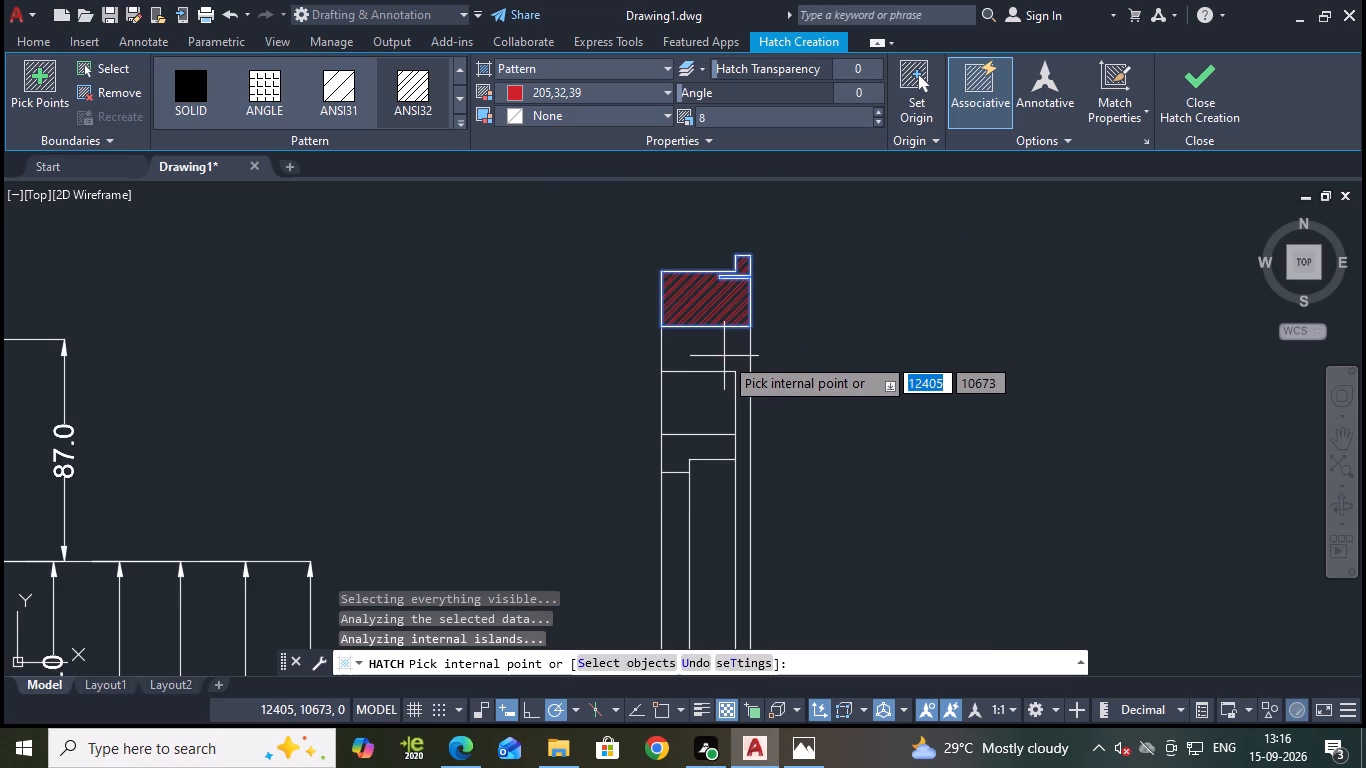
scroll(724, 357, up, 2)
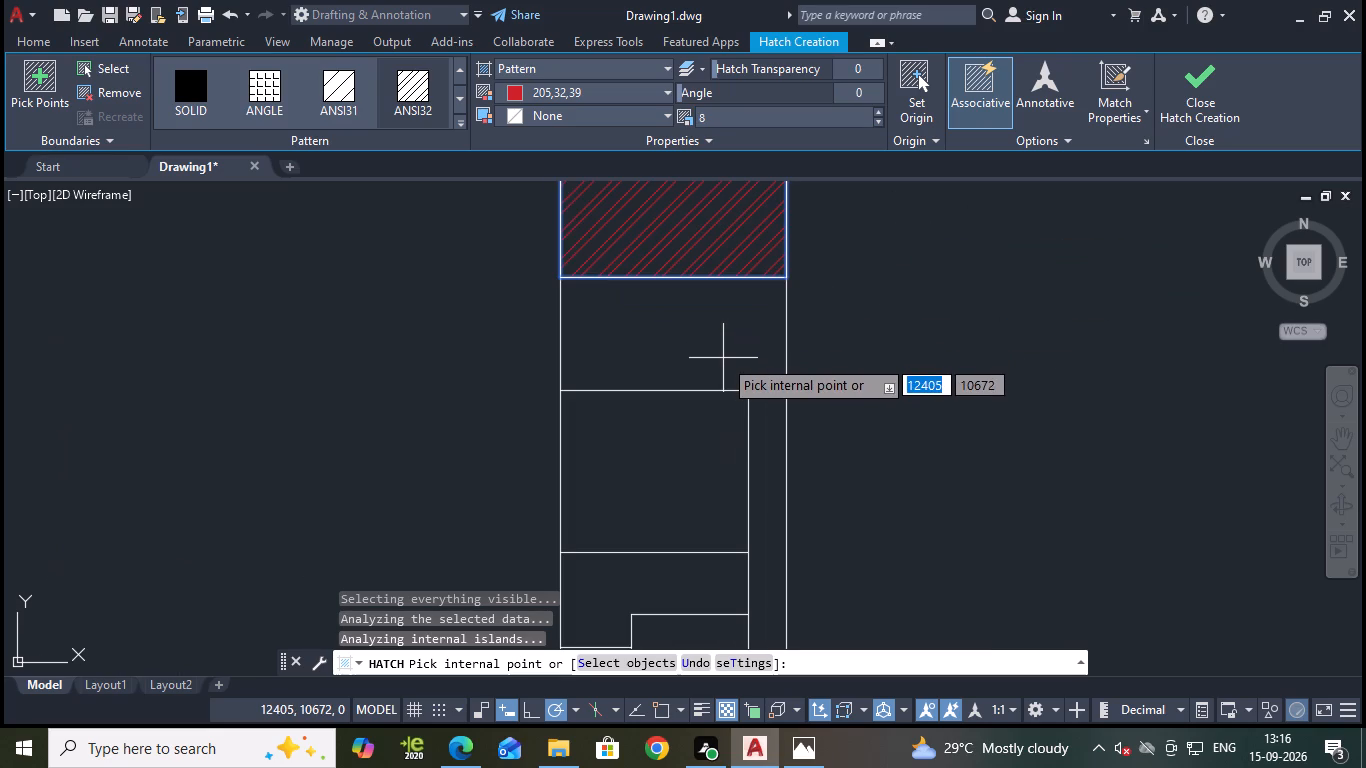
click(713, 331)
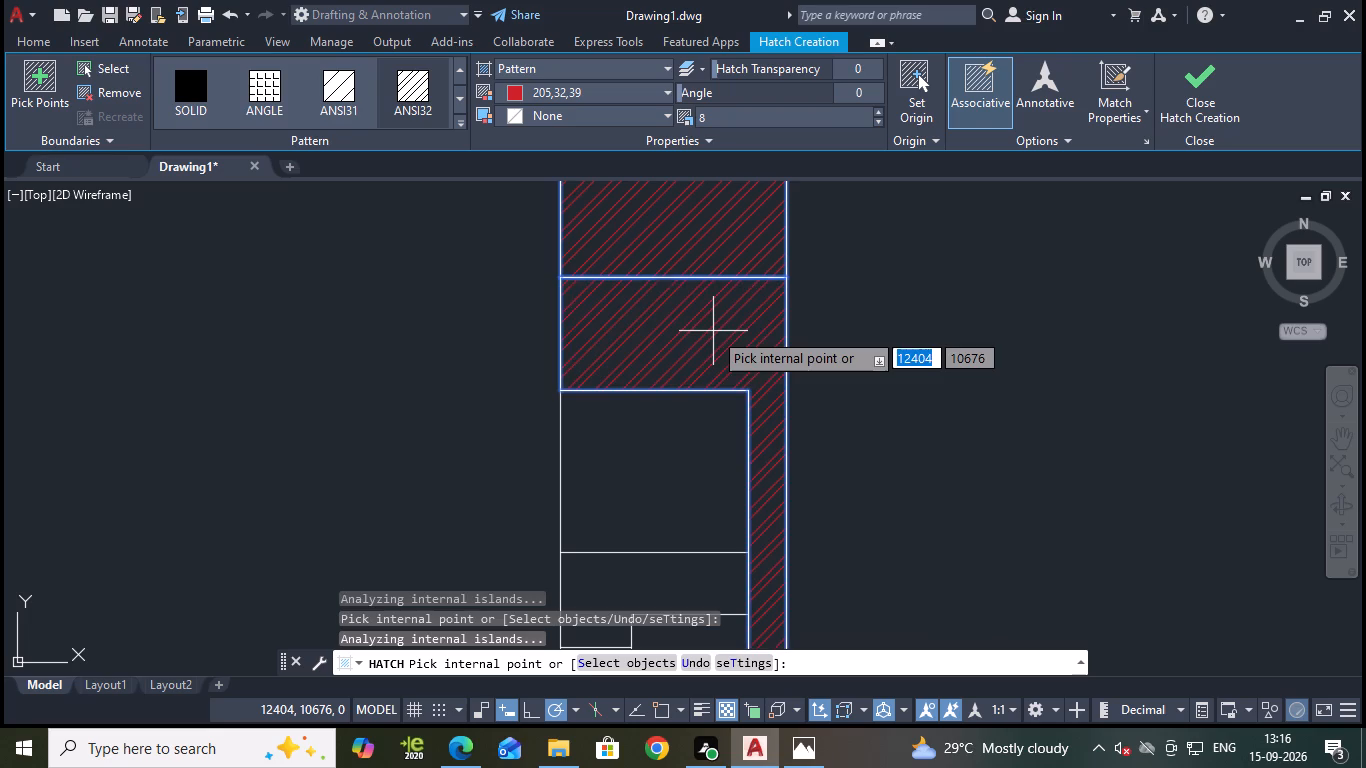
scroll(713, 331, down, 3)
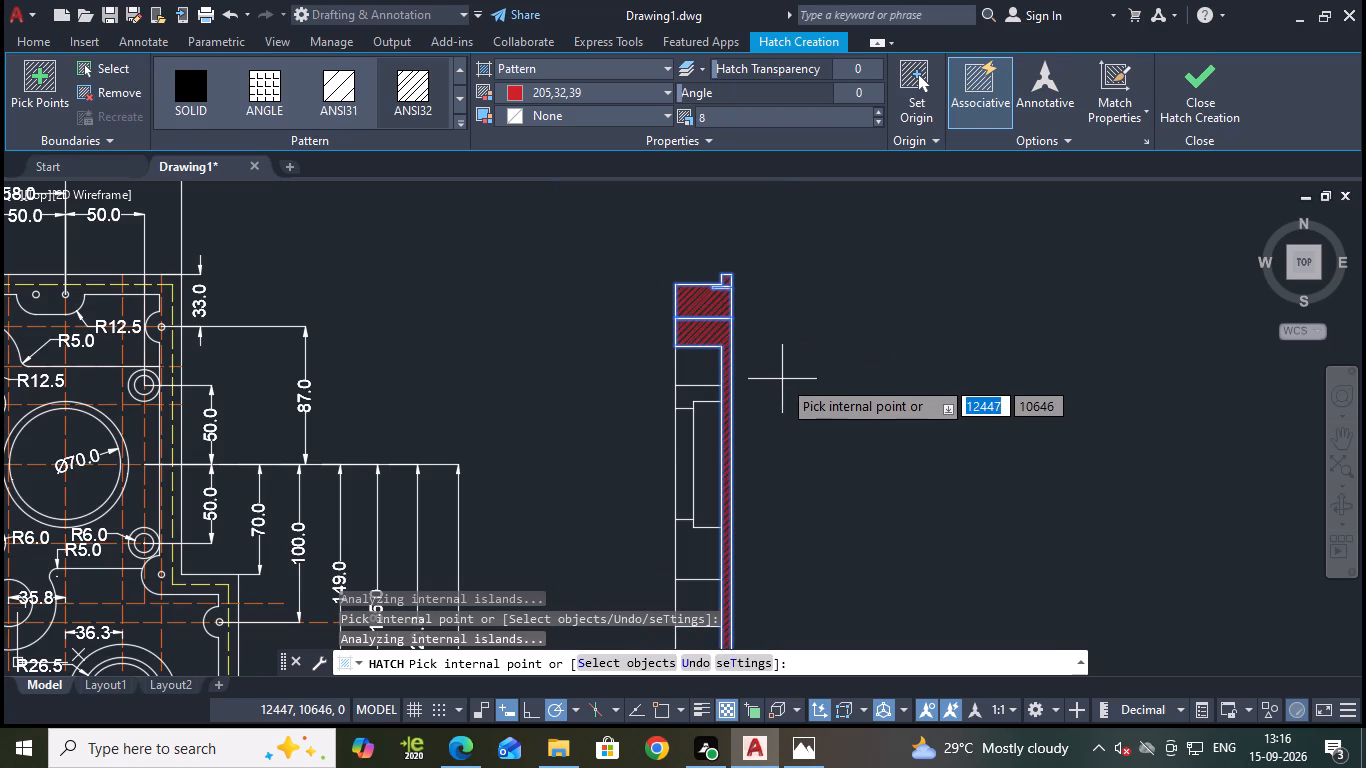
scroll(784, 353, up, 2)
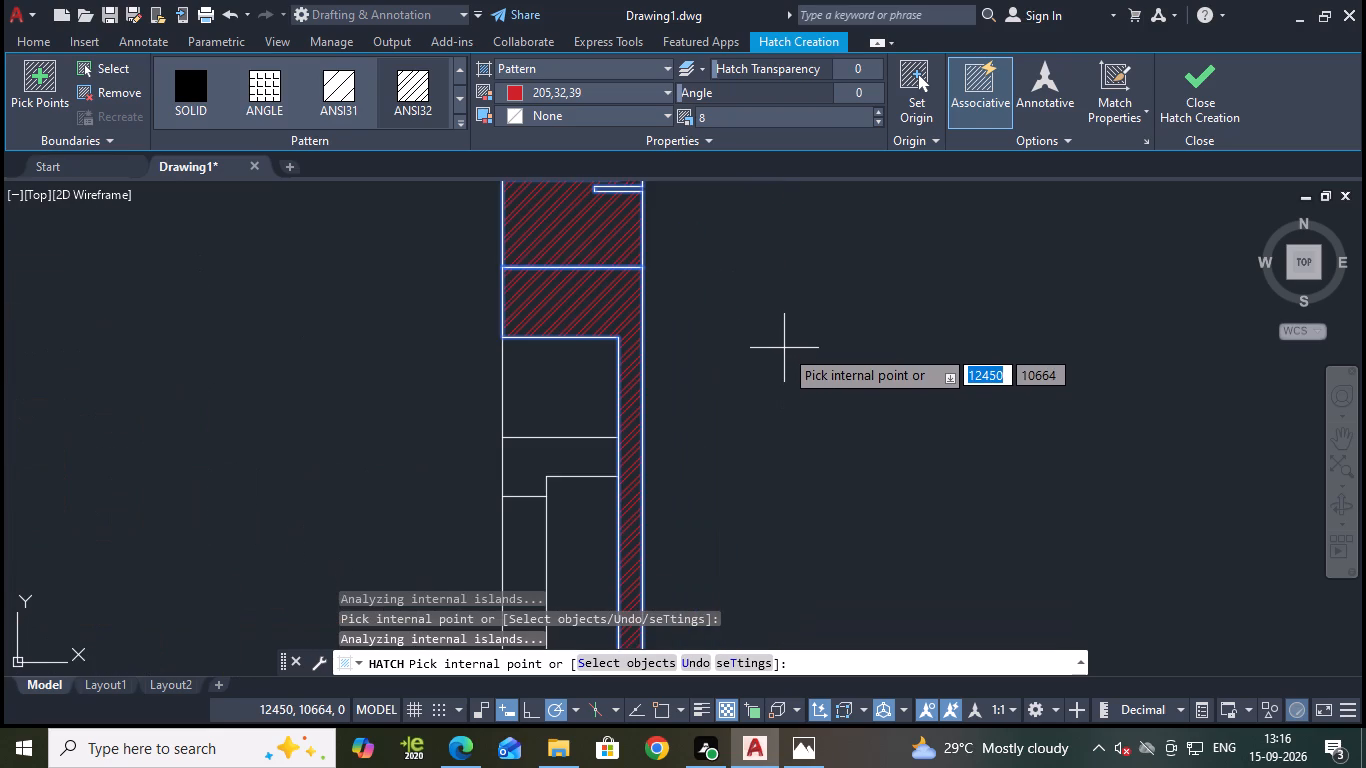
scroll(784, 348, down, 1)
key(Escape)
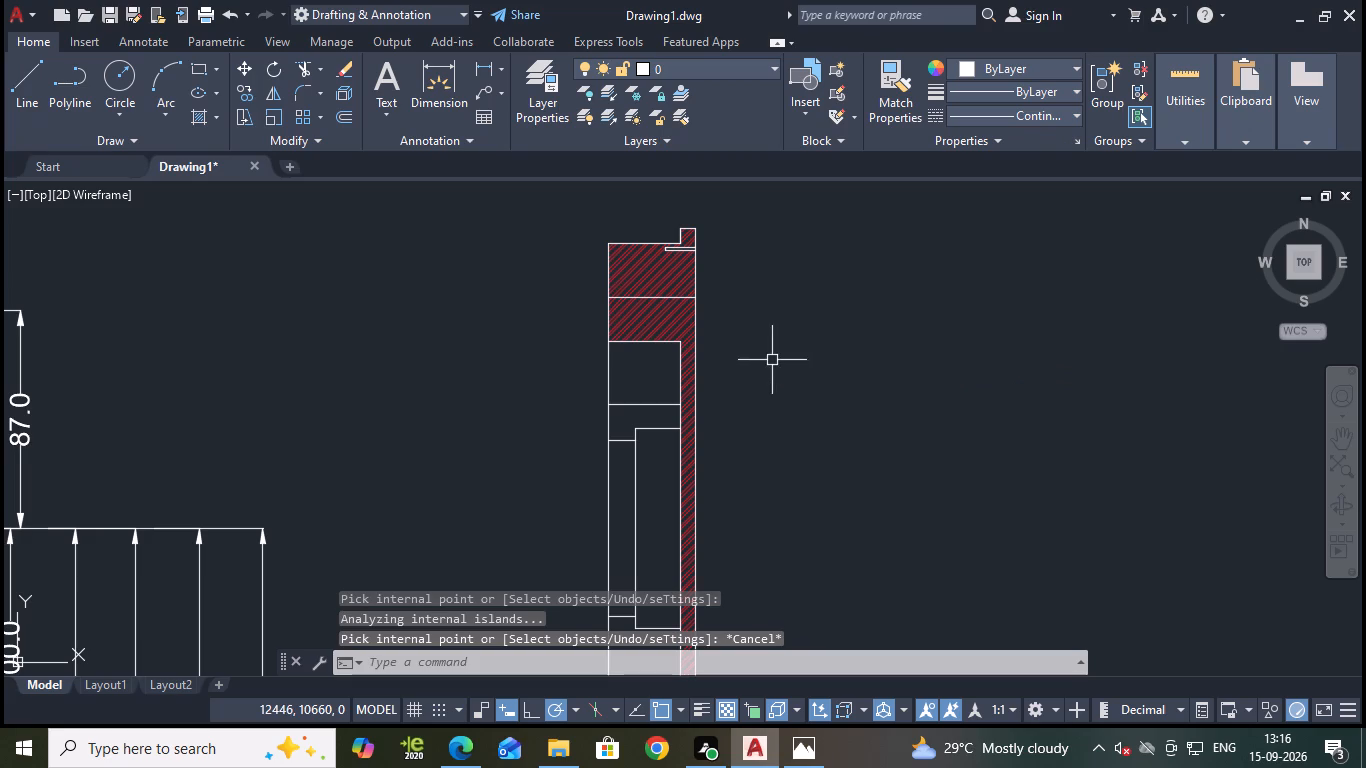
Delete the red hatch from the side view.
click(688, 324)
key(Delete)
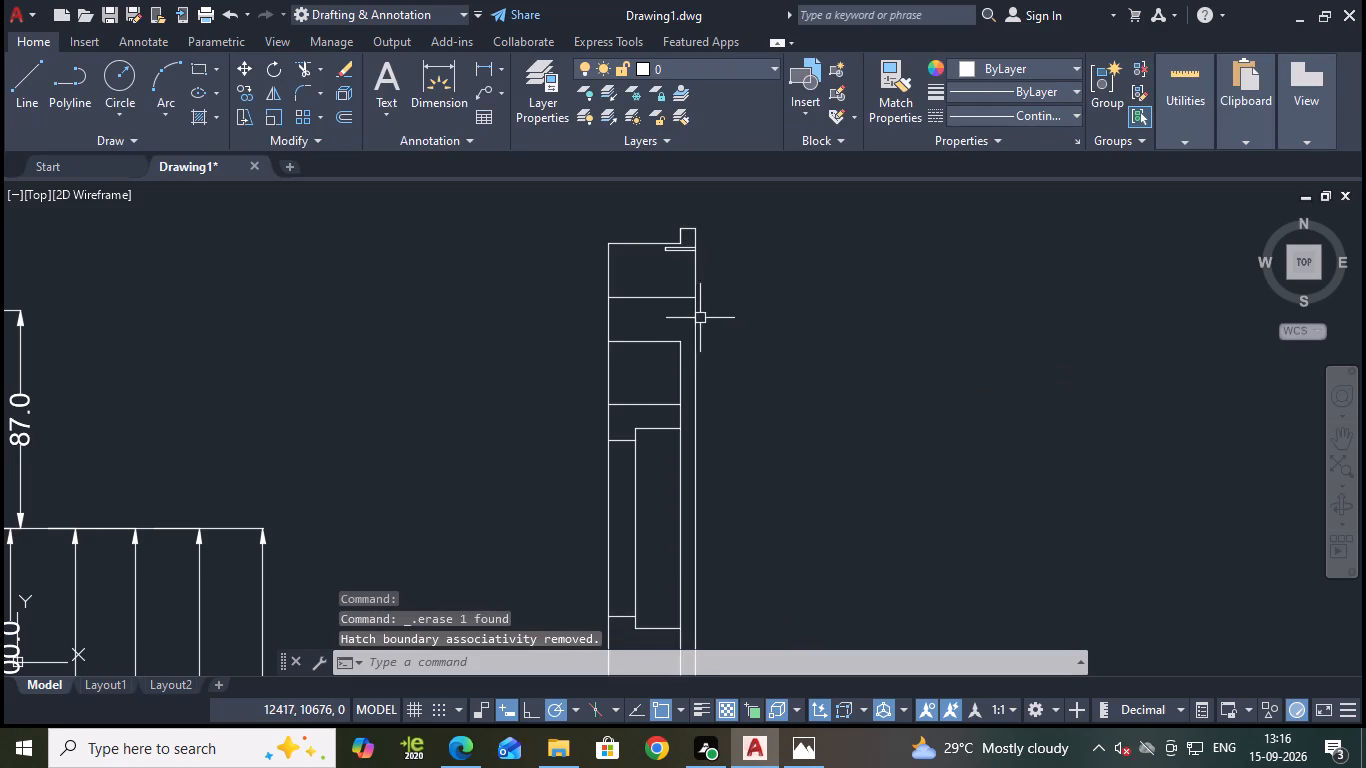
Offset the side view's left outer vertical edge inward by 5.5.
scroll(456, 231, up, 1)
key(Escape)
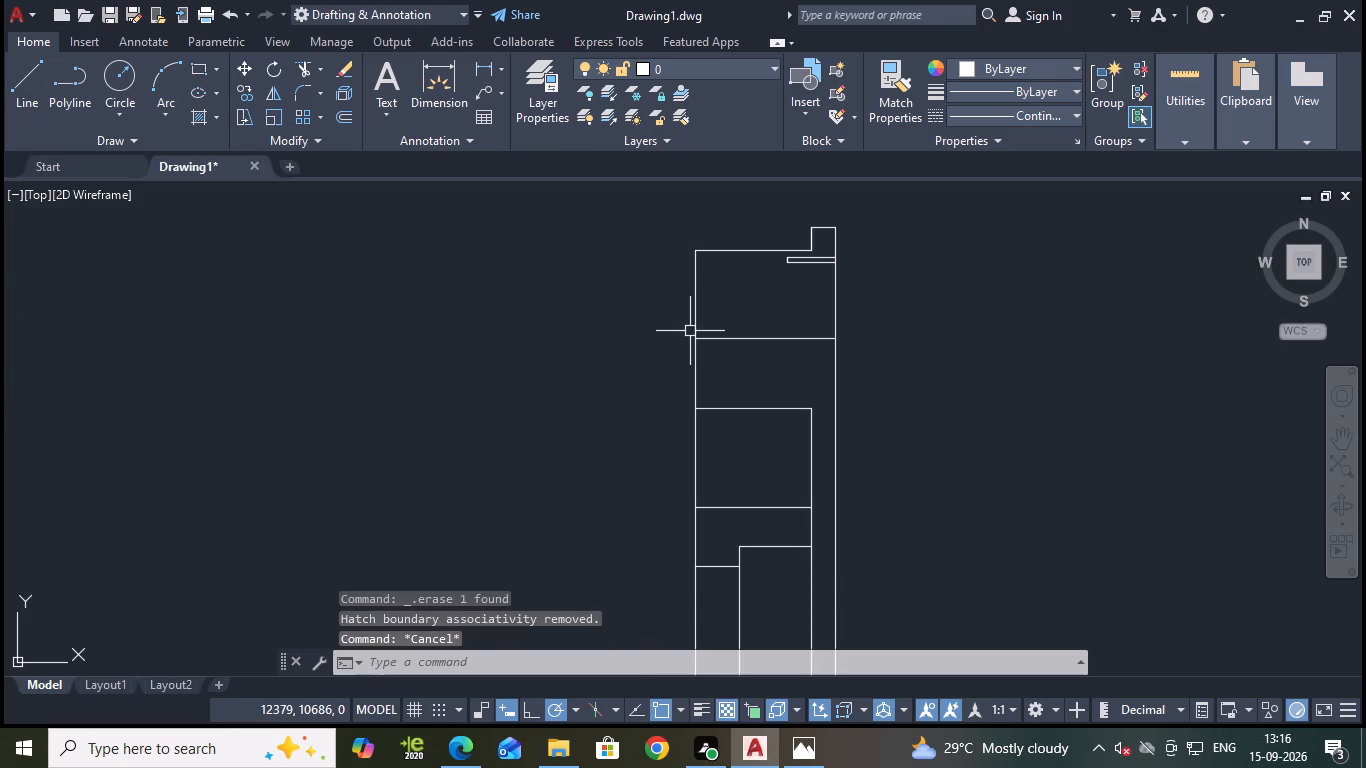
key(o)
key(Return)
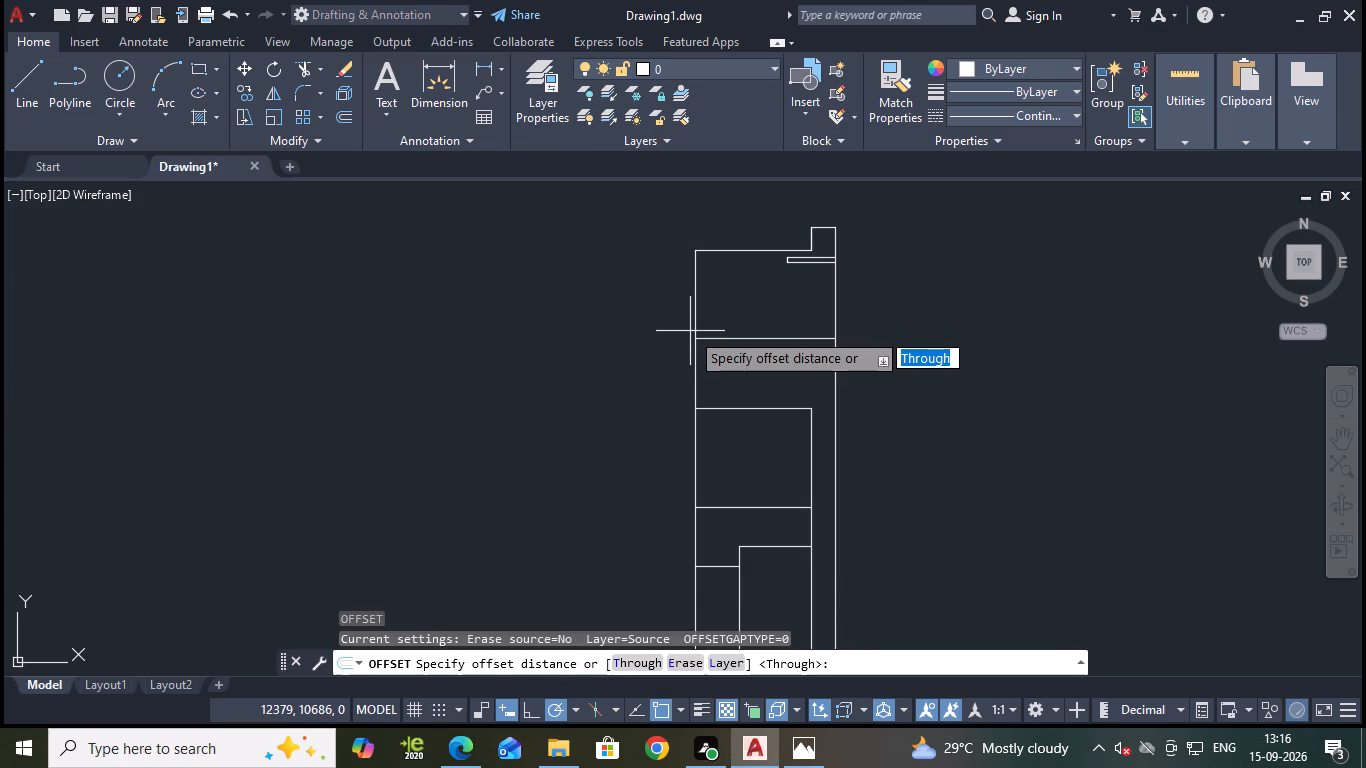
key(Return)
text(5.5)
key(Return)
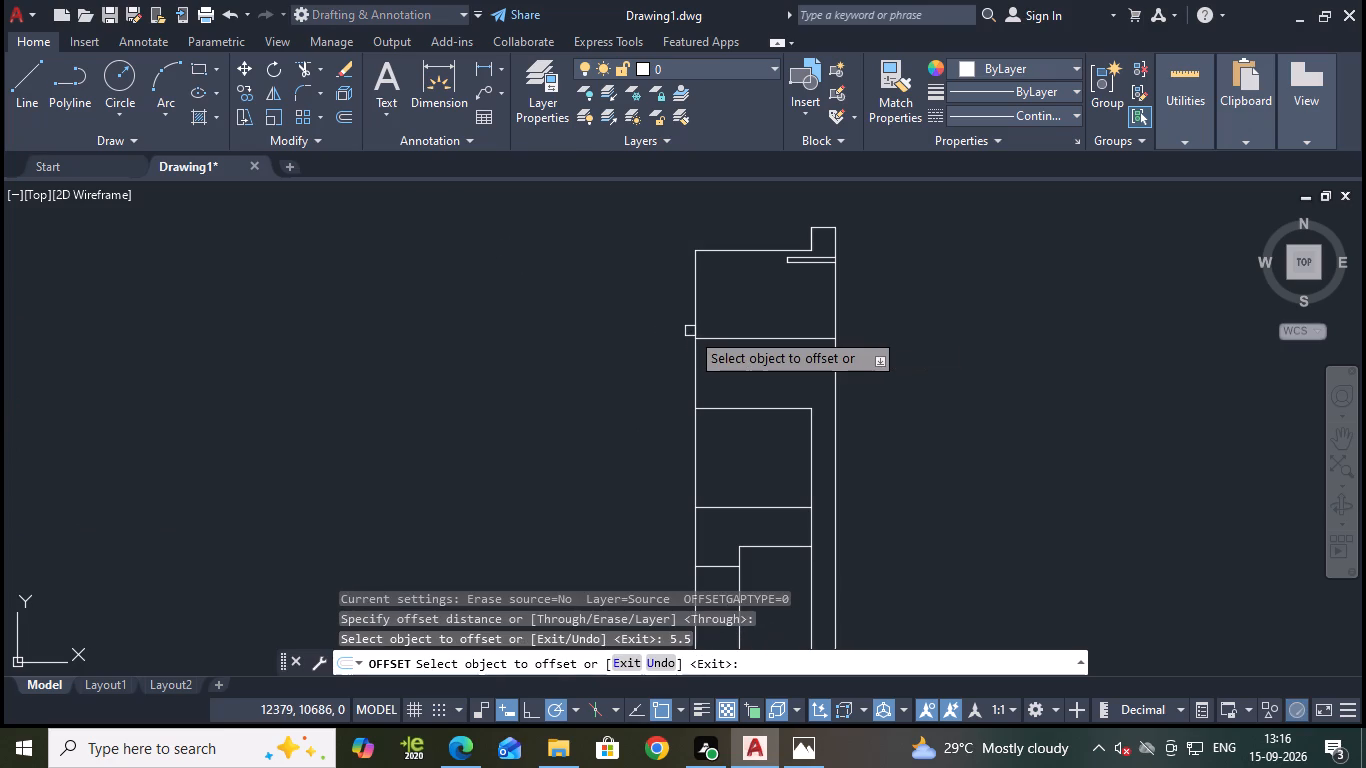
click(692, 309)
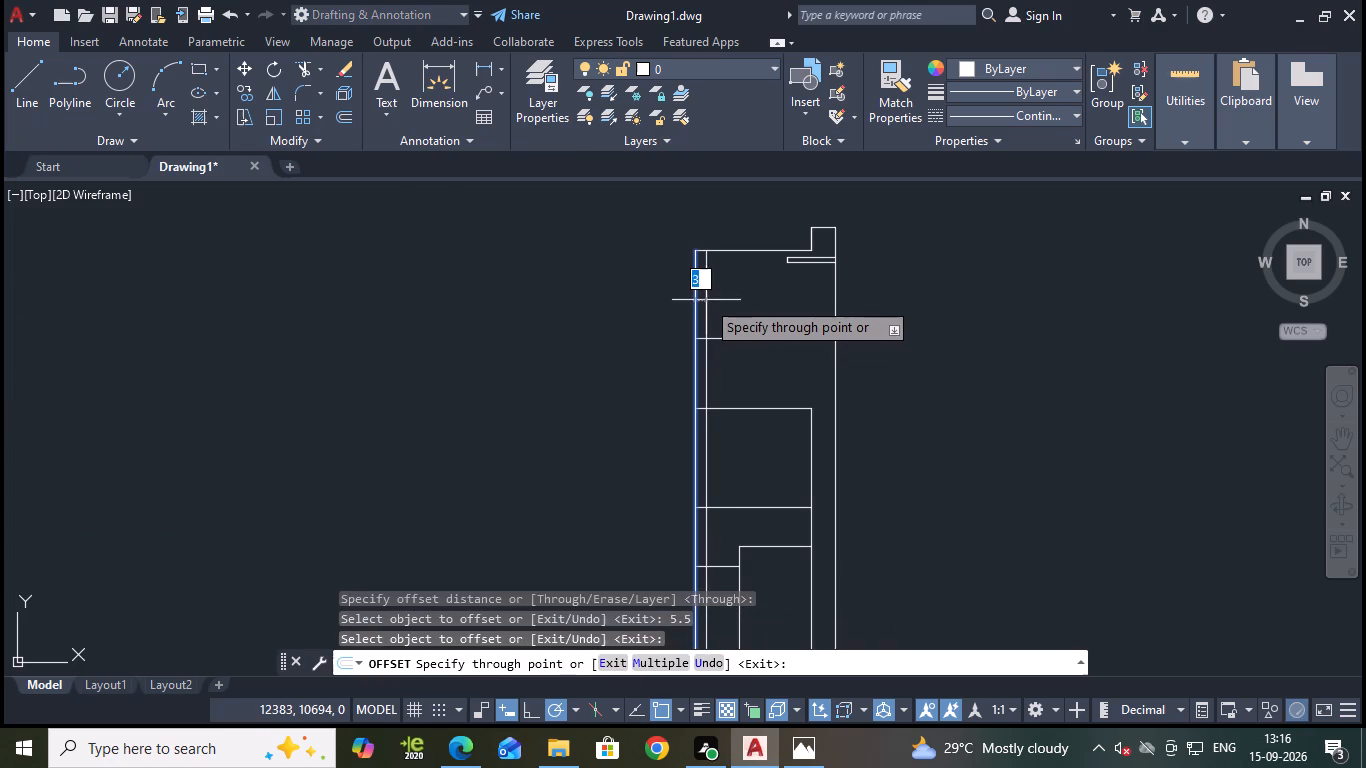
text(5.5)
key(Return)
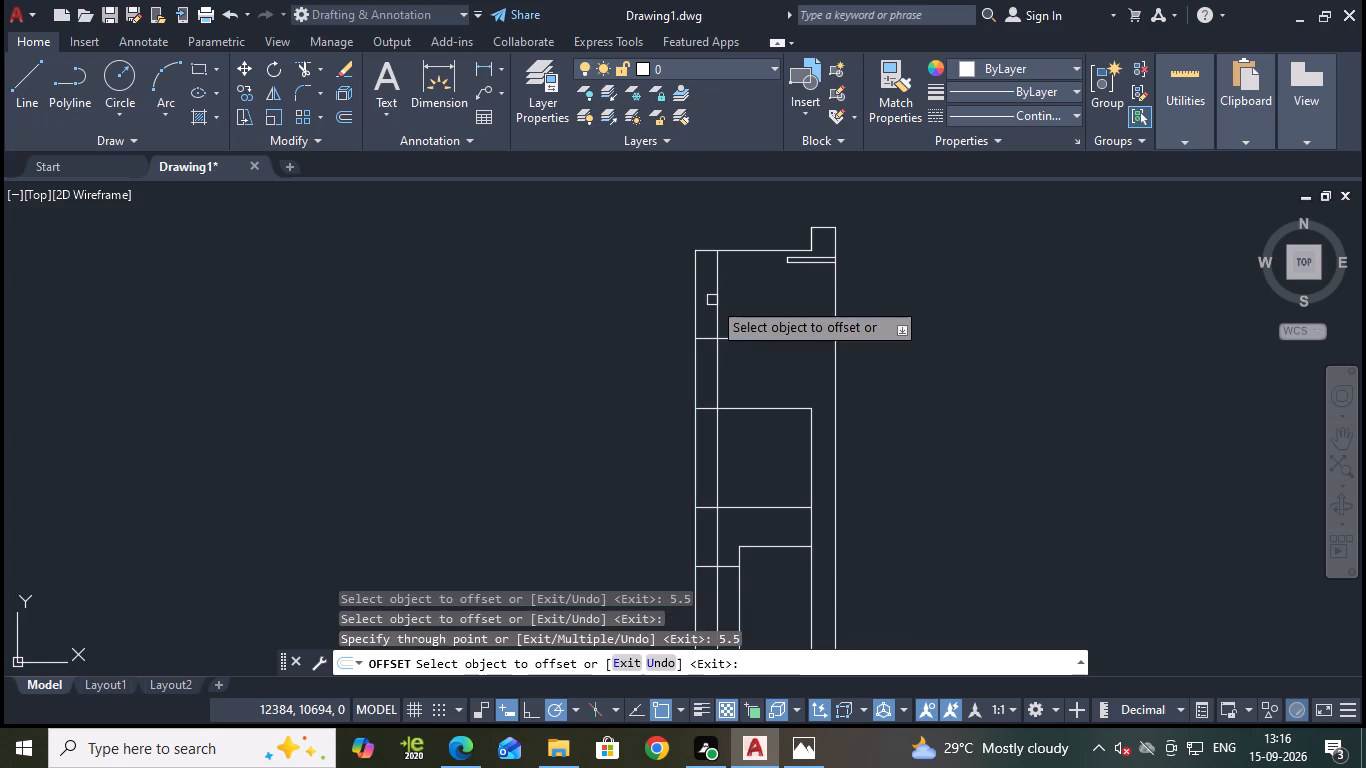
key(Escape)
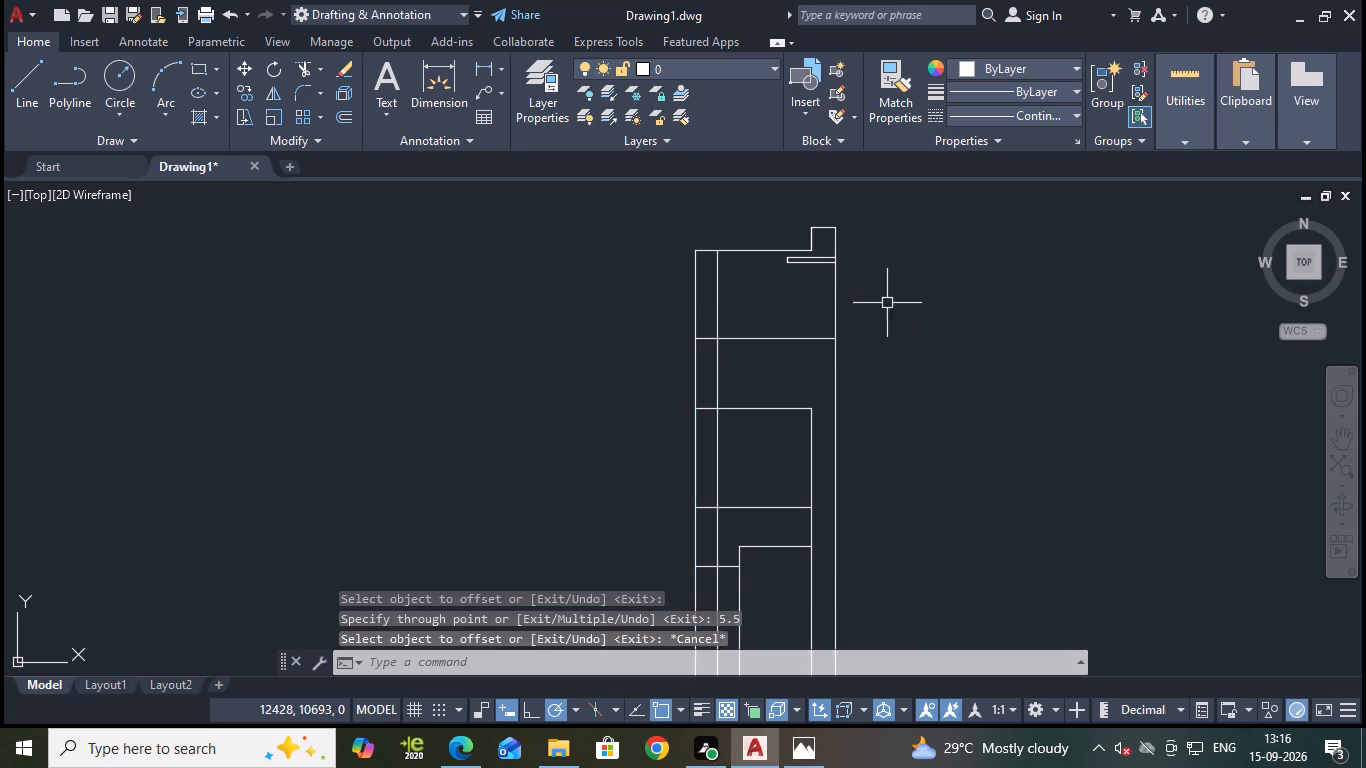
Trim the 5.5 offset line above and below the side view's topmost recess, plus the two horizontal stubs joining that recess to the outer edge.
text(tr)
key(Return)
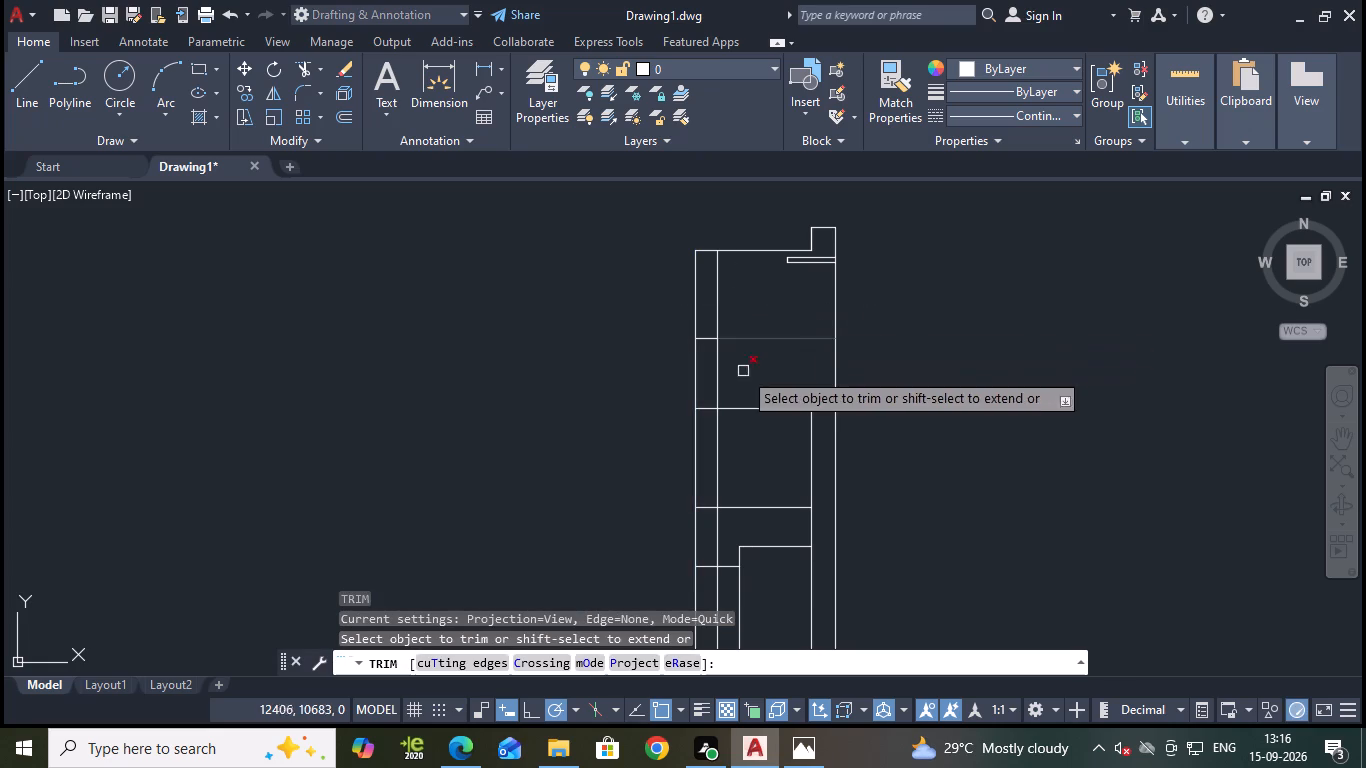
click(717, 313)
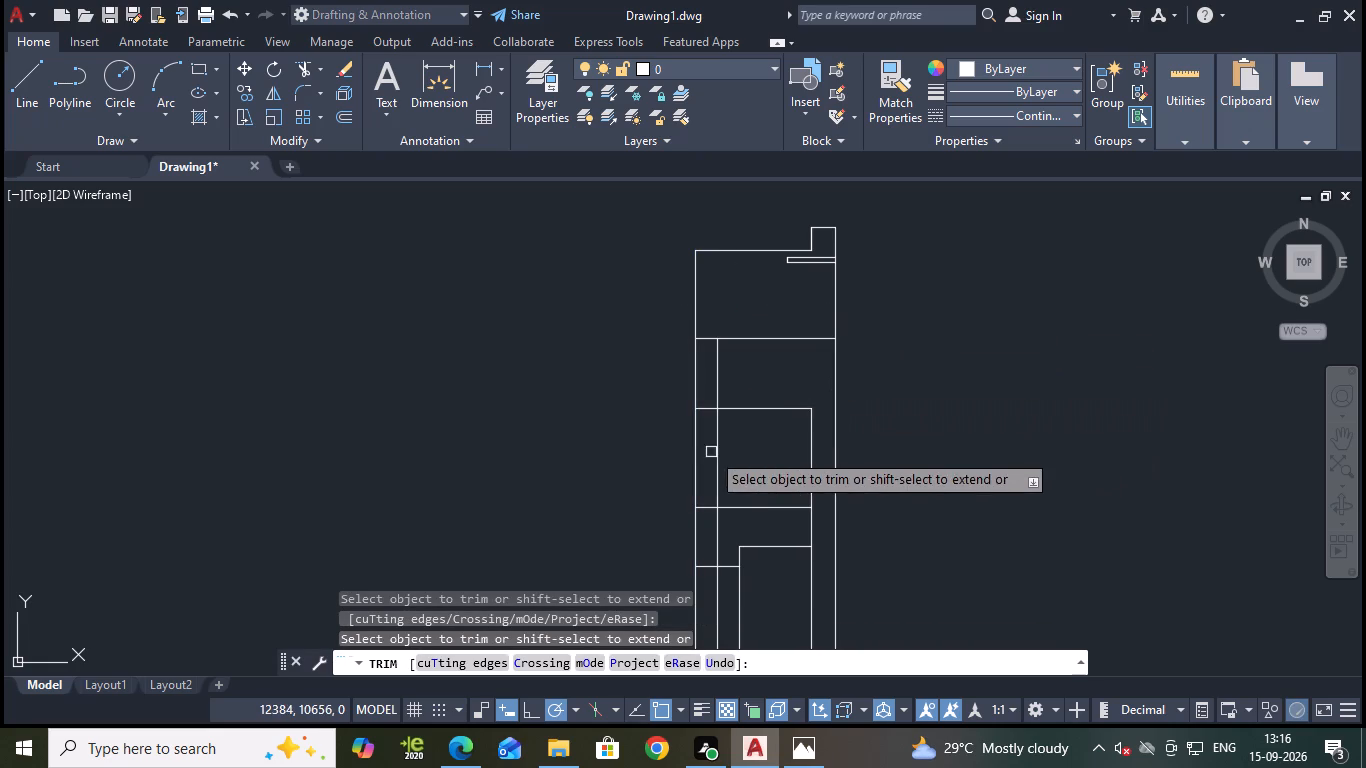
click(705, 407)
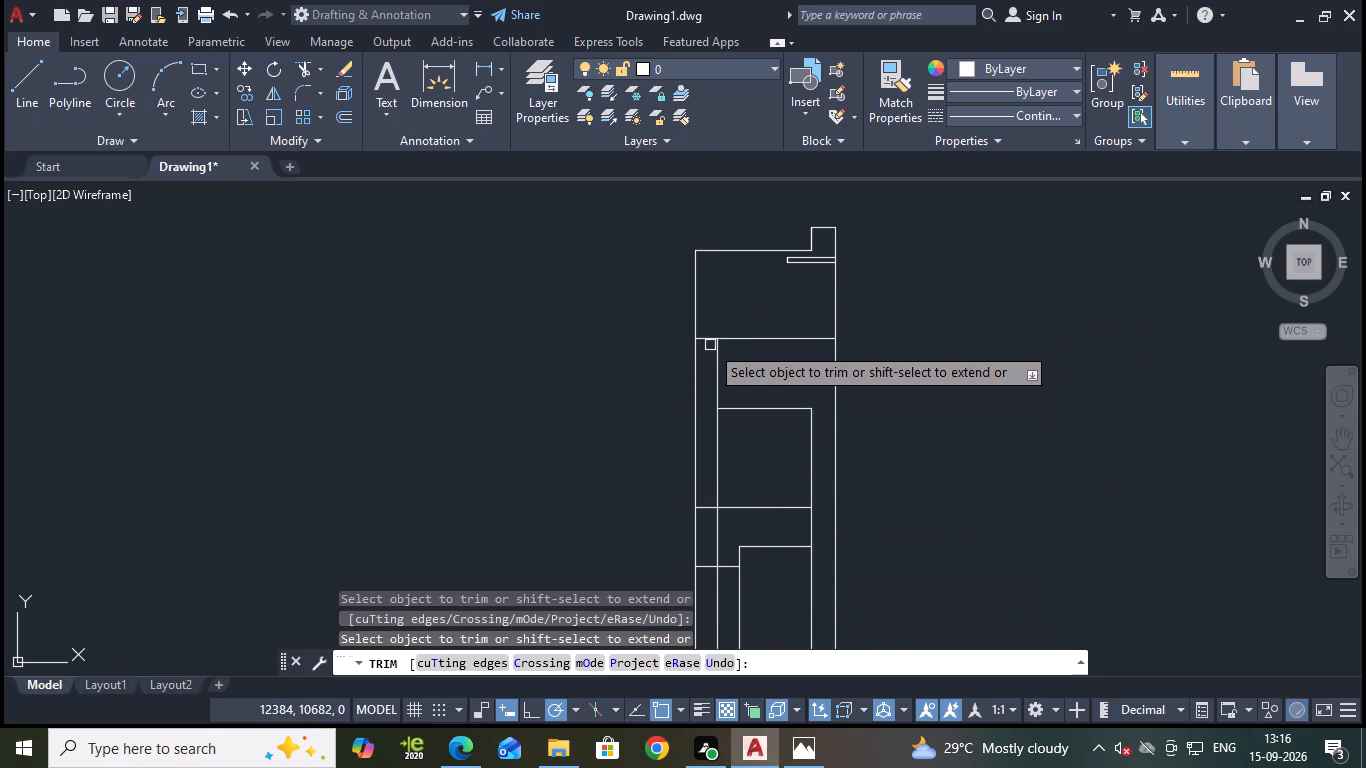
click(710, 338)
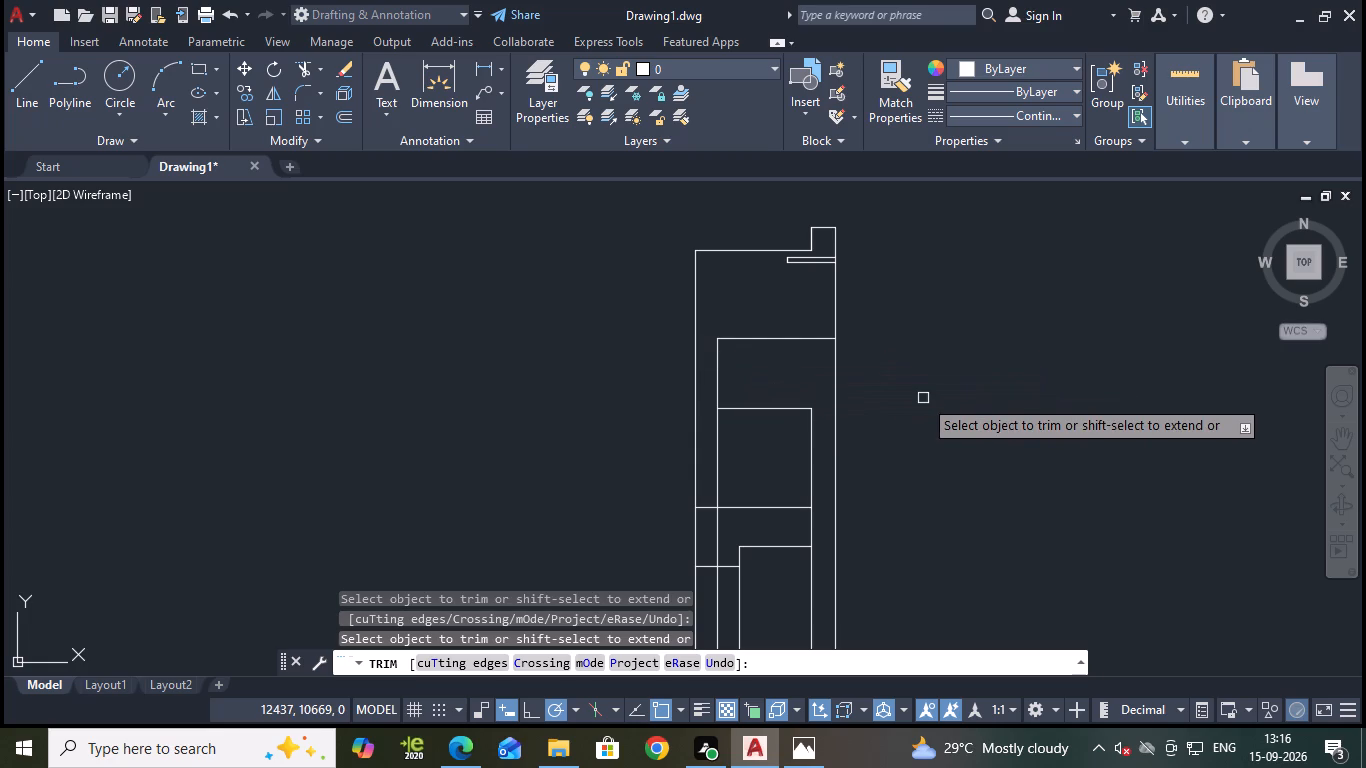
middle_drag(927, 405, 927, 379)
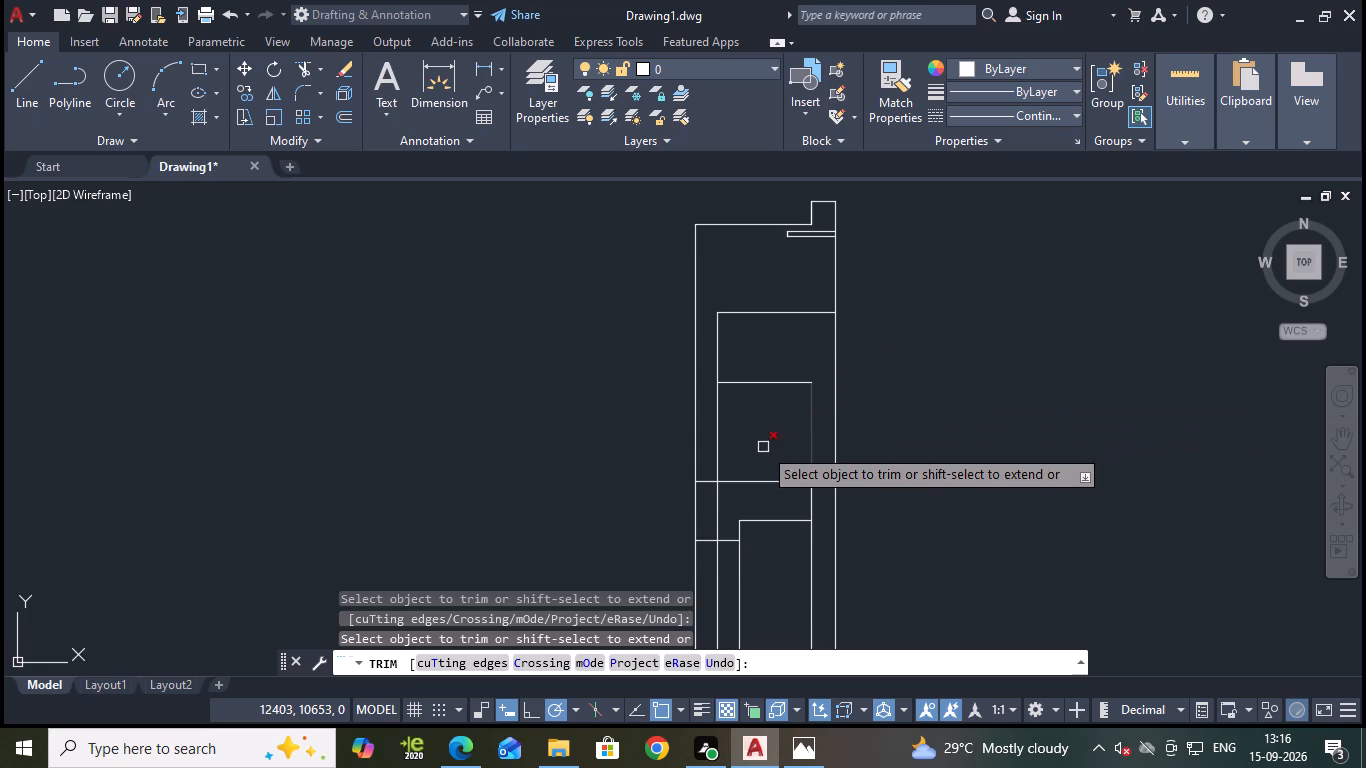
click(718, 444)
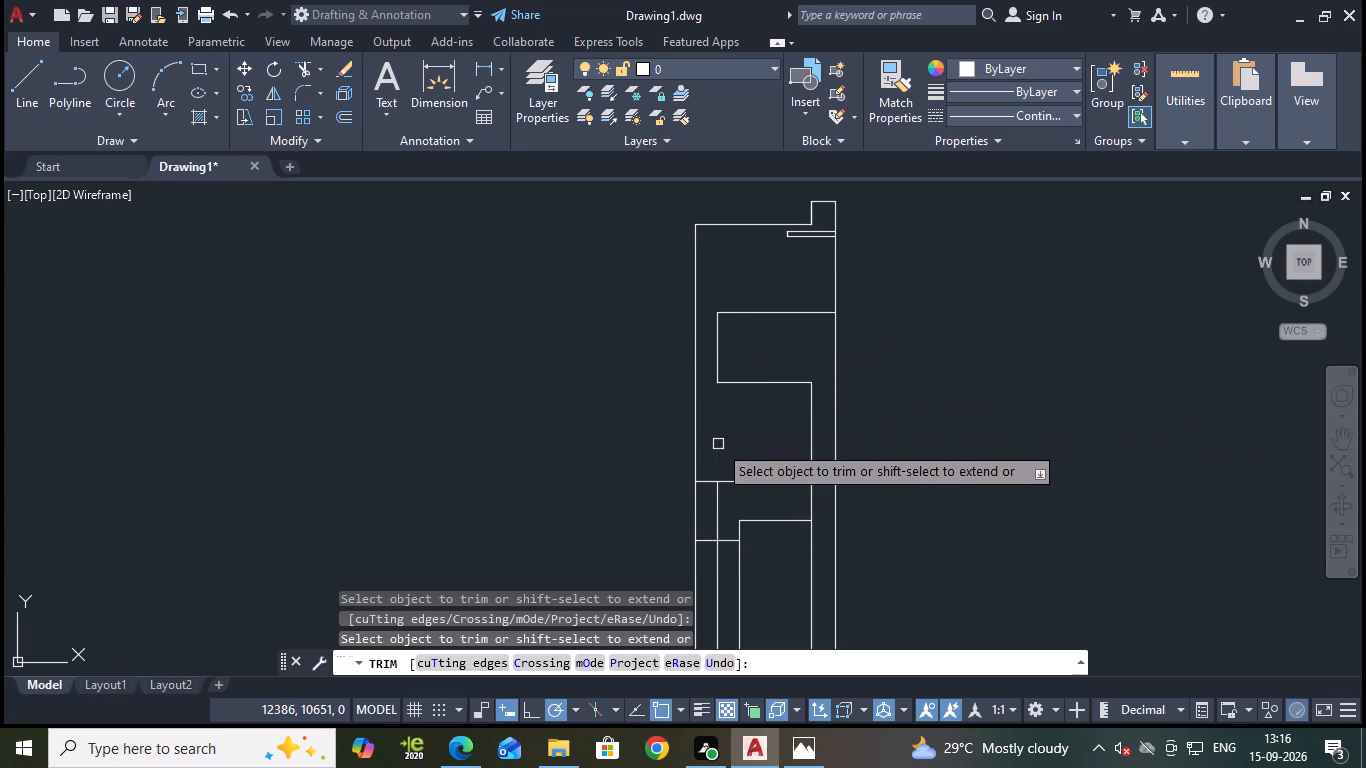
Trim the offset line above, inside and below the stepped pocket under the recess, and remove the full horizontal line just above that pocket.
middle_drag(905, 523, 933, 416)
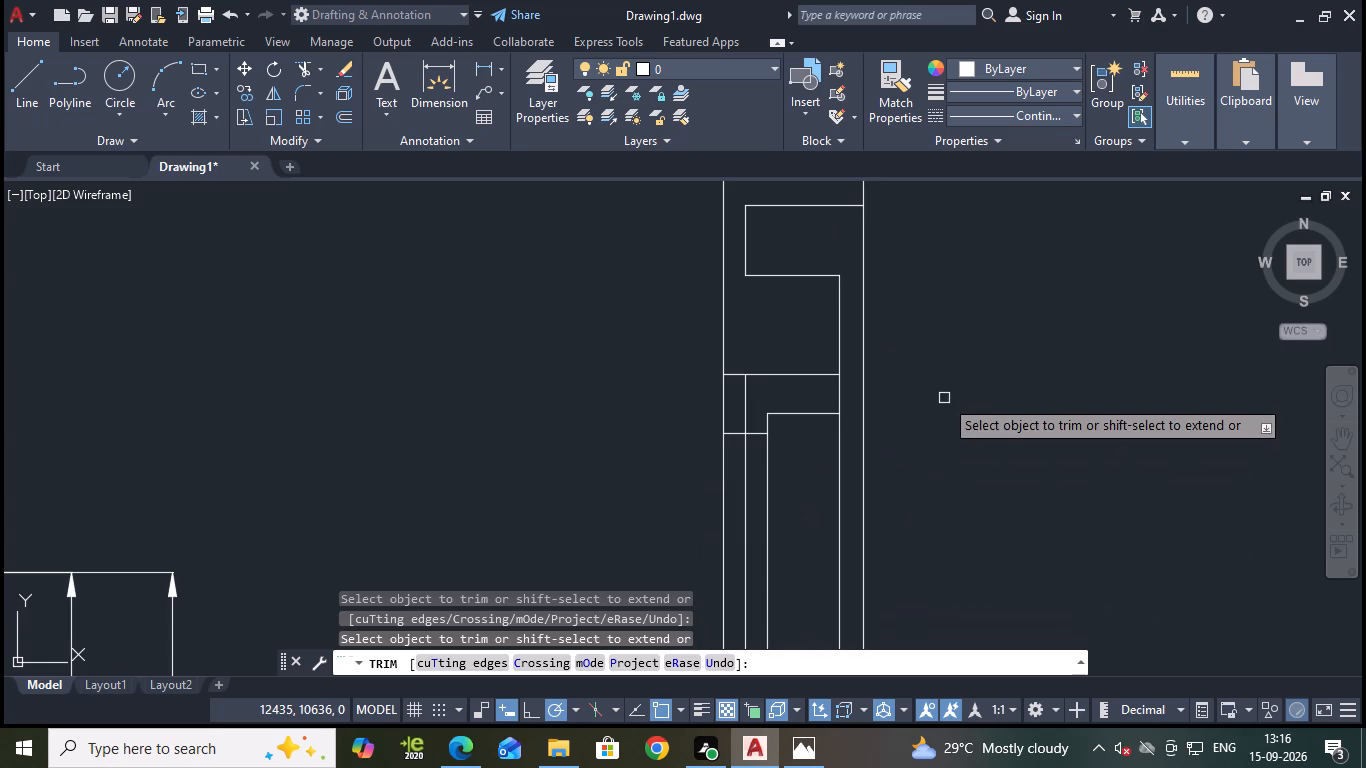
click(746, 403)
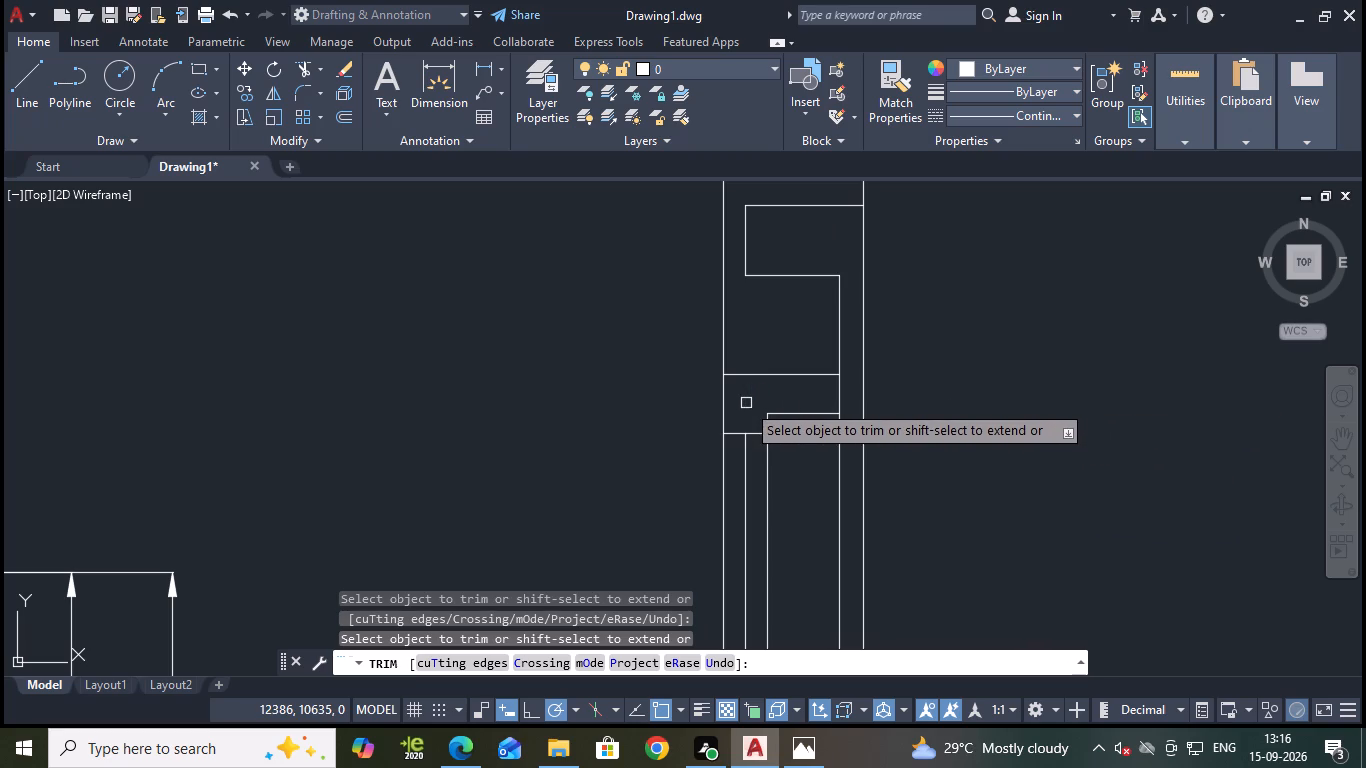
click(769, 376)
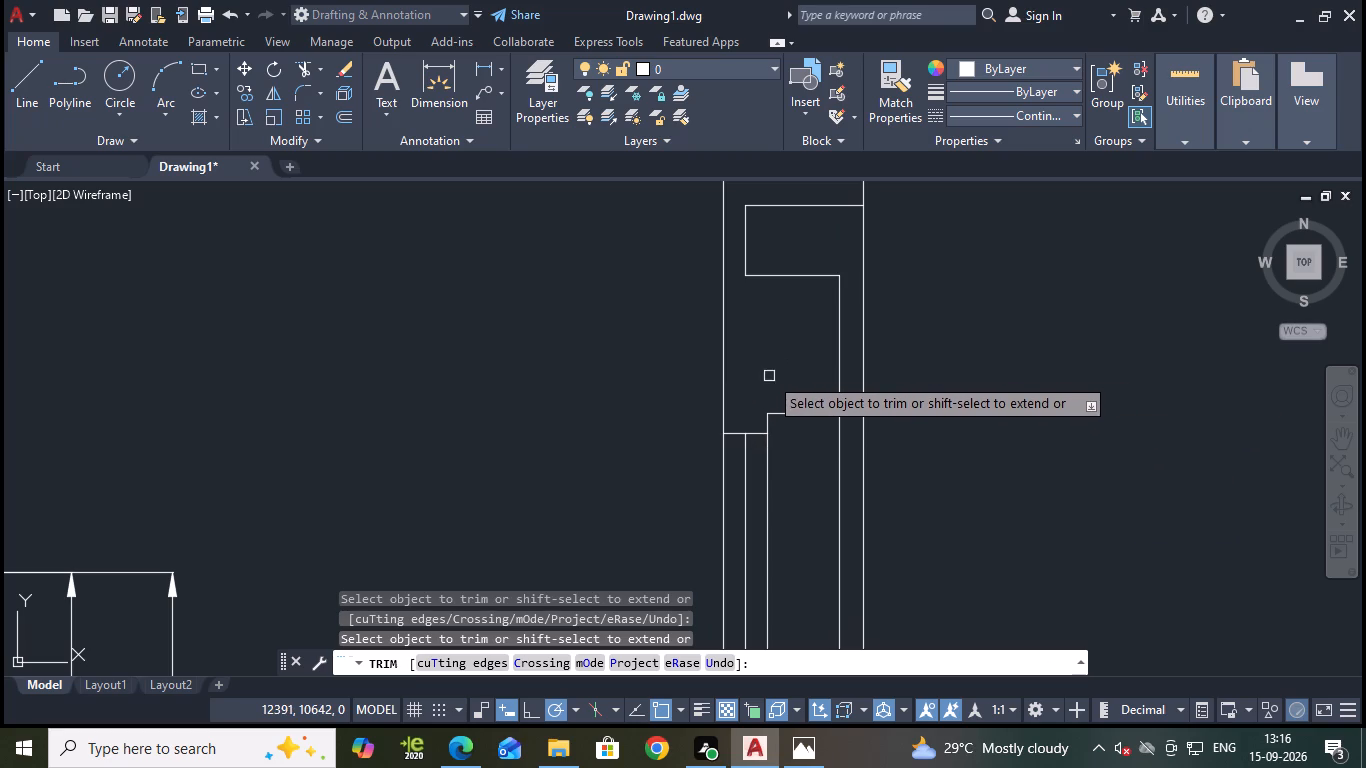
scroll(934, 417, down, 2)
middle_drag(954, 450, 953, 387)
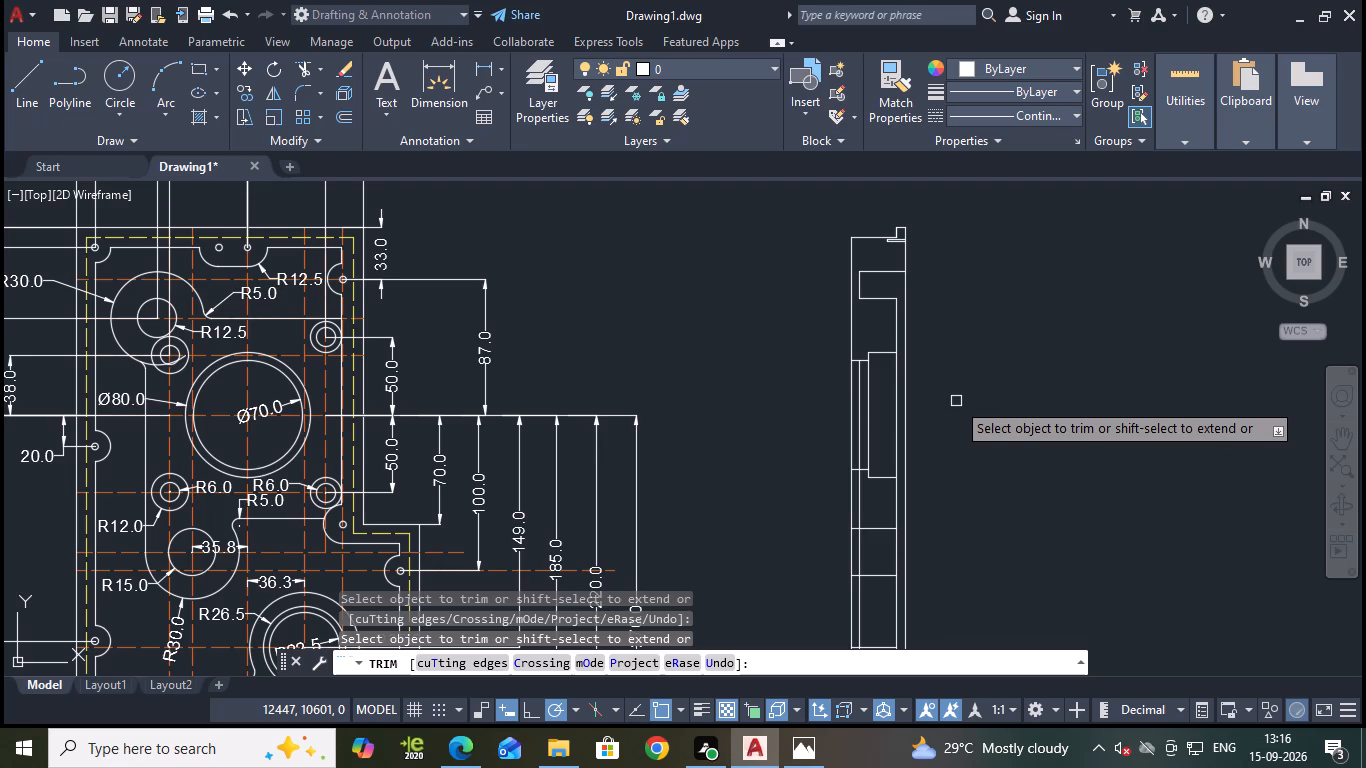
scroll(963, 378, up, 1)
click(793, 436)
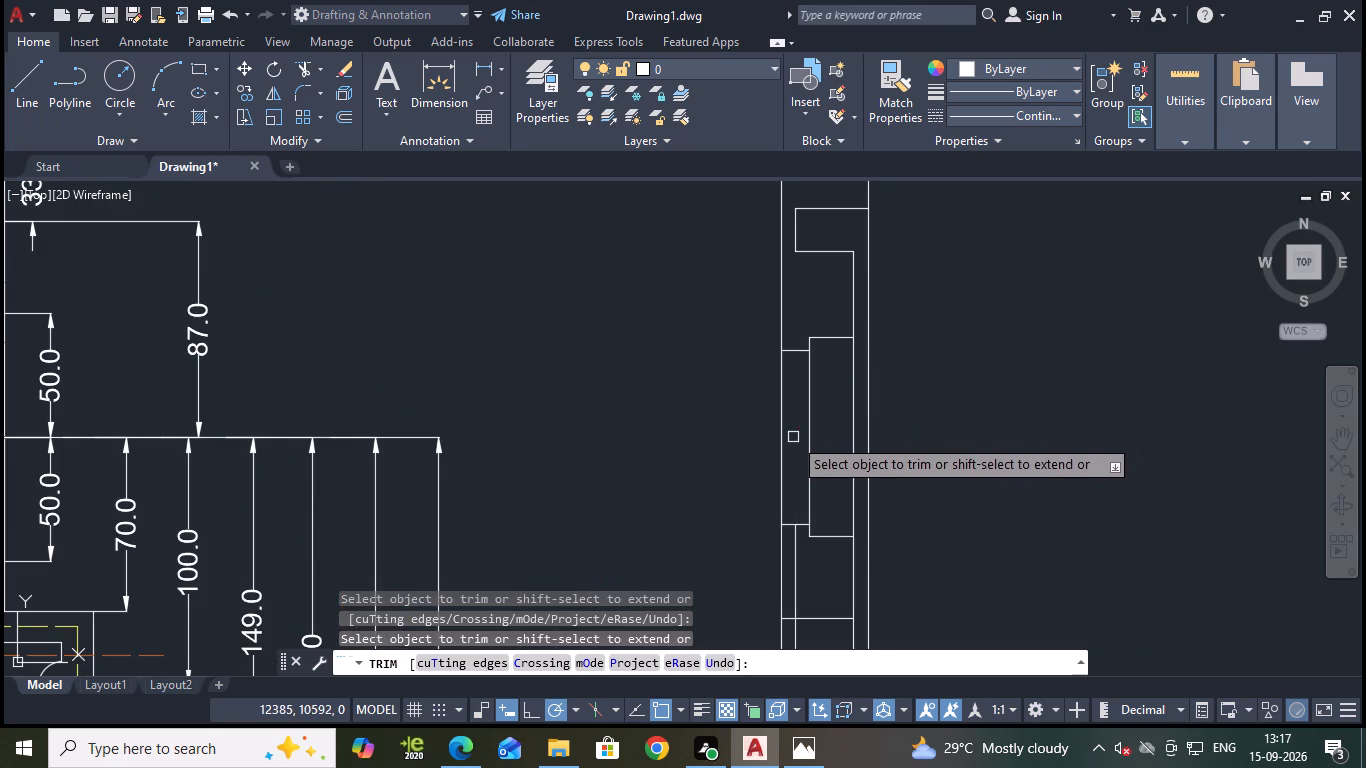
scroll(881, 456, down, 1)
middle_drag(965, 526, 924, 395)
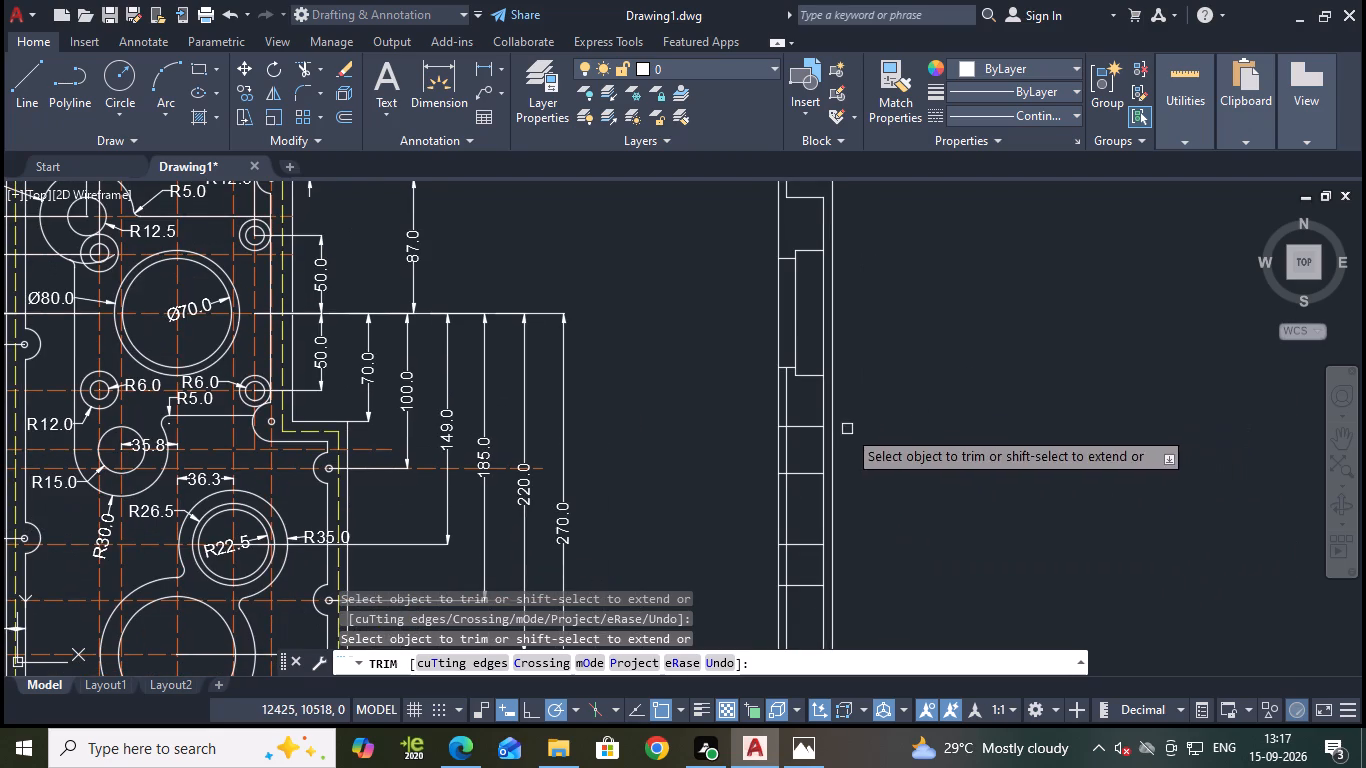
scroll(797, 403, up, 1)
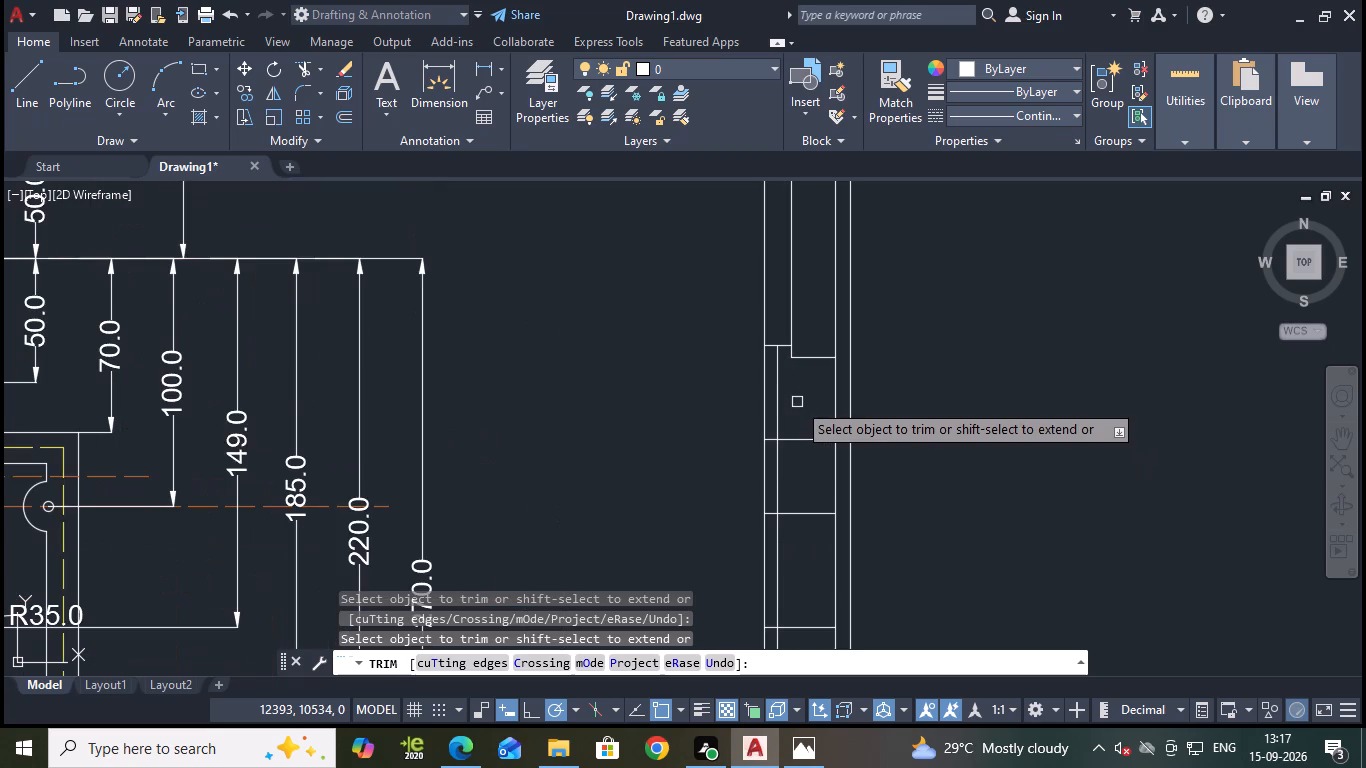
scroll(866, 429, down, 1)
middle_drag(905, 446, 904, 444)
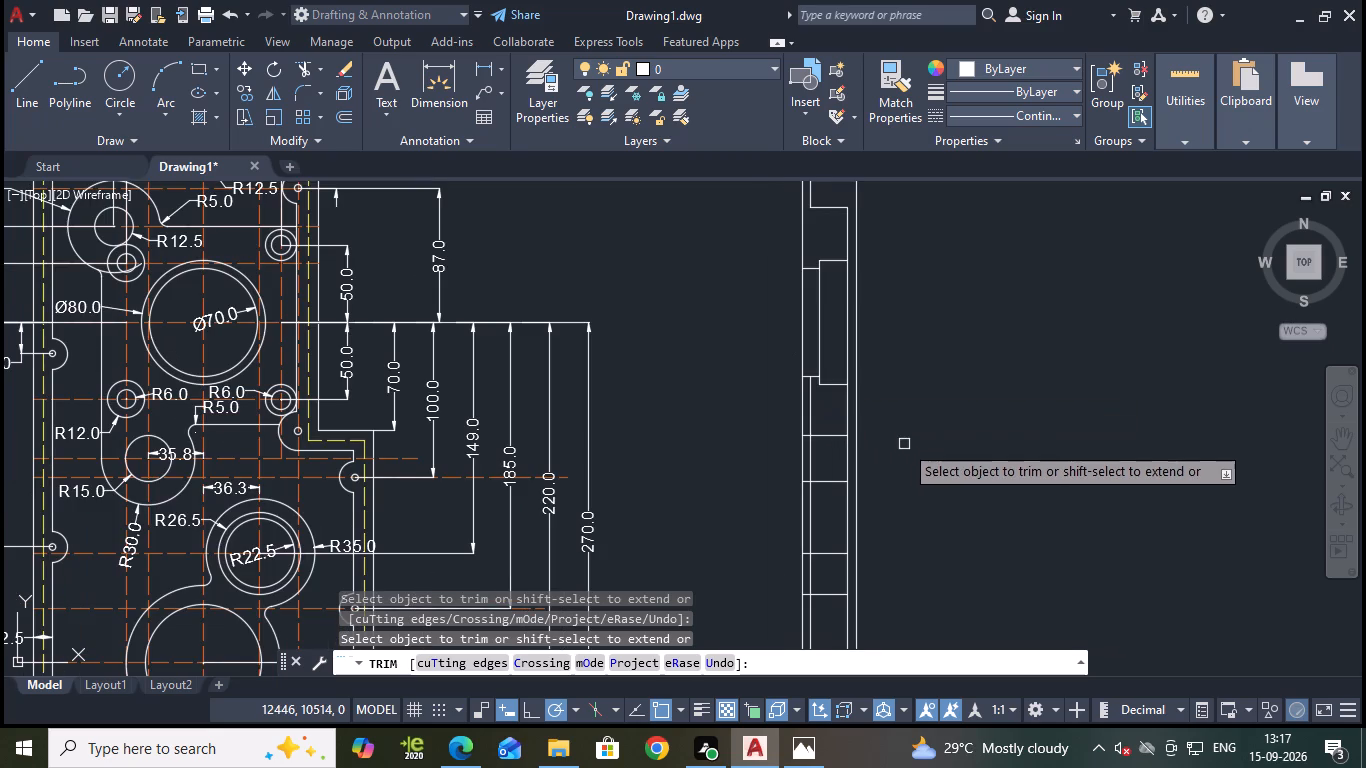
middle_drag(904, 444, 903, 423)
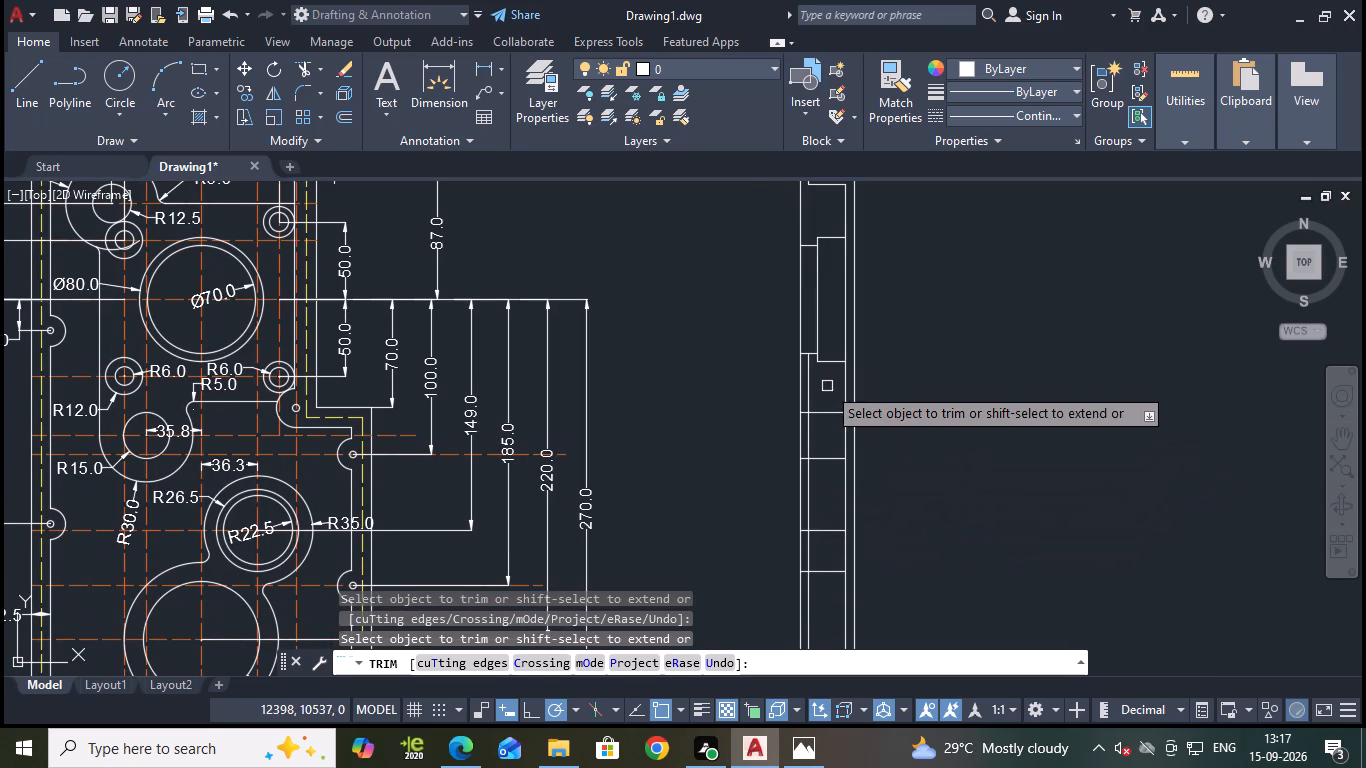
click(806, 378)
Trim the short stubs of the four horizontal lines below the stepped pocket, between the outer edge and the offset line.
scroll(812, 424, up, 2)
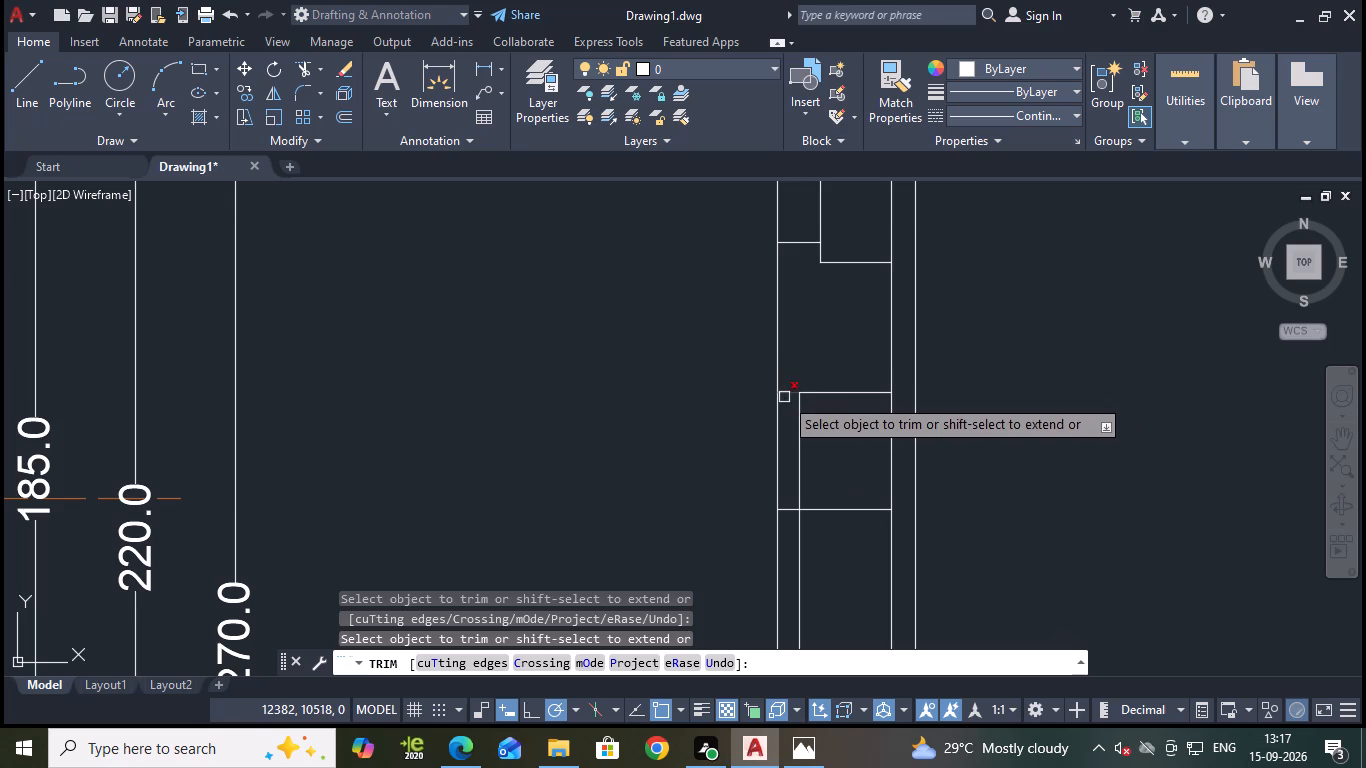
click(784, 397)
scroll(860, 505, down, 1)
middle_drag(851, 514, 875, 408)
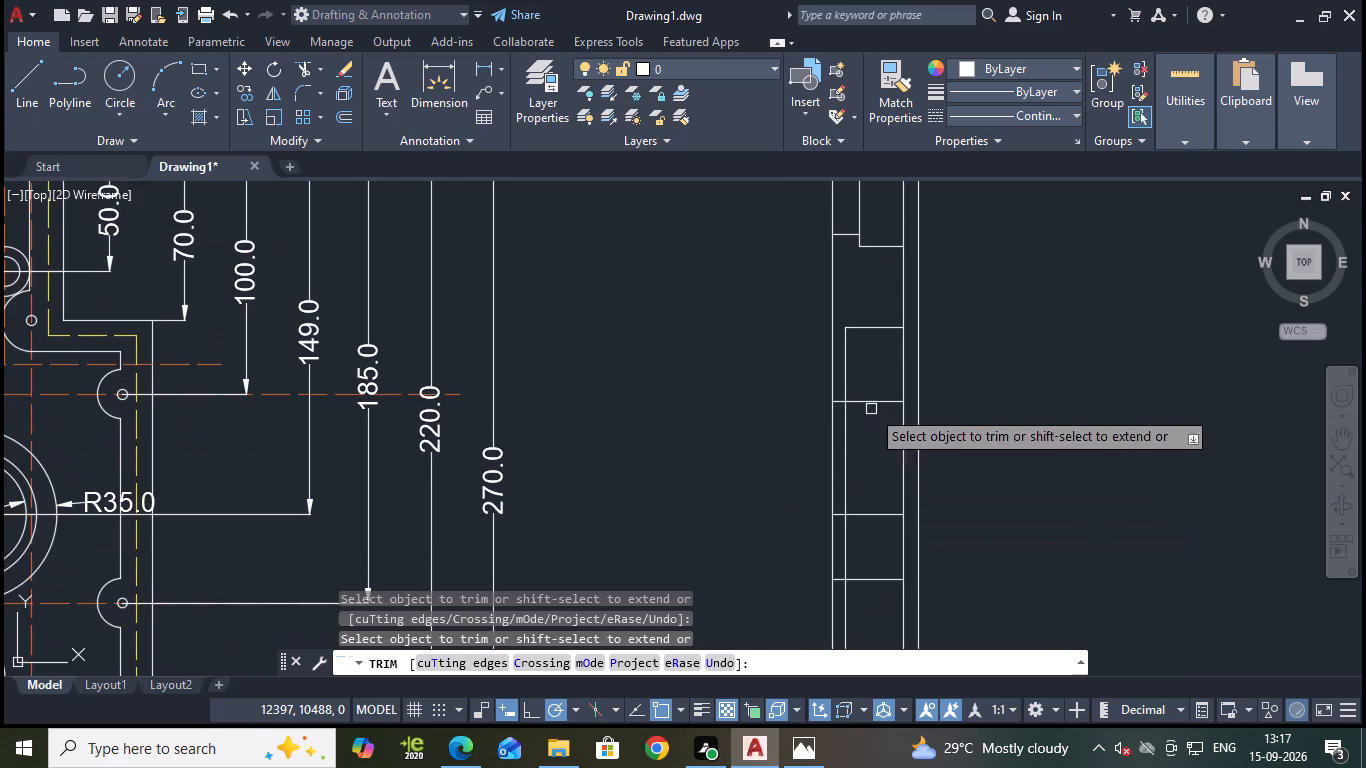
scroll(840, 404, up, 3)
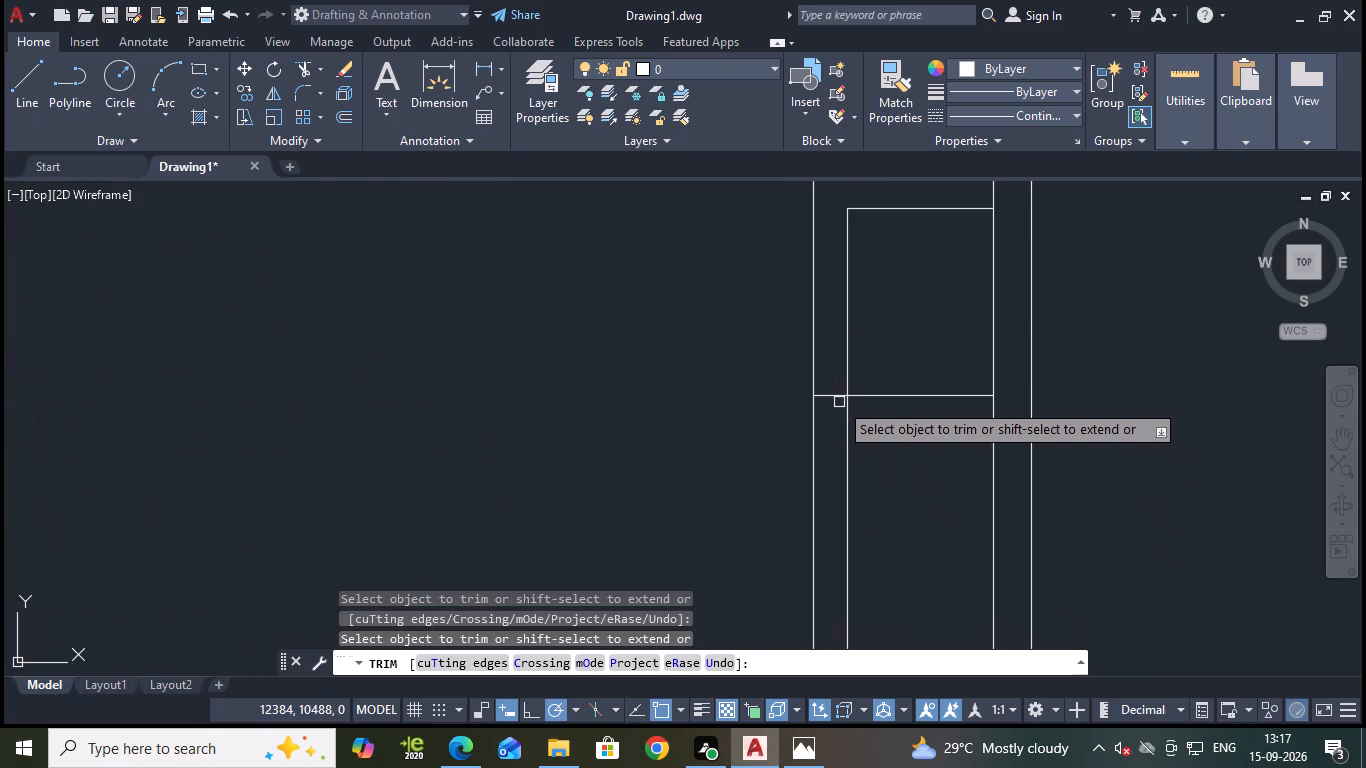
click(827, 394)
scroll(873, 439, down, 2)
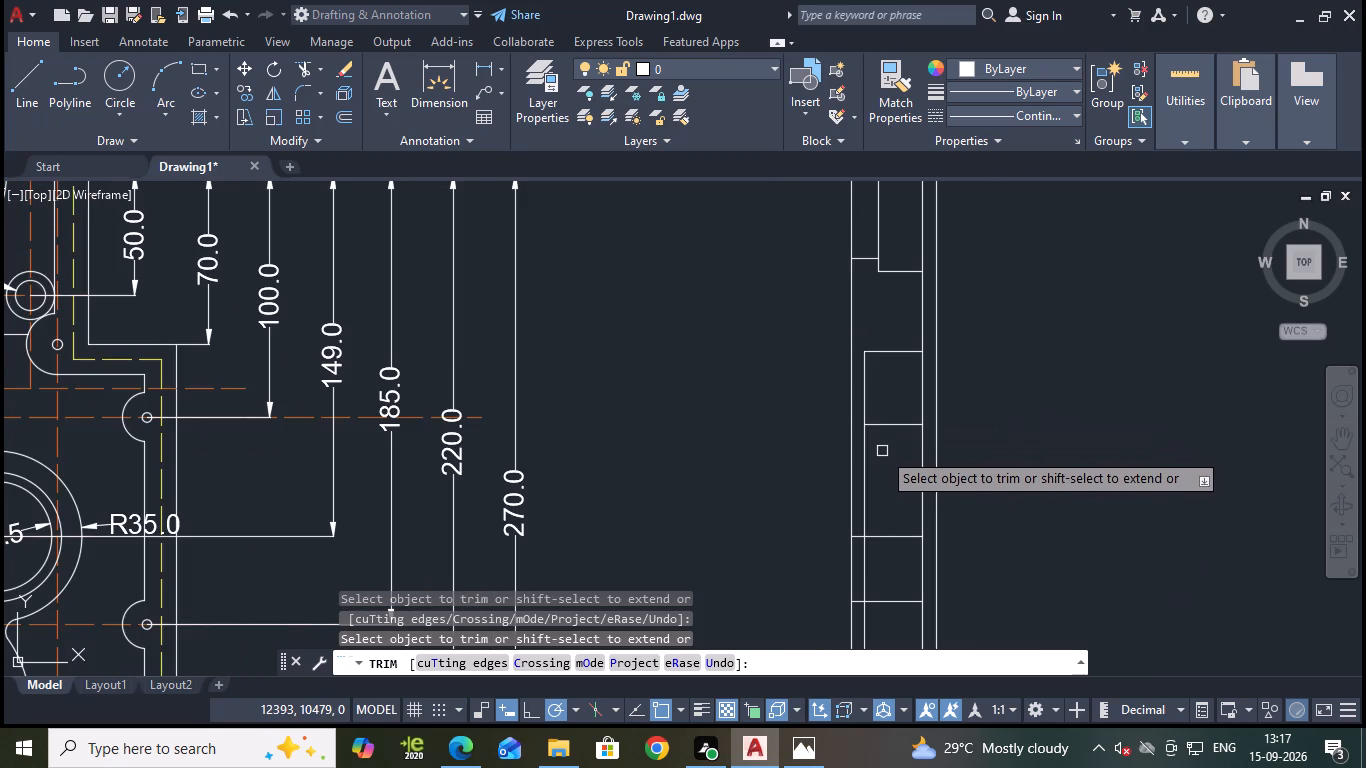
middle_drag(887, 457, 890, 386)
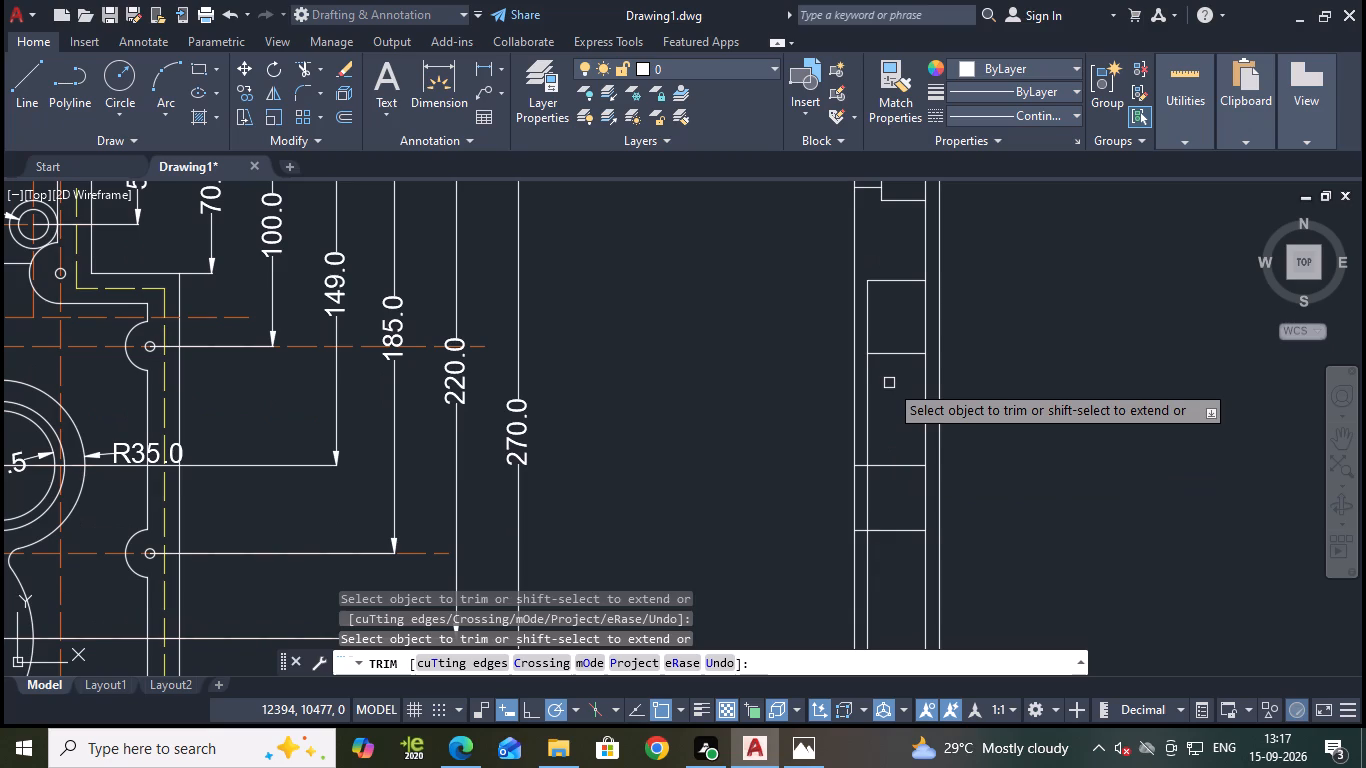
scroll(931, 526, down, 1)
middle_drag(1030, 527, 1017, 451)
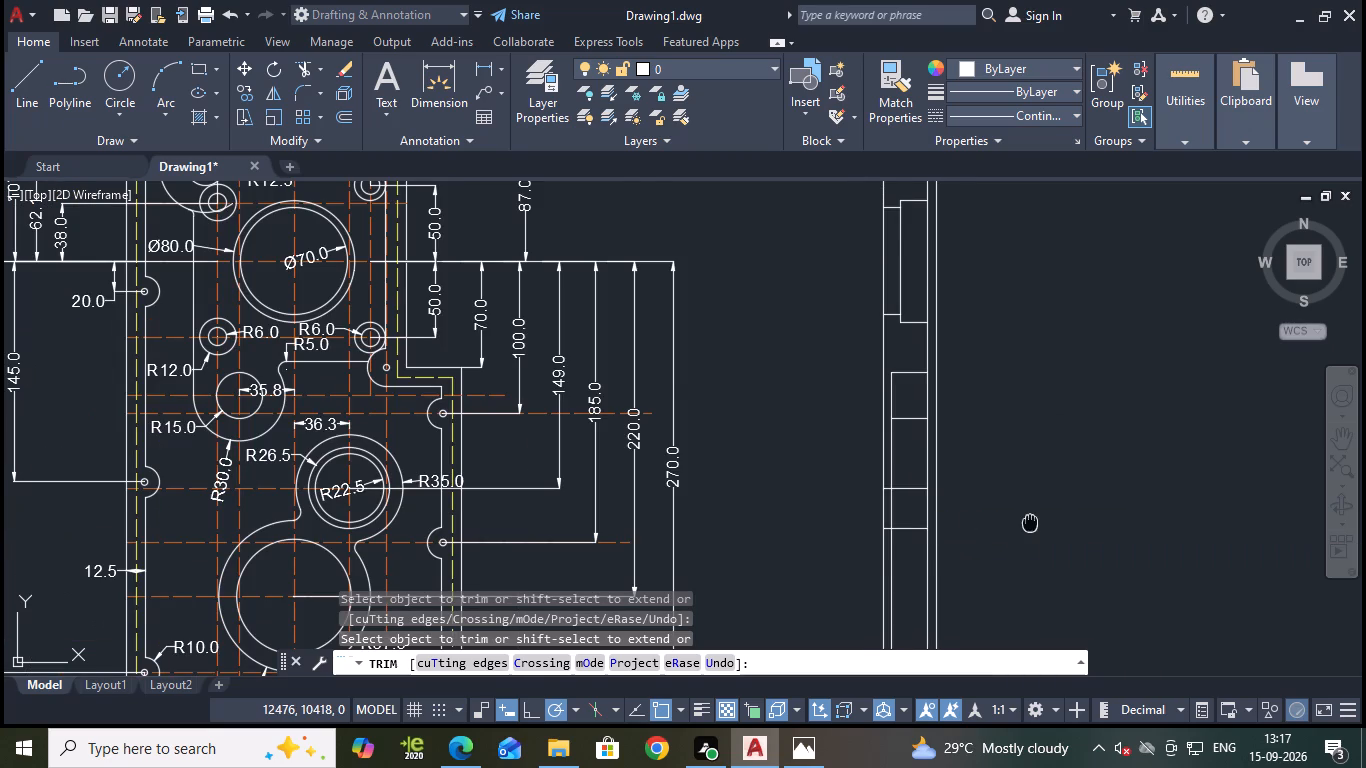
scroll(903, 438, up, 2)
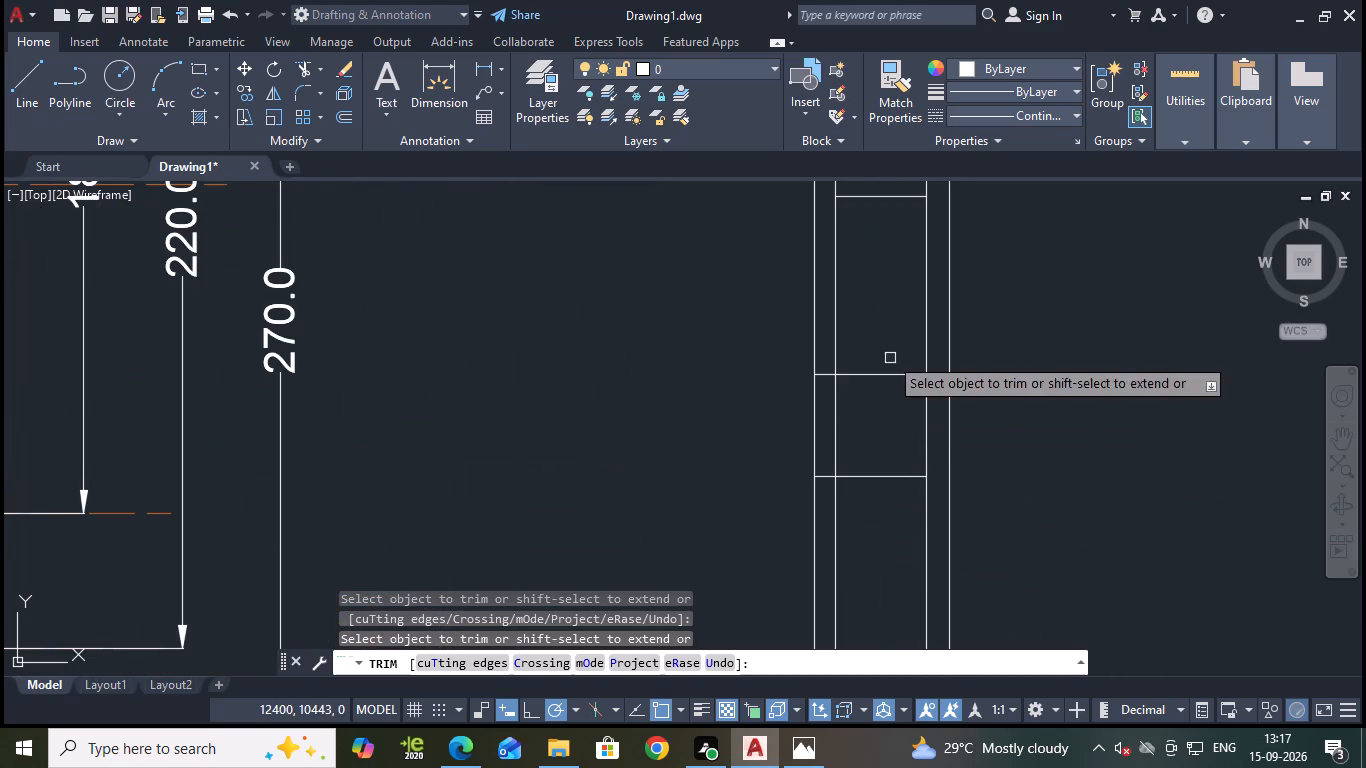
click(822, 377)
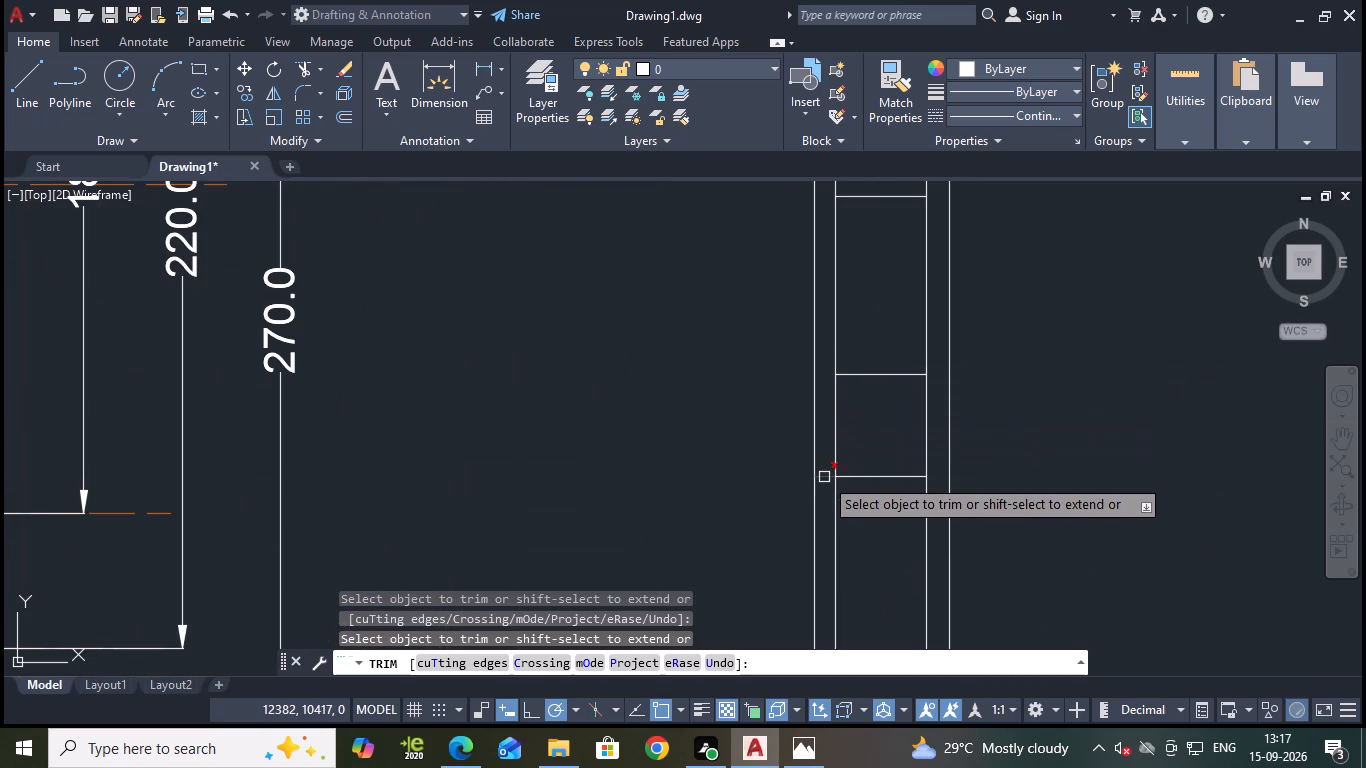
click(824, 477)
Trim the remaining offset line segments from the third of those four horizontal lines down to the side view's bottom, and finish trimming.
scroll(857, 490, down, 1)
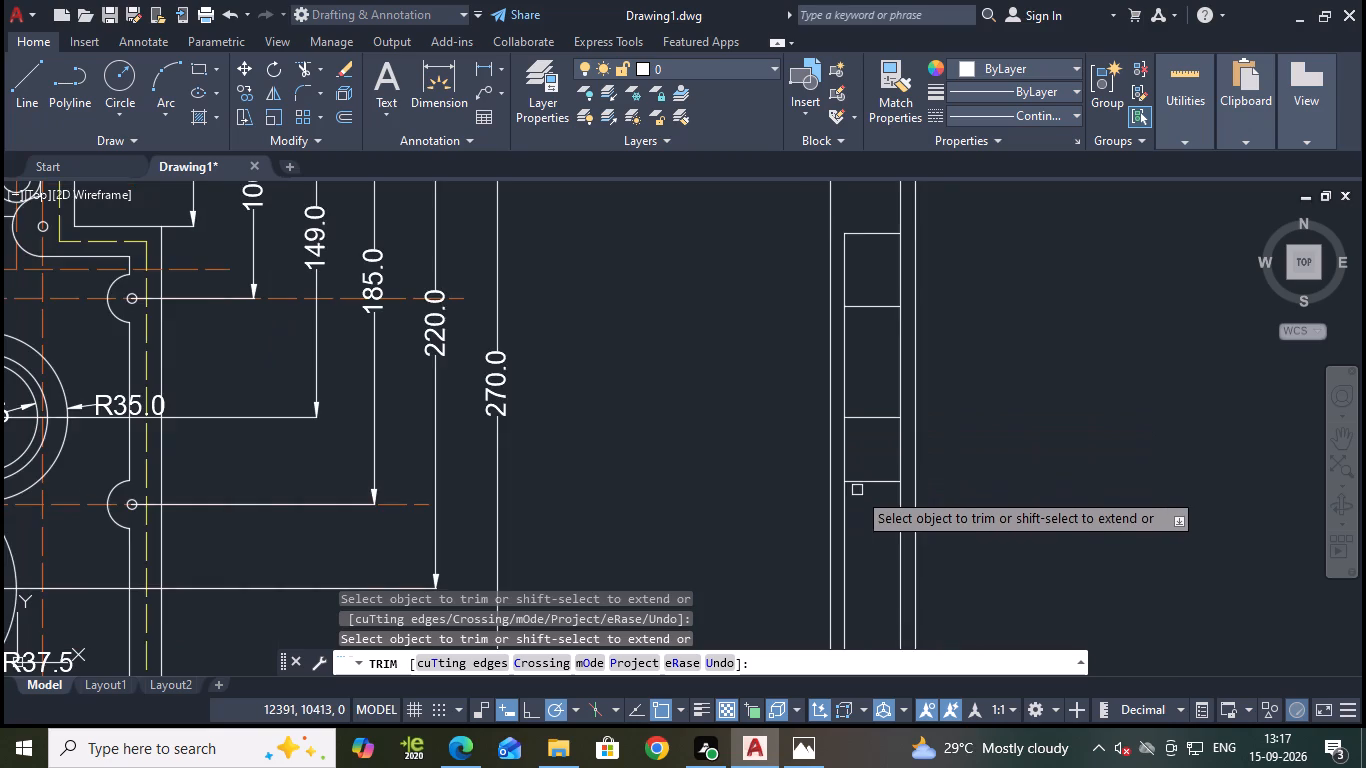
scroll(991, 482, down, 2)
middle_drag(993, 494, 965, 414)
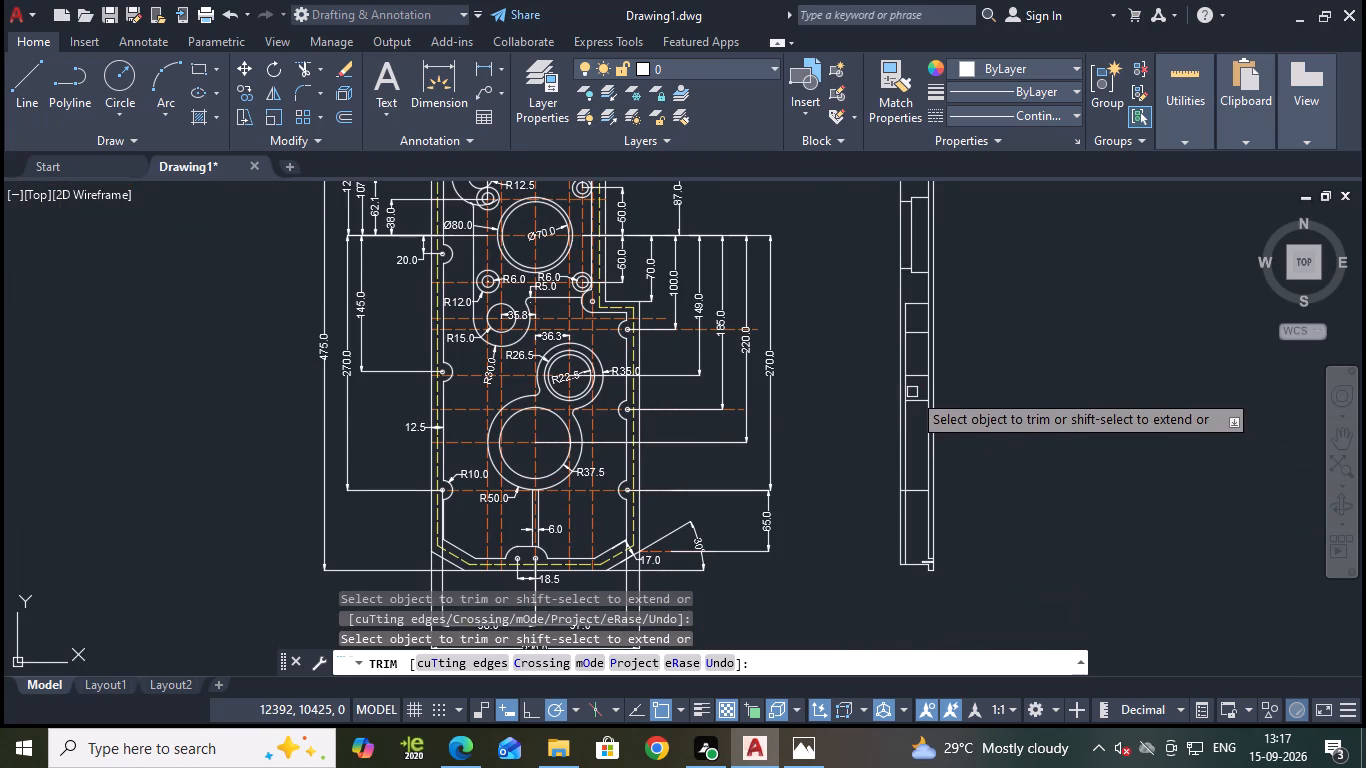
scroll(912, 391, up, 1)
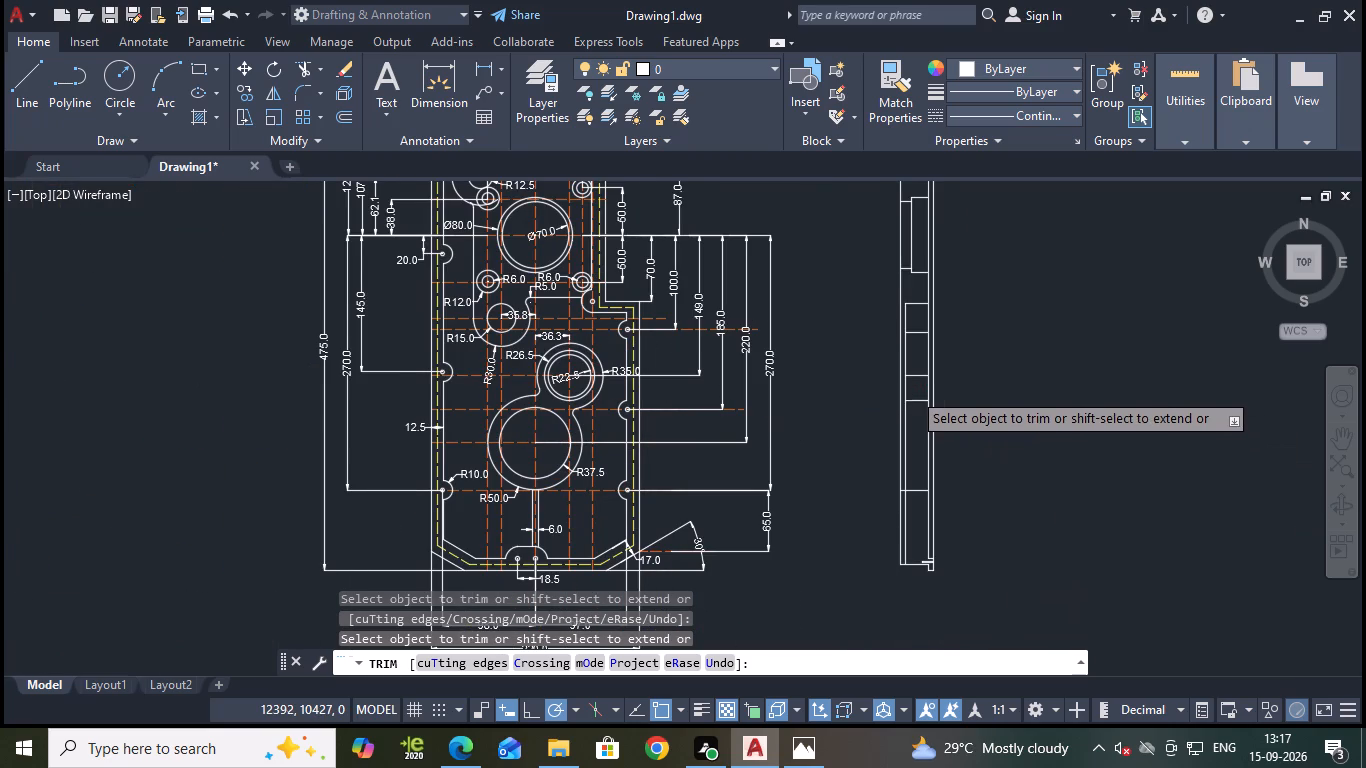
click(902, 389)
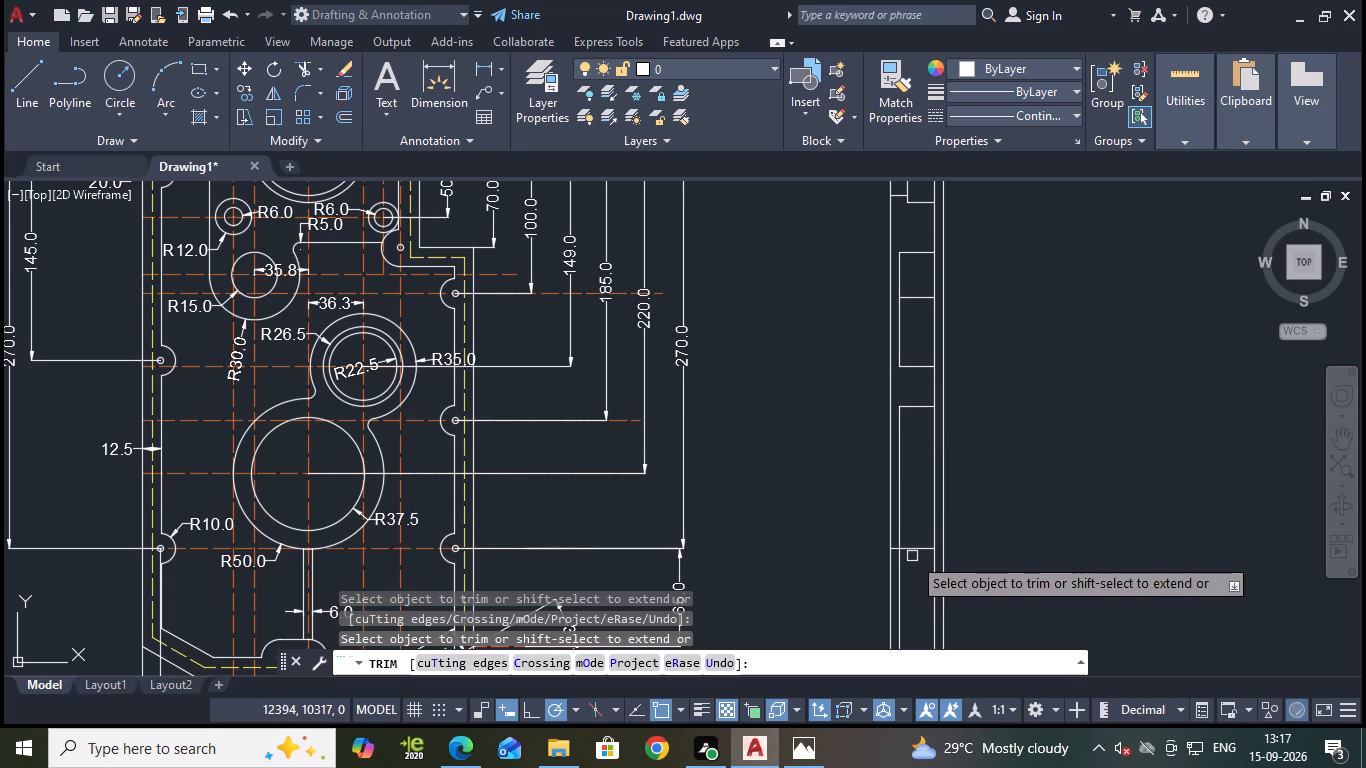
click(901, 452)
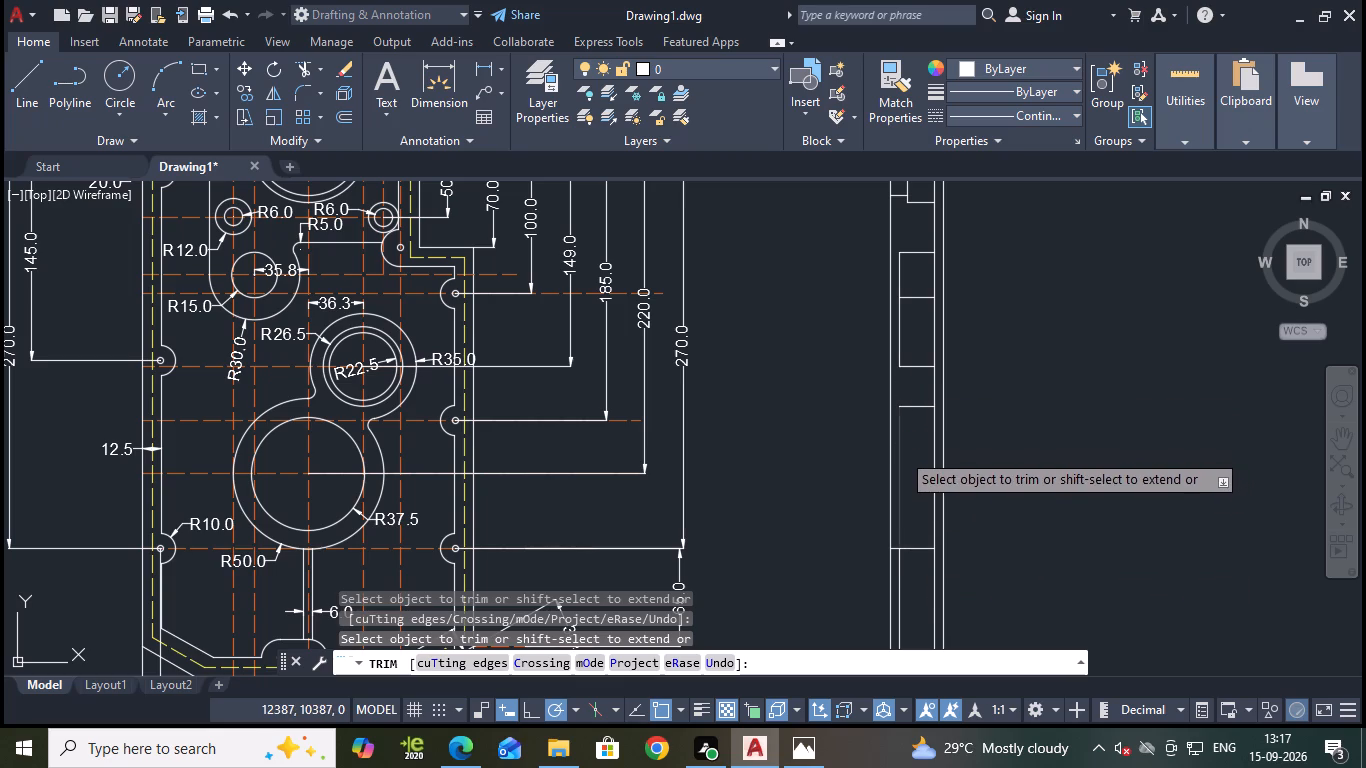
scroll(895, 558, up, 2)
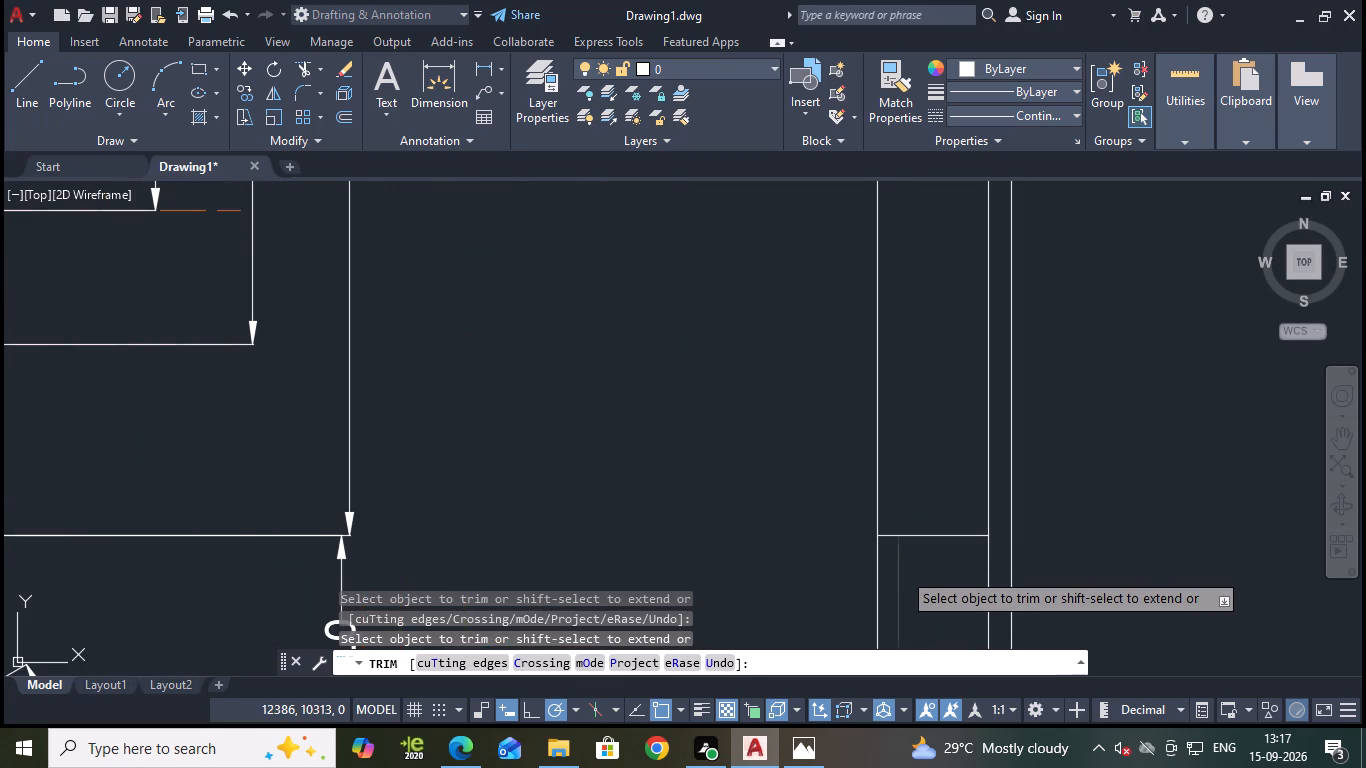
click(902, 571)
scroll(938, 524, down, 2)
key(Escape)
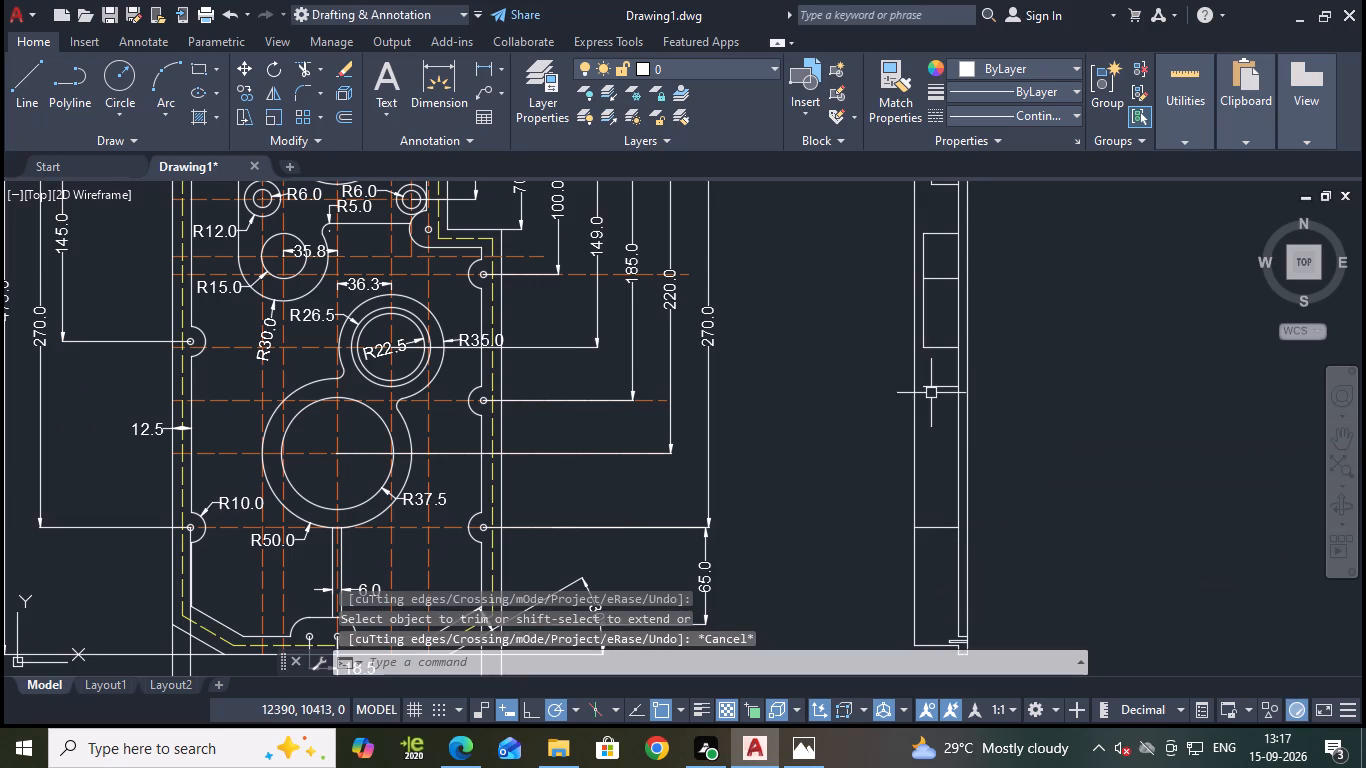
Stretch the free end of the fourth, lowest of those shortened horizontal lines horizontally to the side view's outer left edge.
click(933, 385)
scroll(933, 390, up, 3)
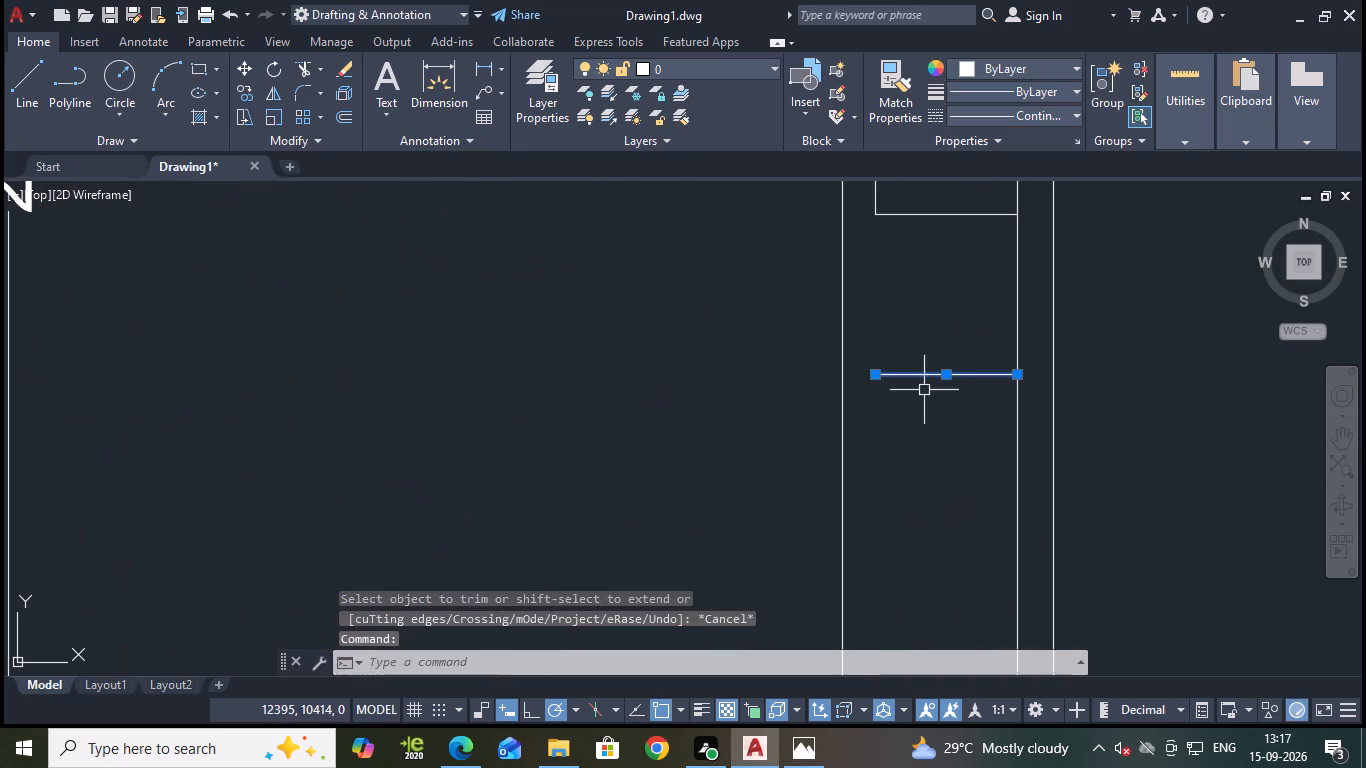
click(871, 373)
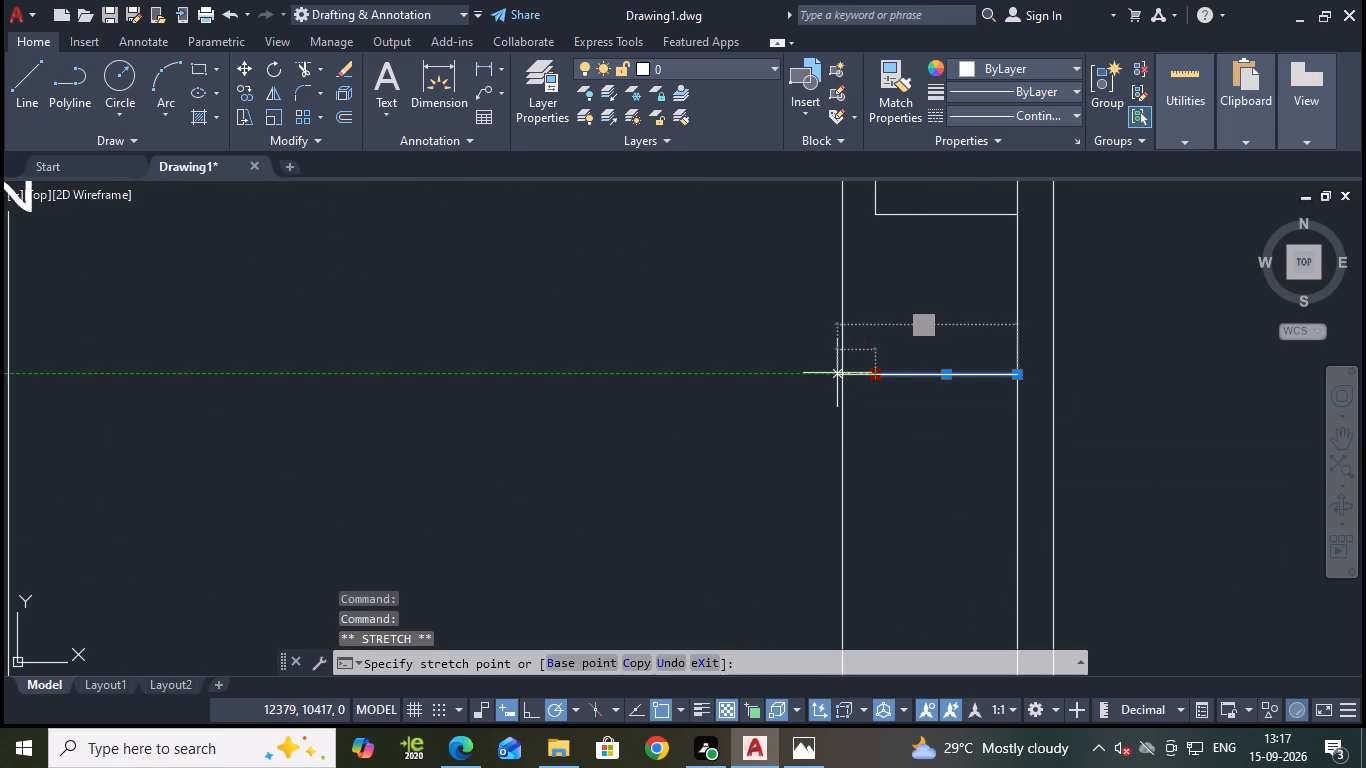
click(840, 373)
key(Escape)
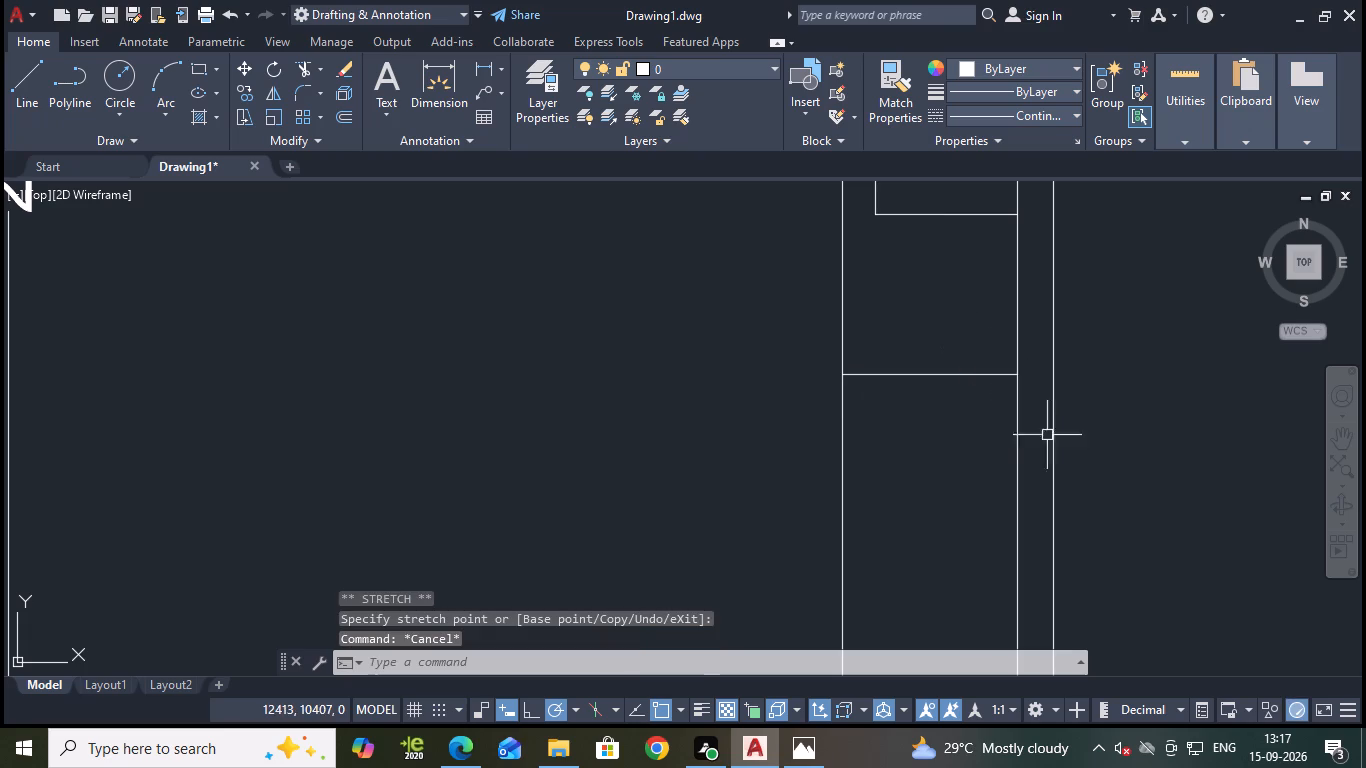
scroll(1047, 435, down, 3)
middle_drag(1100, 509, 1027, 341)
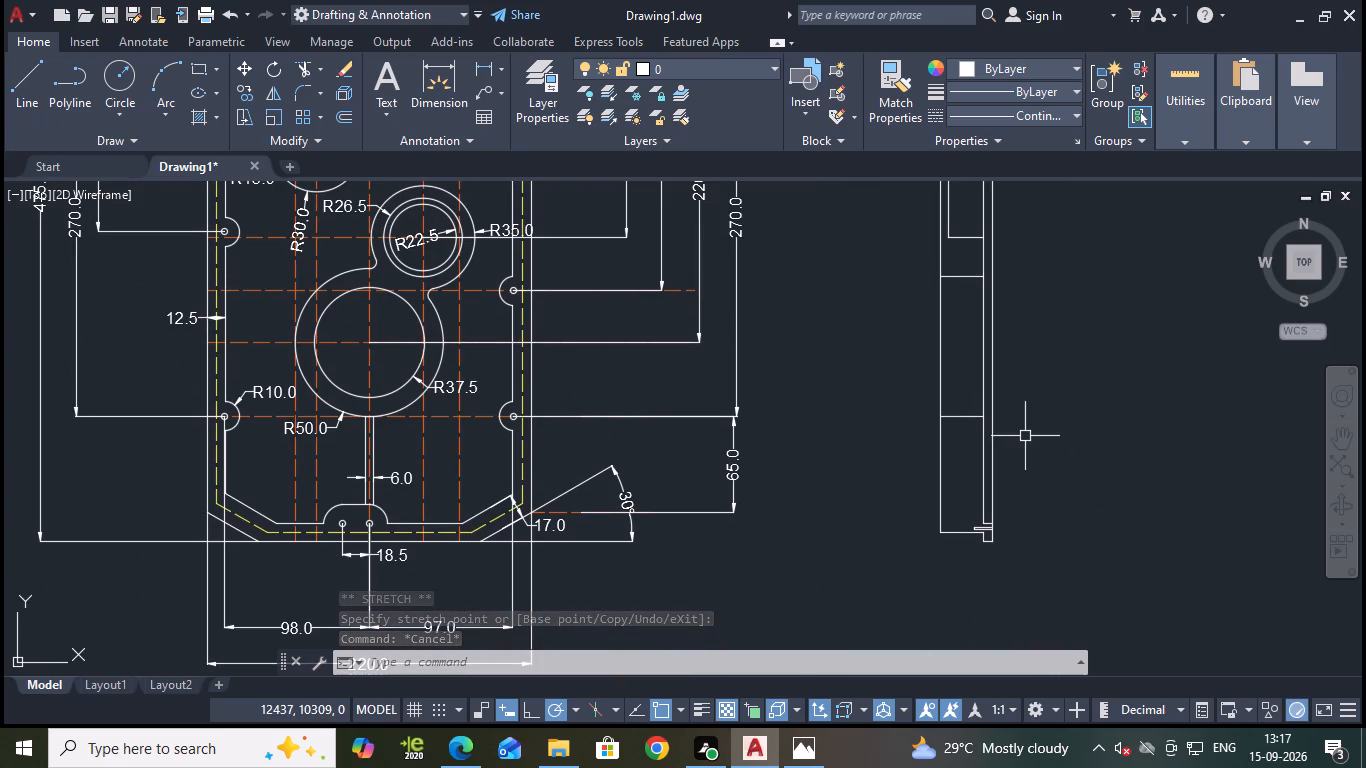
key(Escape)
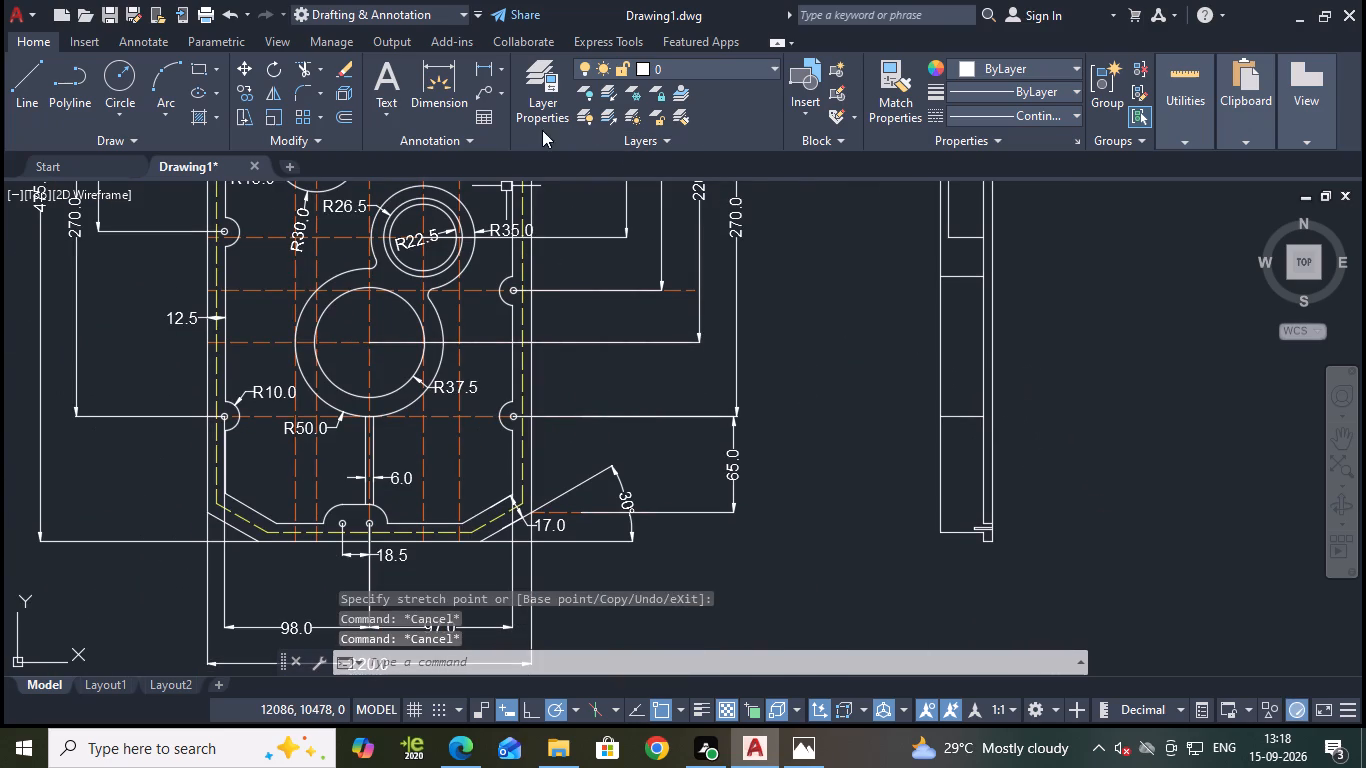
Save the drawing.
key(ctrl+s)
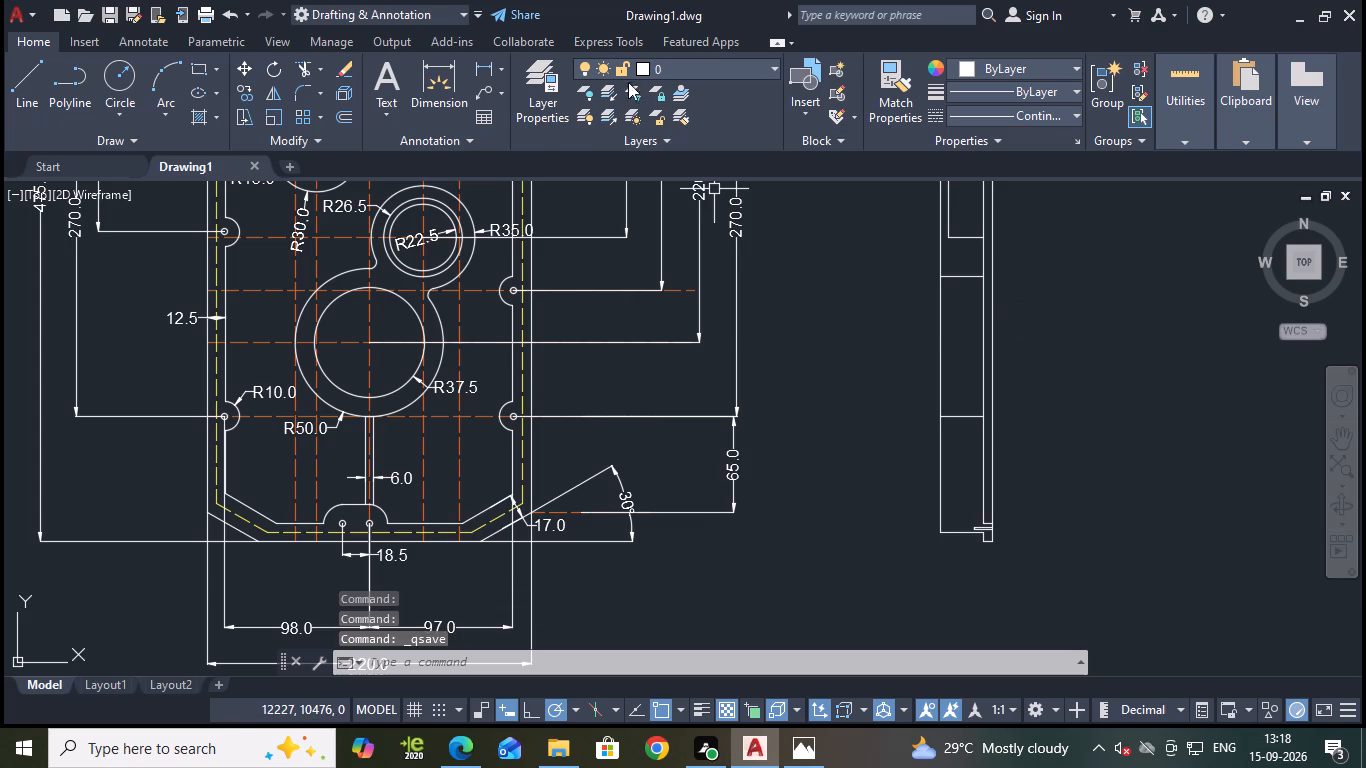
Hatch the side view's solid section areas along its full height with the preset red pattern at scale 8, and save the drawing.
click(199, 111)
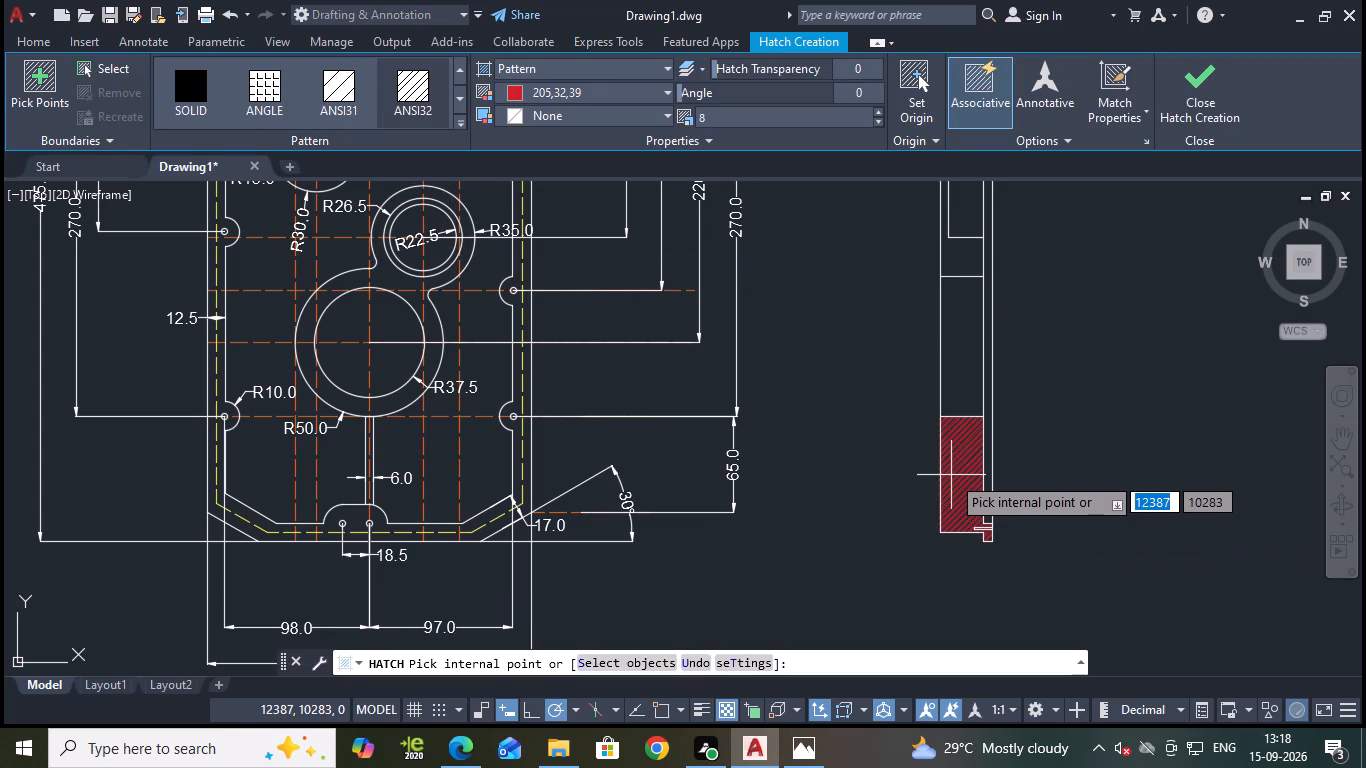
click(951, 475)
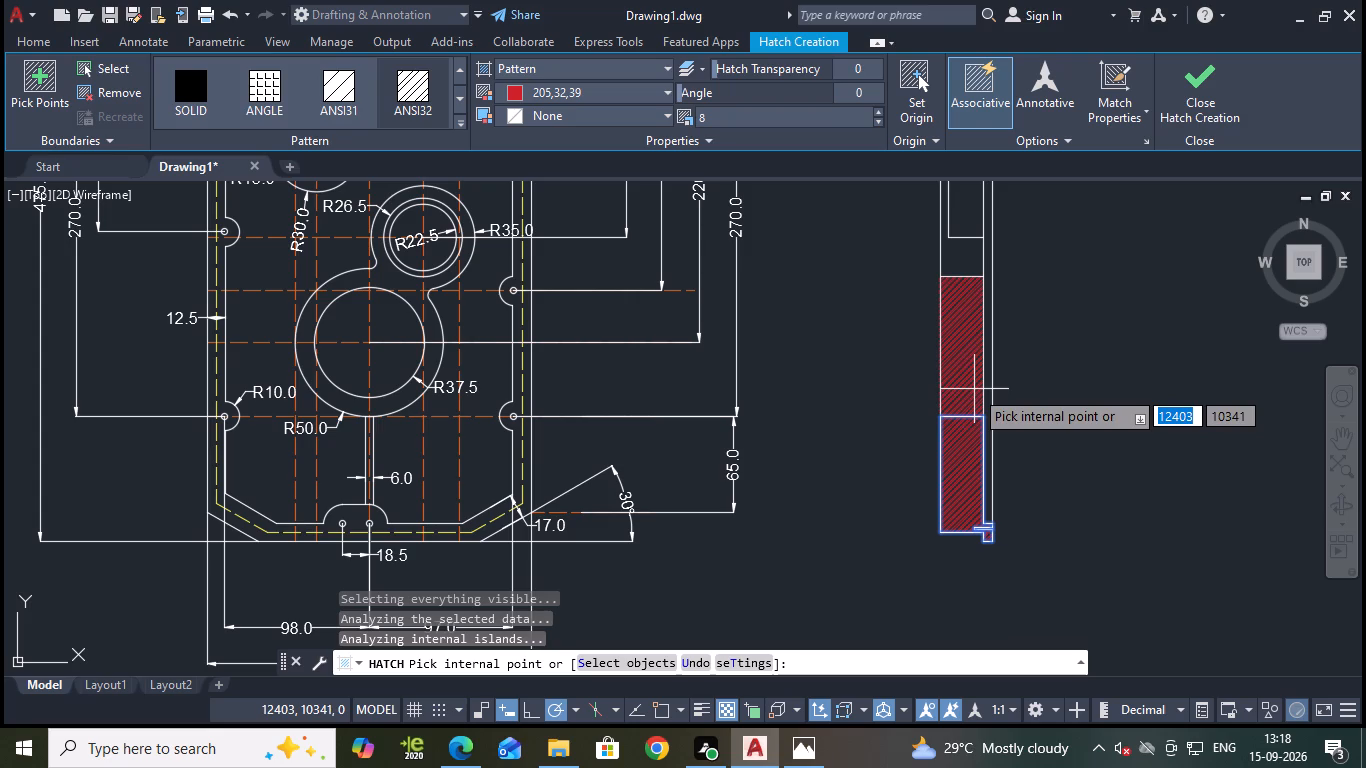
click(960, 260)
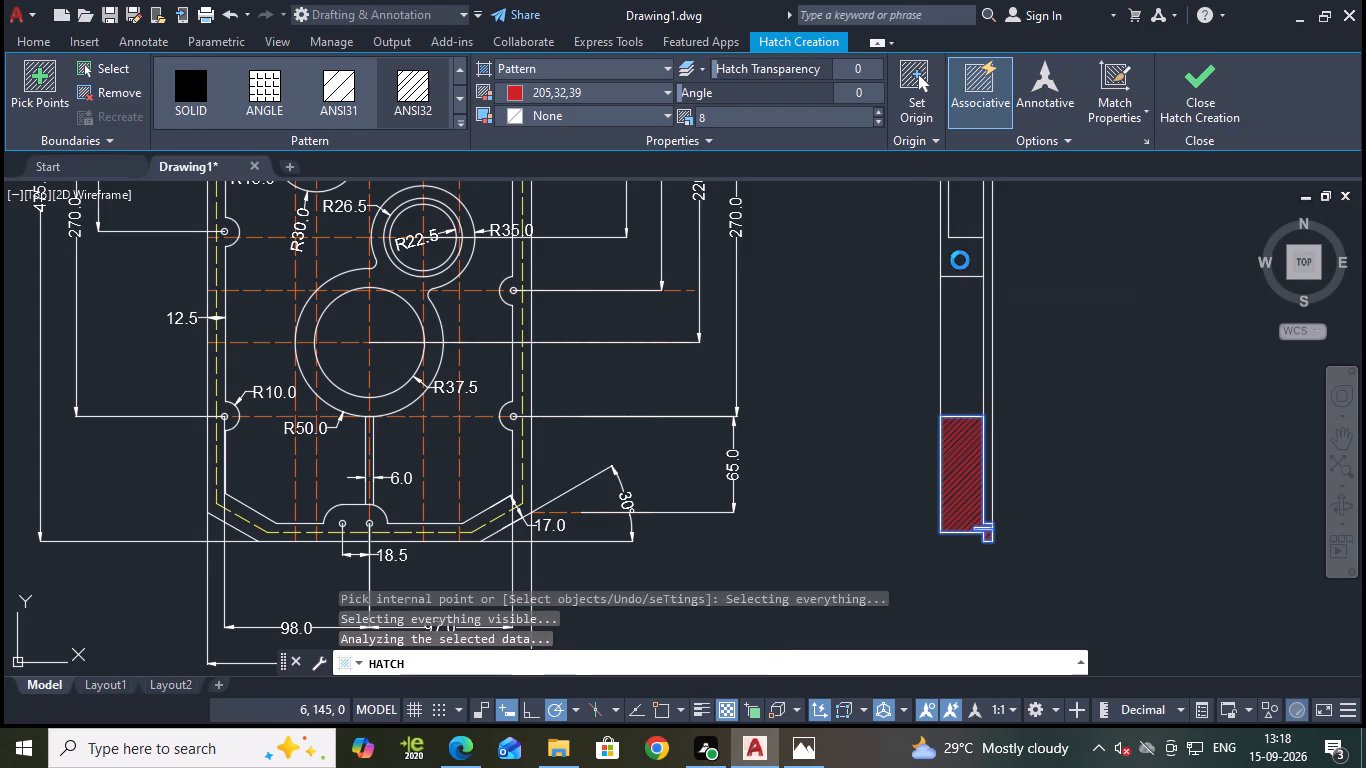
middle_drag(1058, 278, 979, 544)
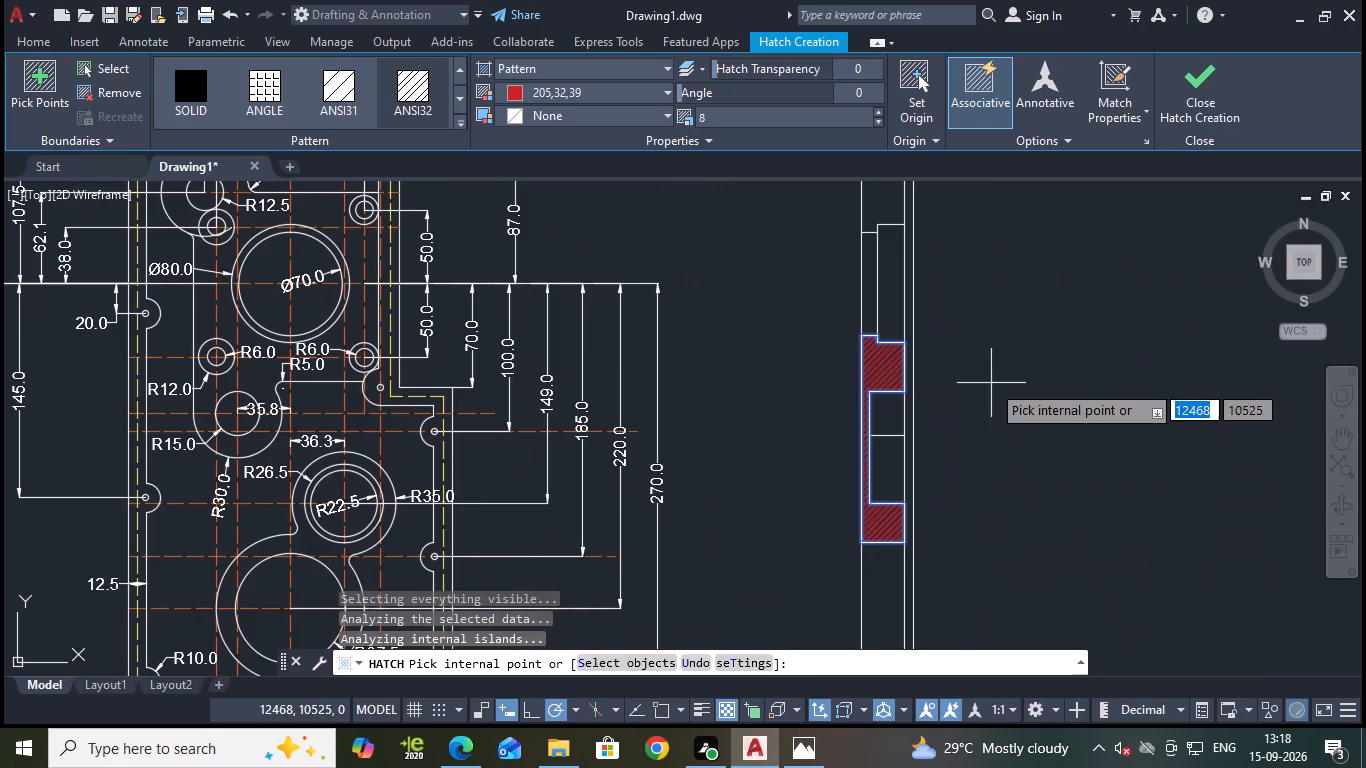
middle_drag(998, 325, 1016, 418)
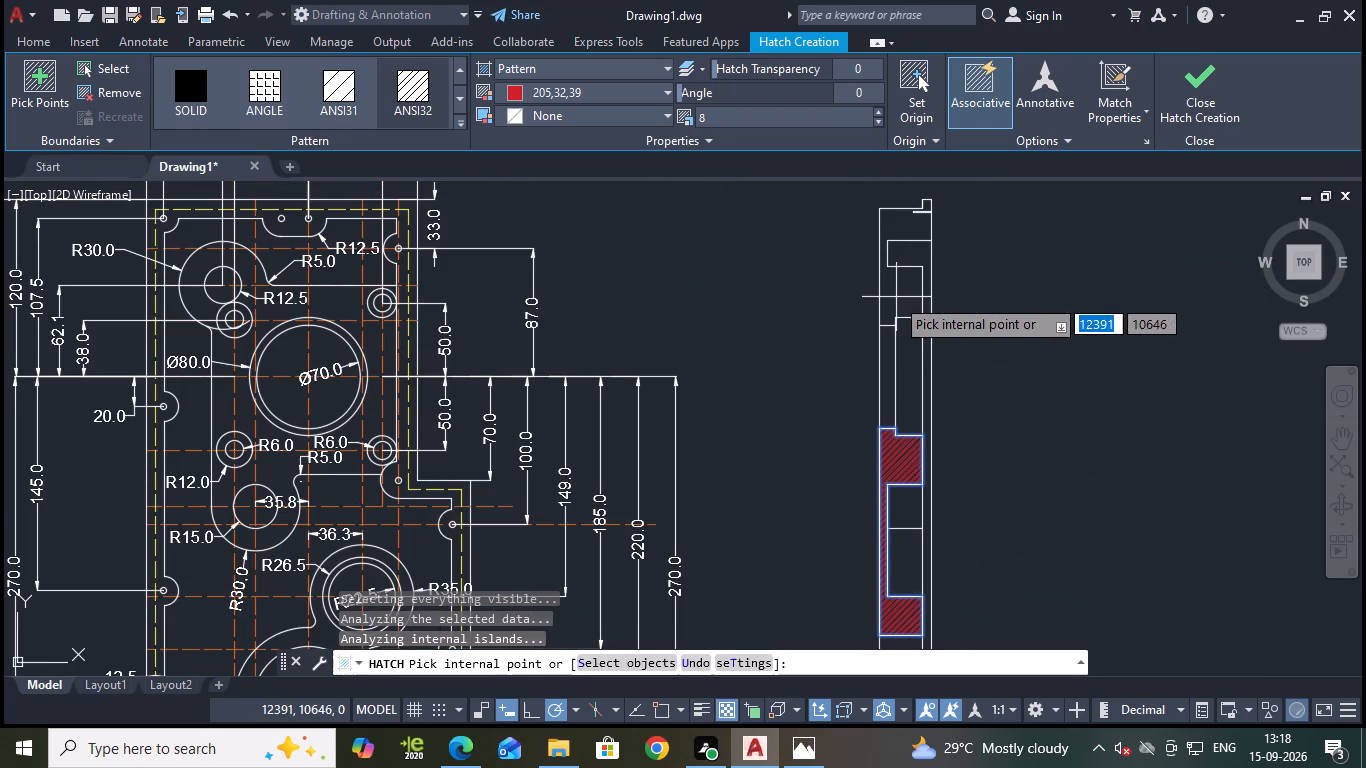
click(894, 296)
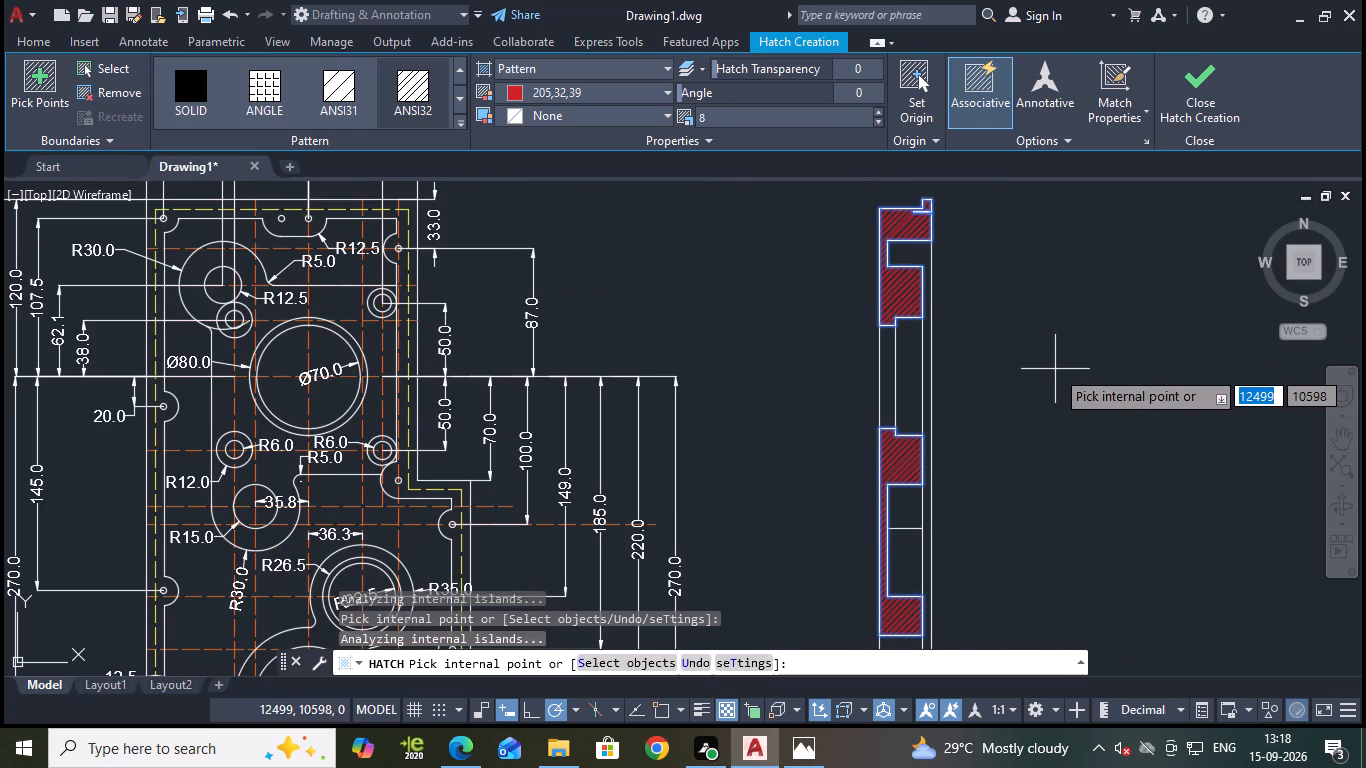
key(Escape)
scroll(1055, 373, down, 1)
middle_drag(1063, 409, 991, 335)
key(ctrl+s)
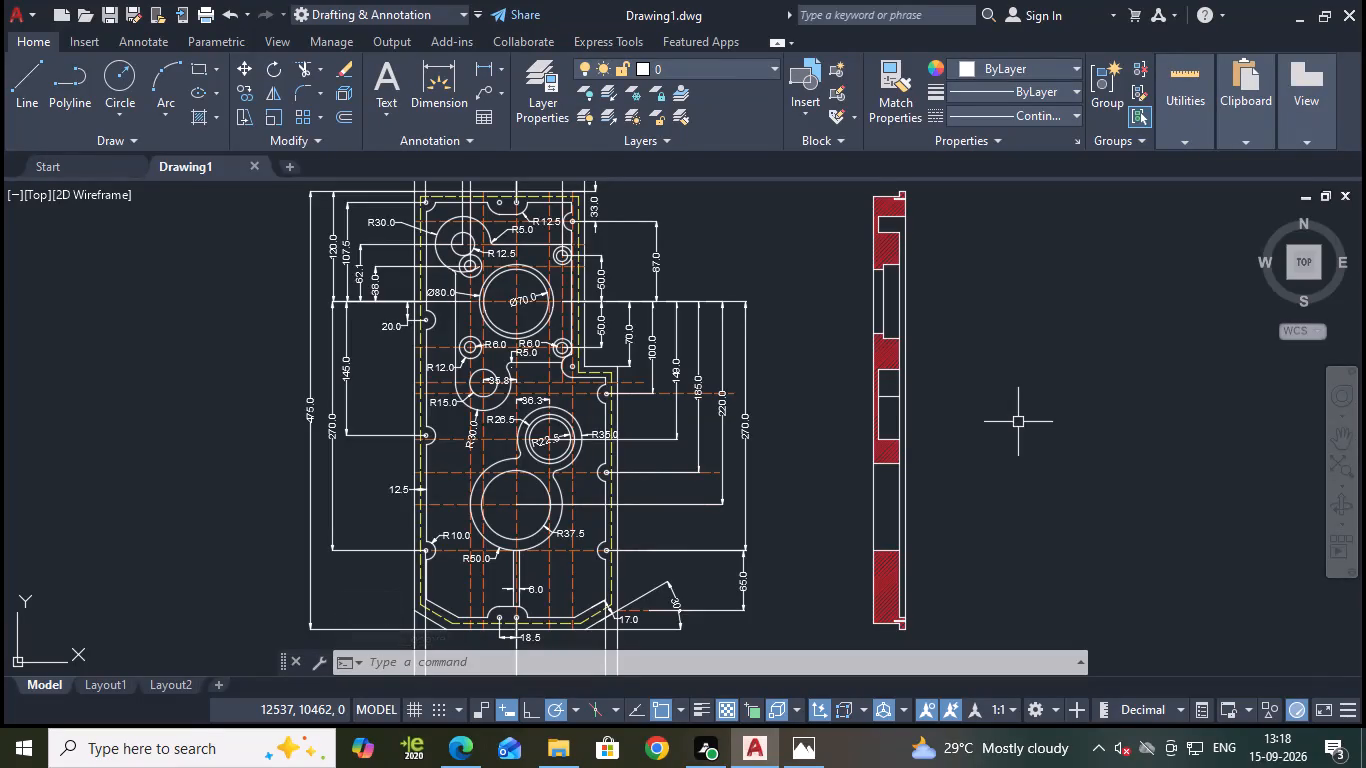
Add vertical linear dimensions to the wide and narrow diameters of the upper stepped bore in the side view, one on each side.
scroll(1018, 422, down, 1)
middle_drag(1045, 428, 955, 438)
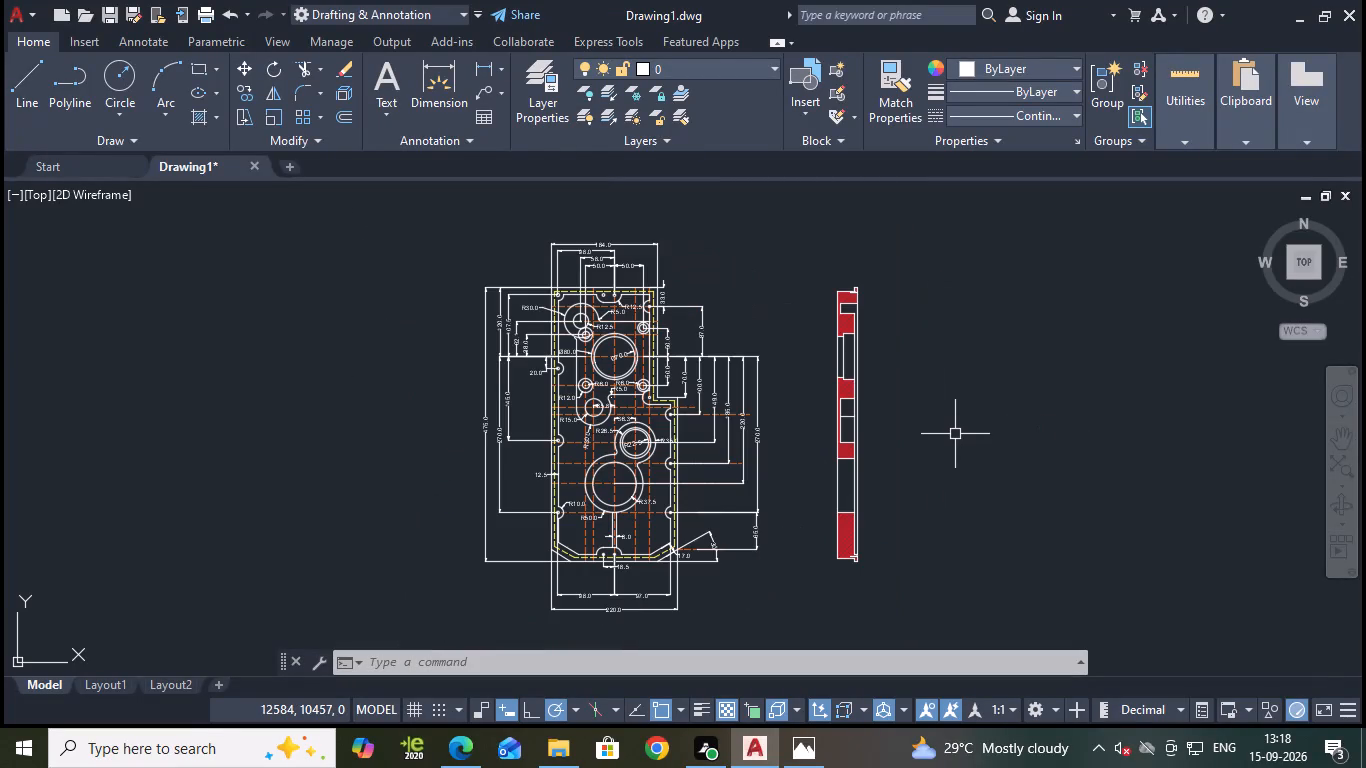
scroll(955, 434, up, 1)
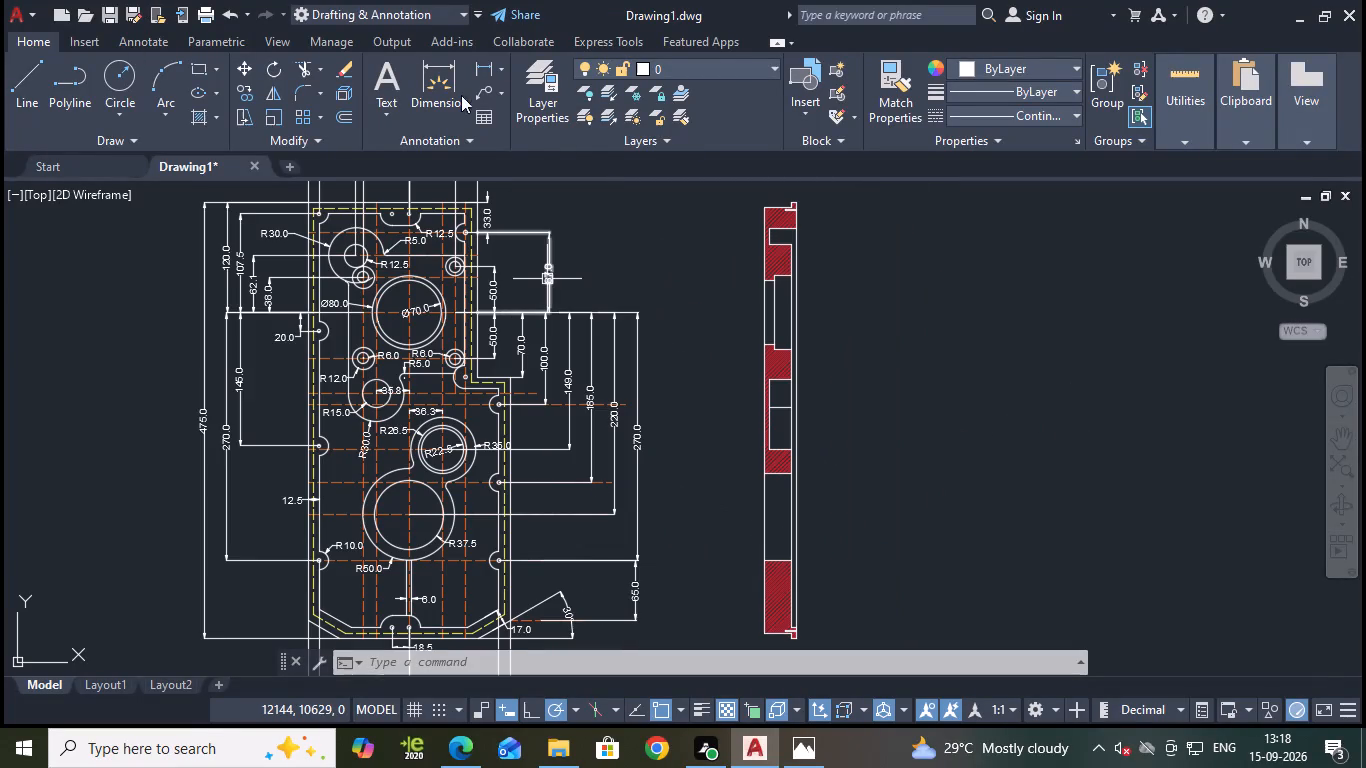
click(480, 65)
scroll(876, 242, up, 1)
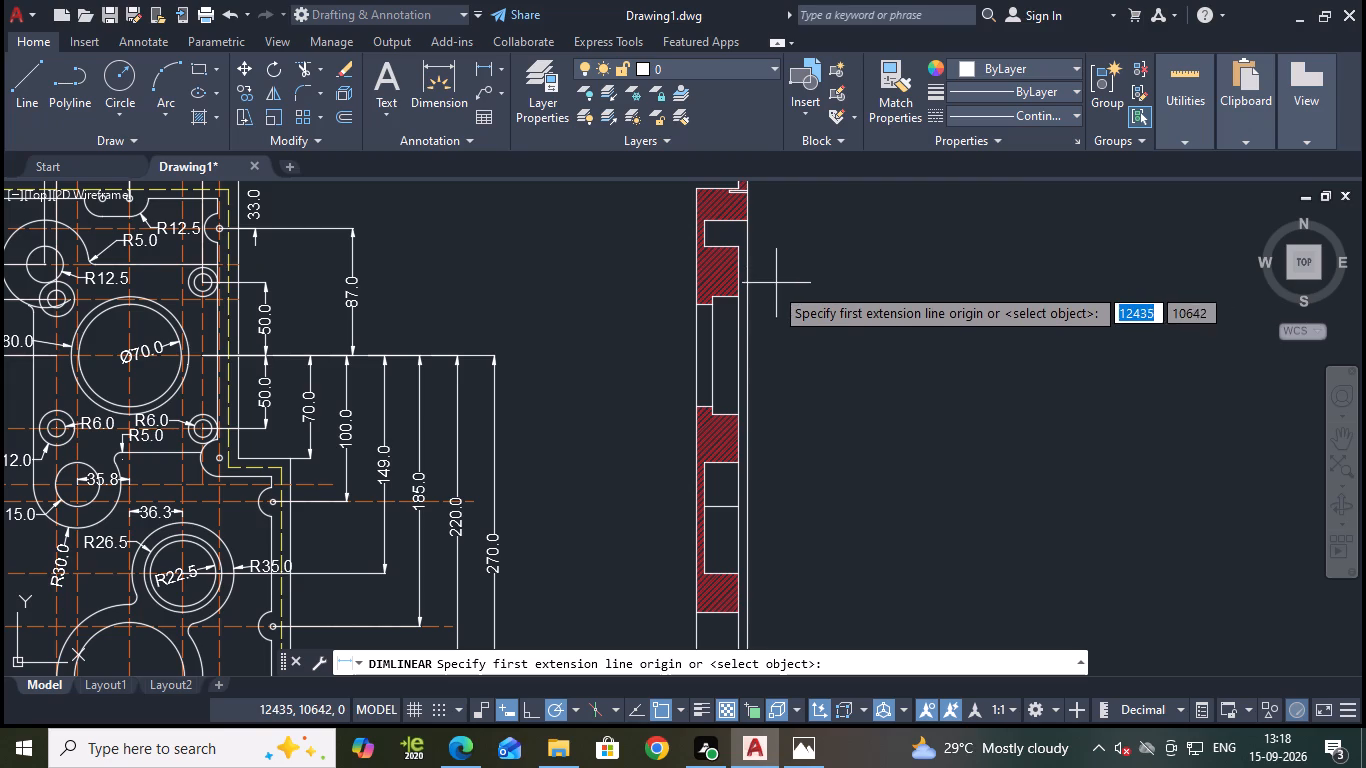
click(735, 300)
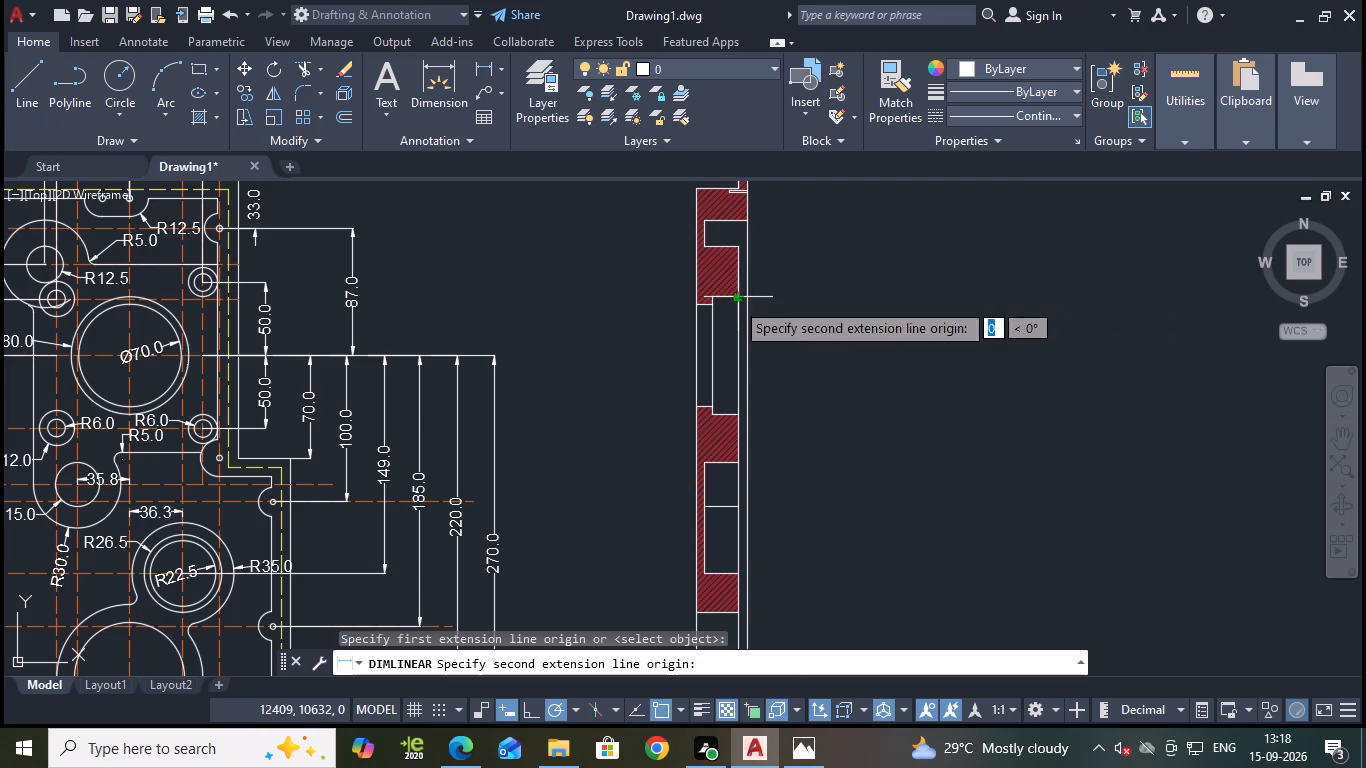
click(741, 414)
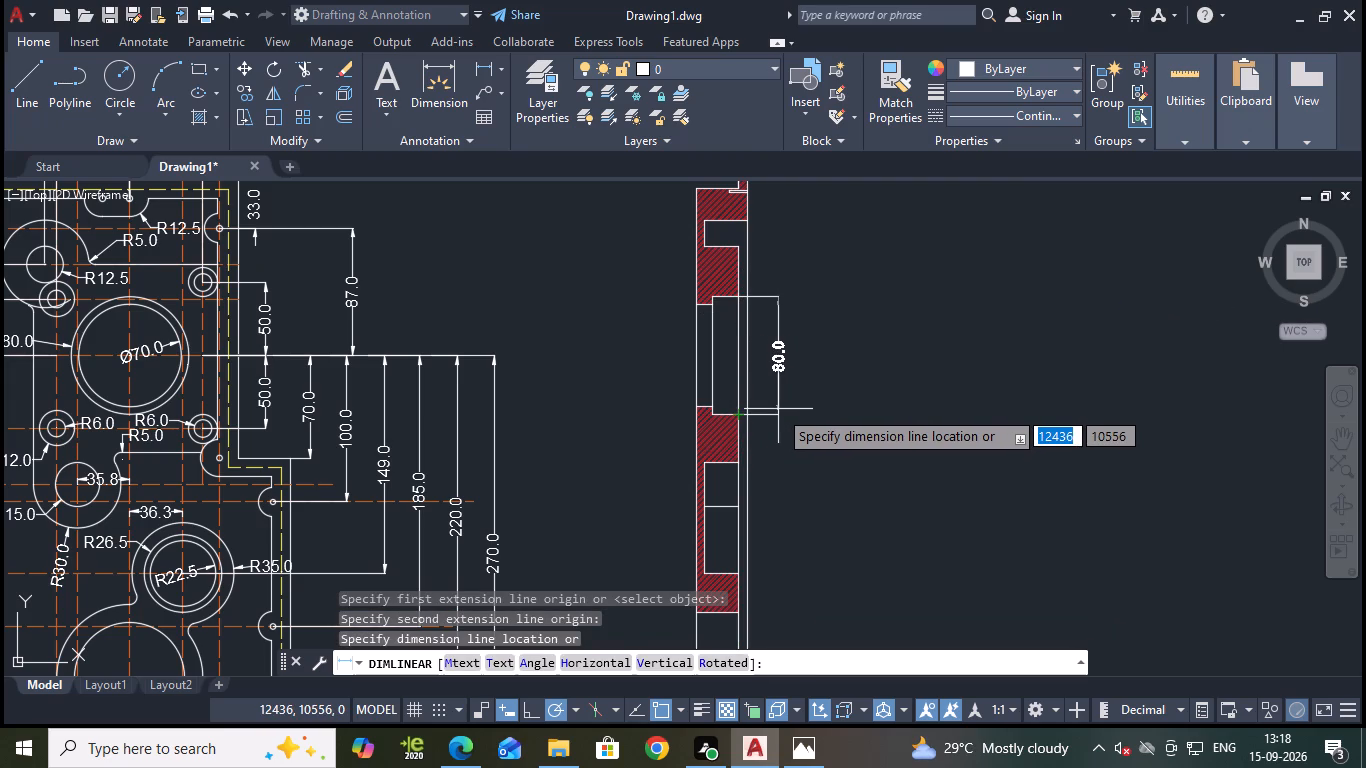
click(777, 409)
scroll(703, 344, up, 1)
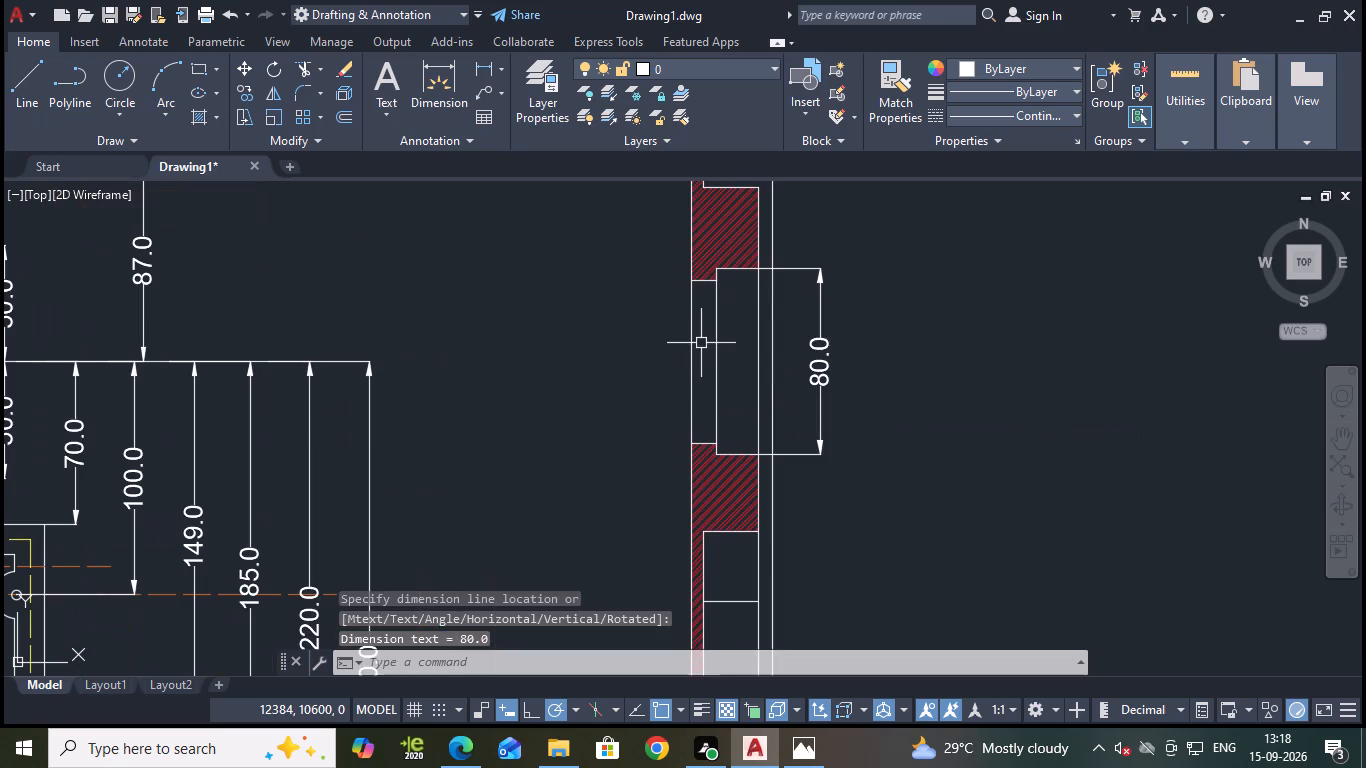
key(space)
click(692, 280)
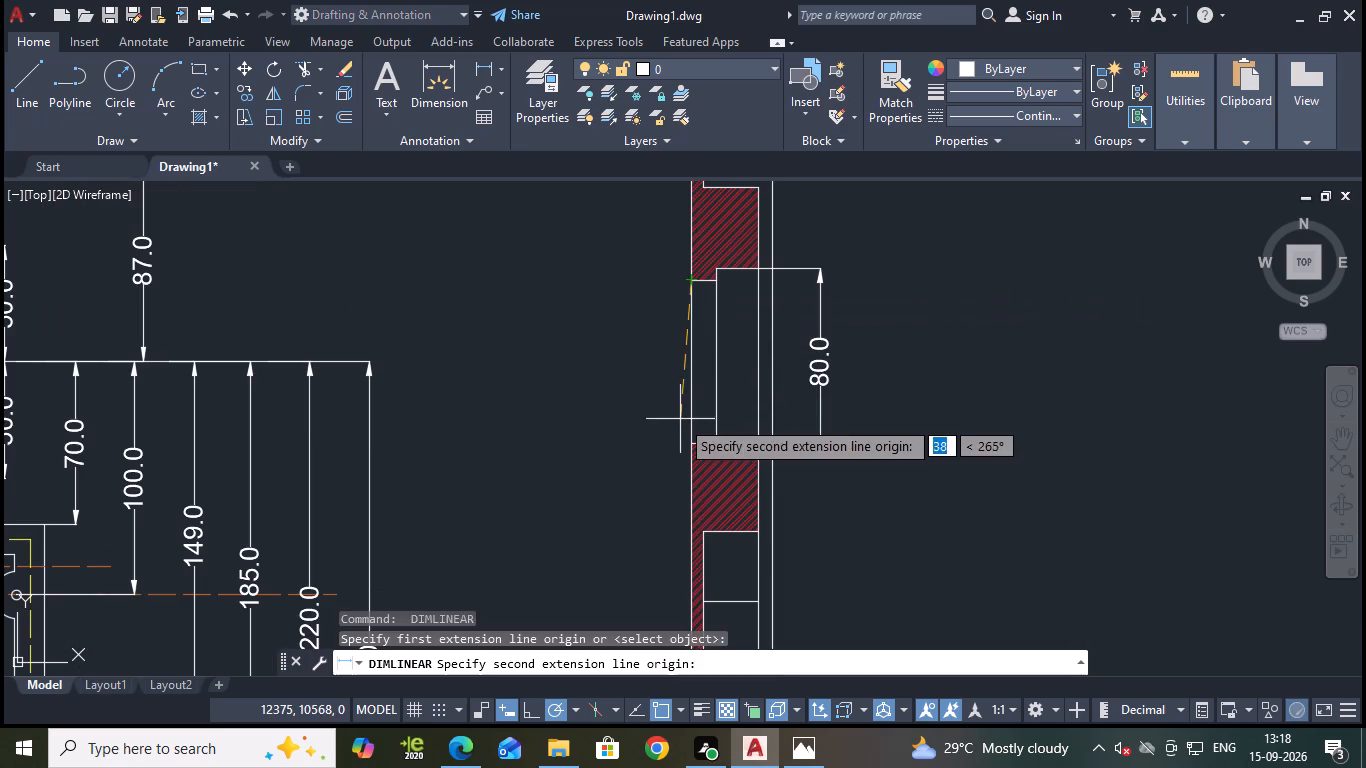
click(693, 447)
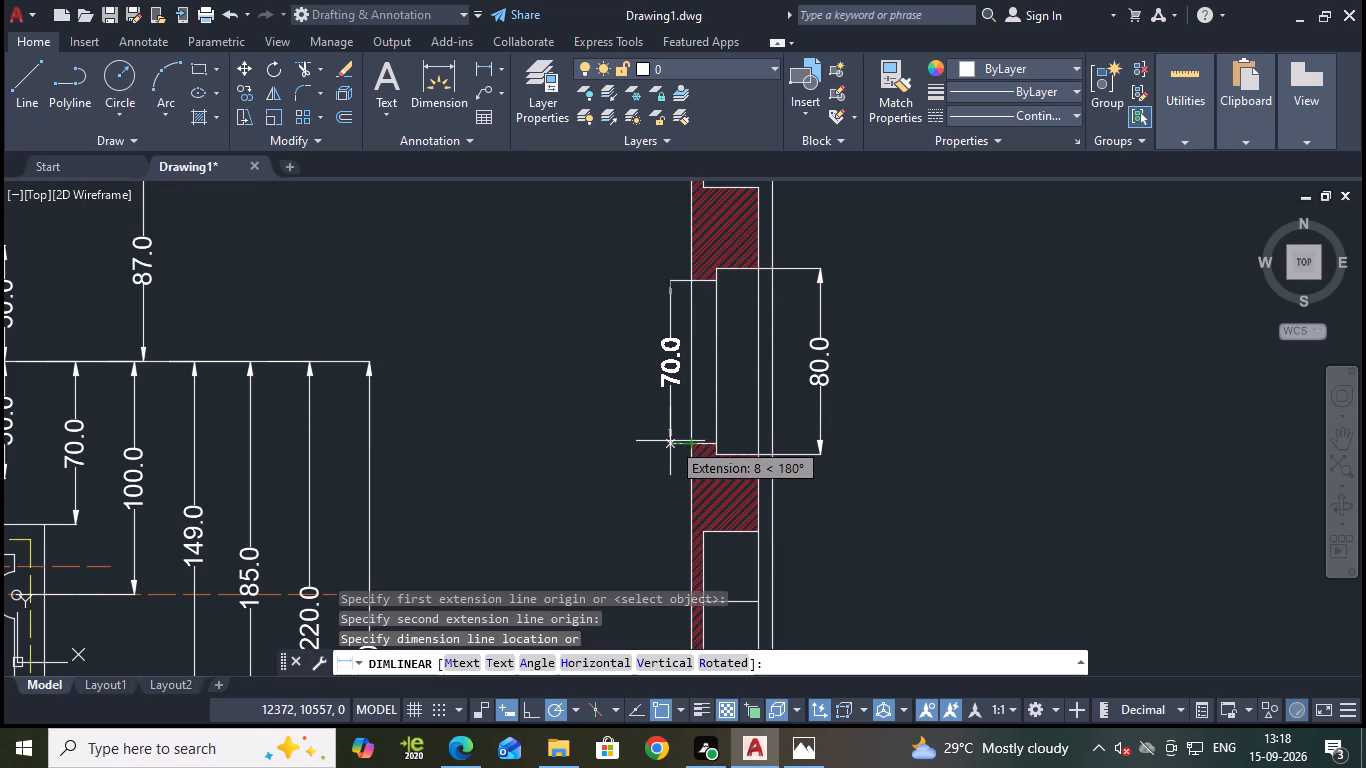
click(670, 441)
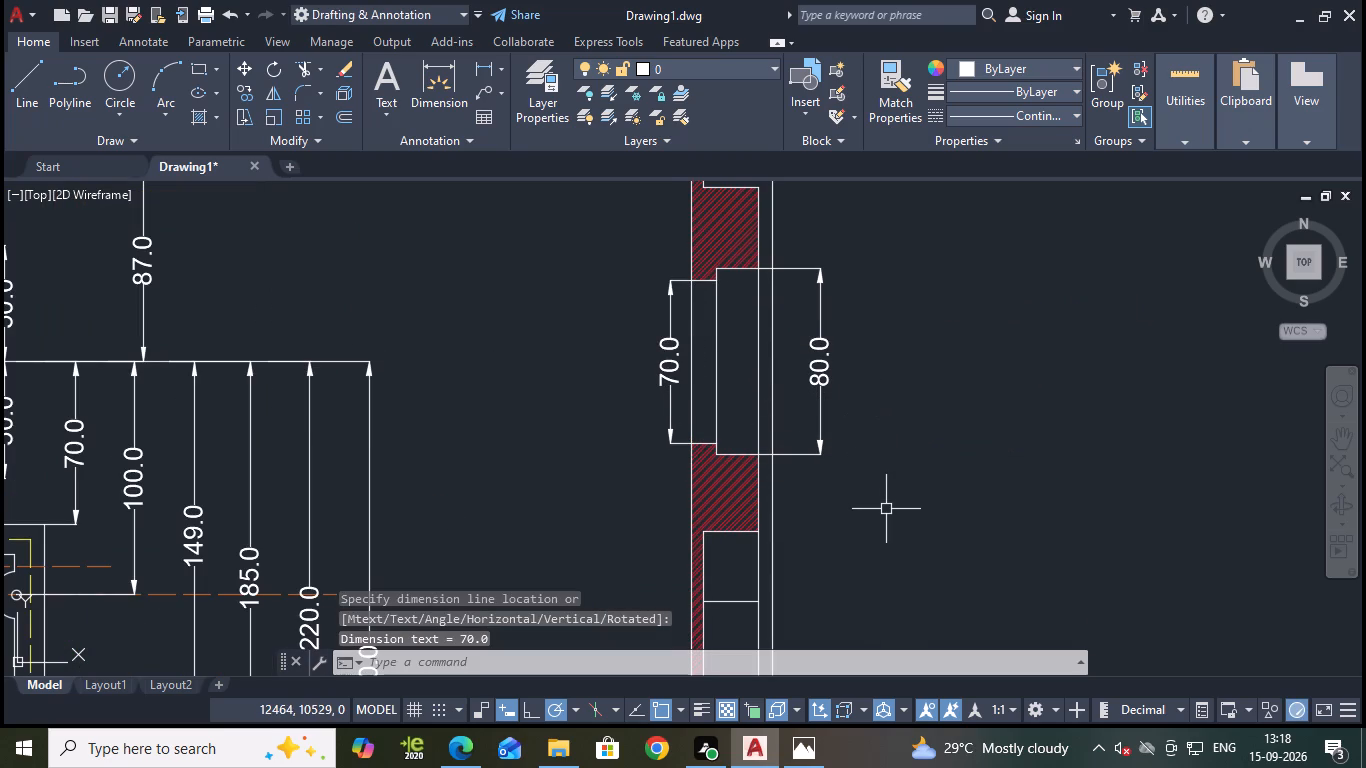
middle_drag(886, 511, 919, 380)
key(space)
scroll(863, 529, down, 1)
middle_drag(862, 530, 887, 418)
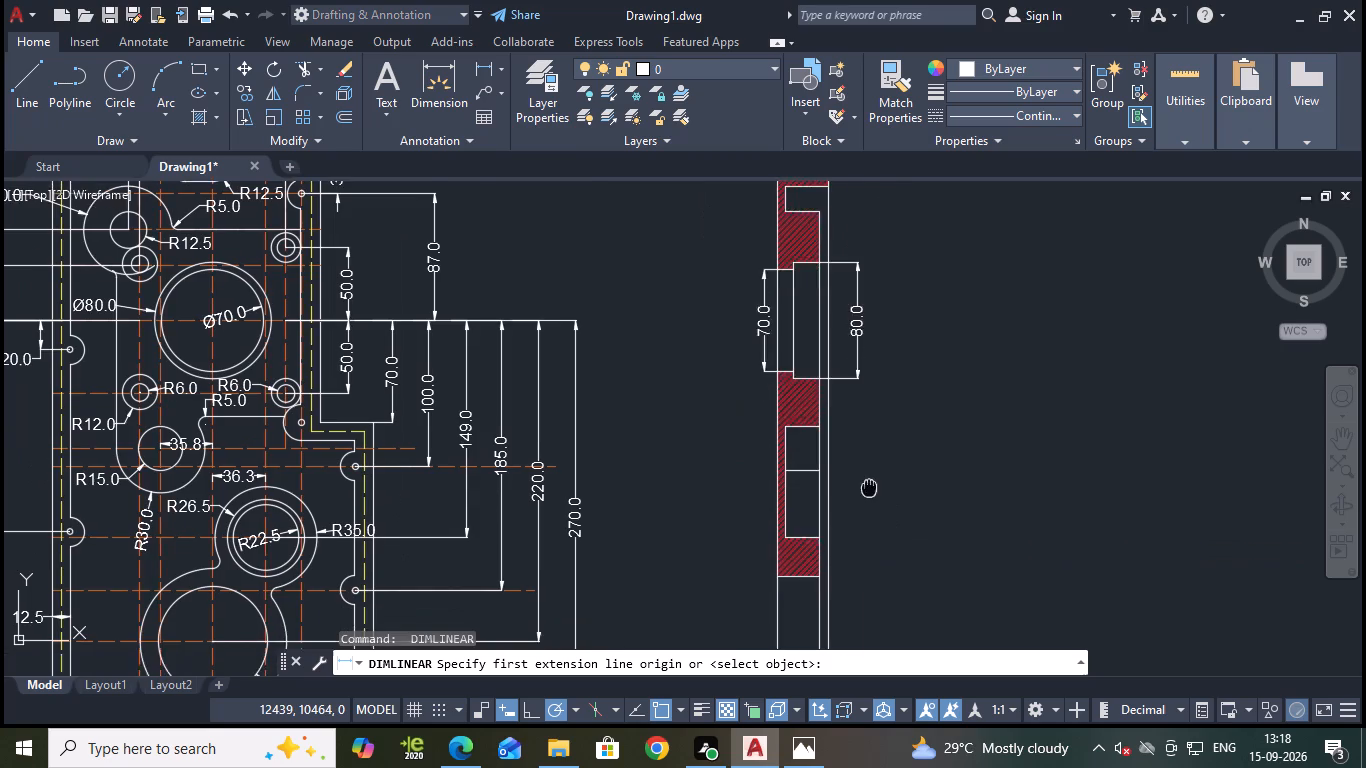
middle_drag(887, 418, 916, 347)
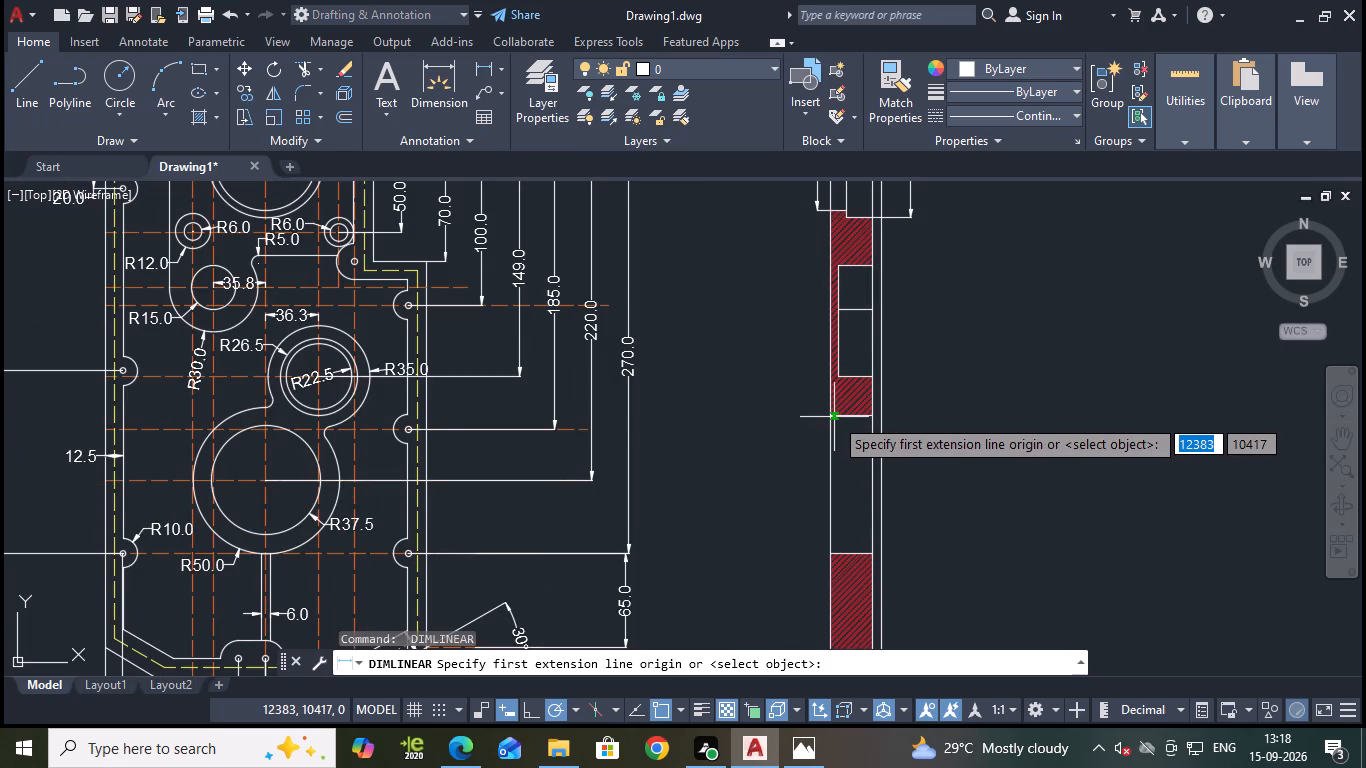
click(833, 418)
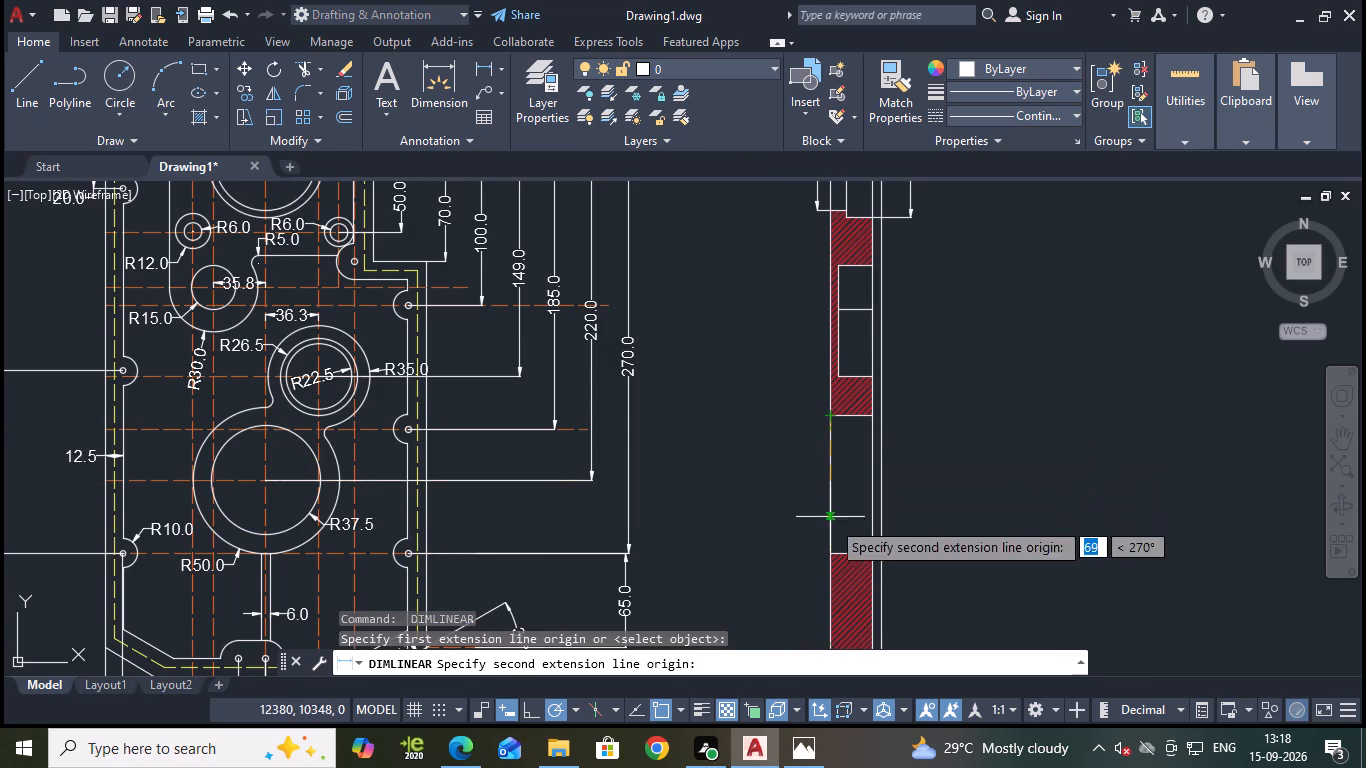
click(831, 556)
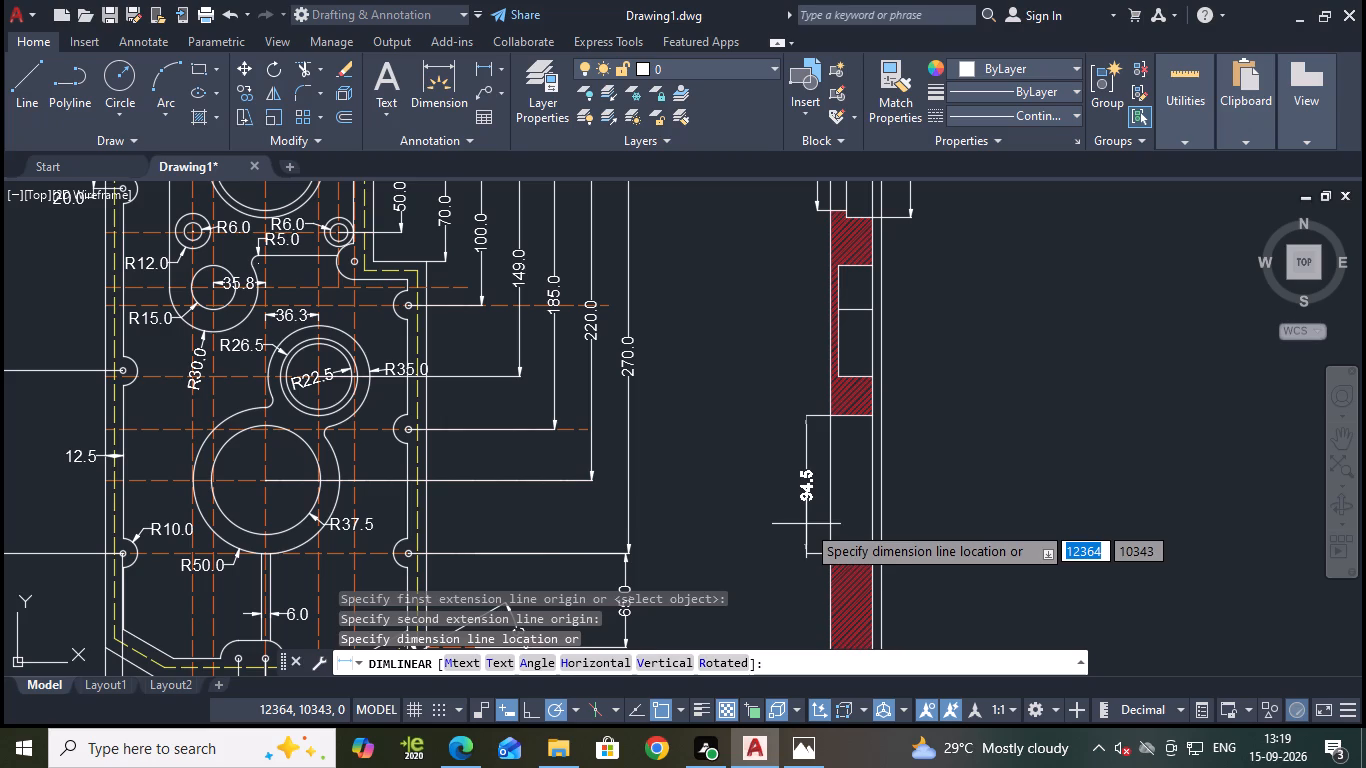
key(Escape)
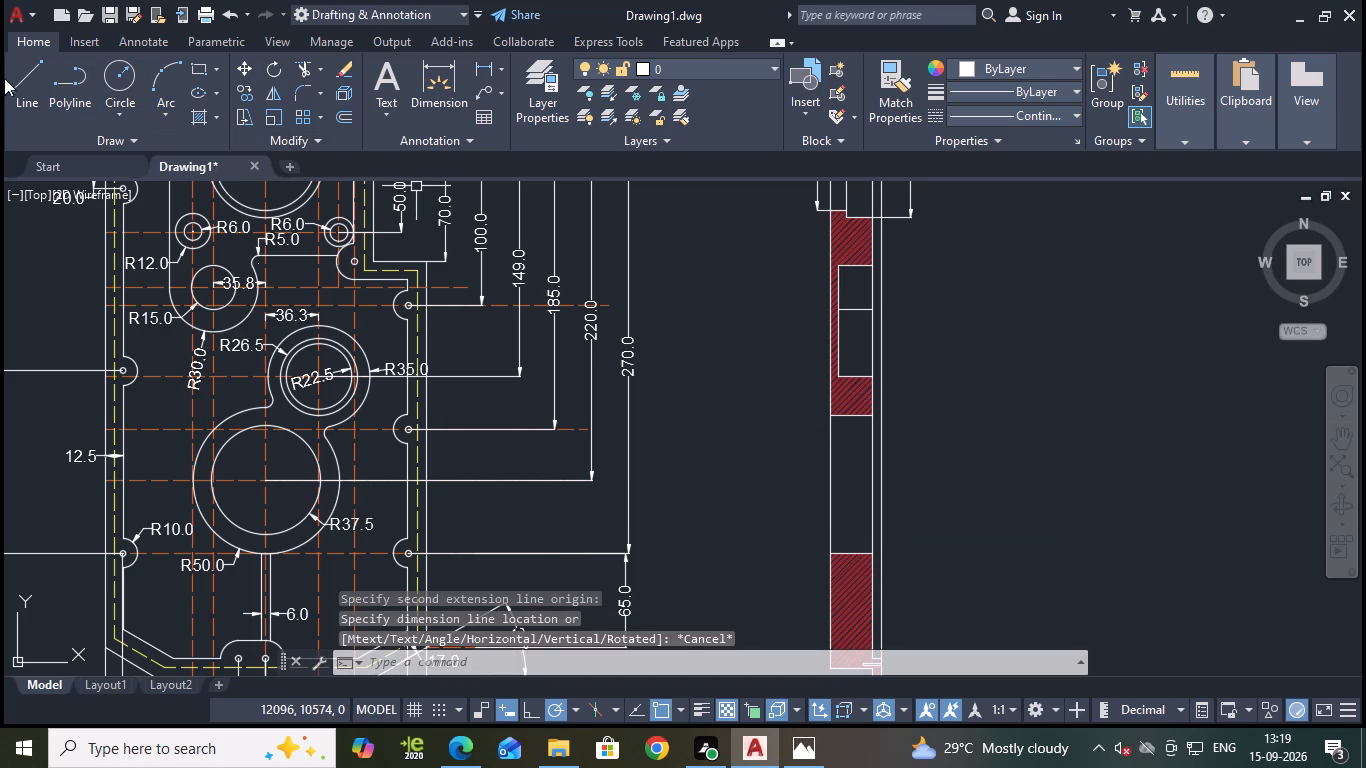
Draw a horizontal line from the R37.5 circle's centre level in the front view across and past the side view.
click(14, 86)
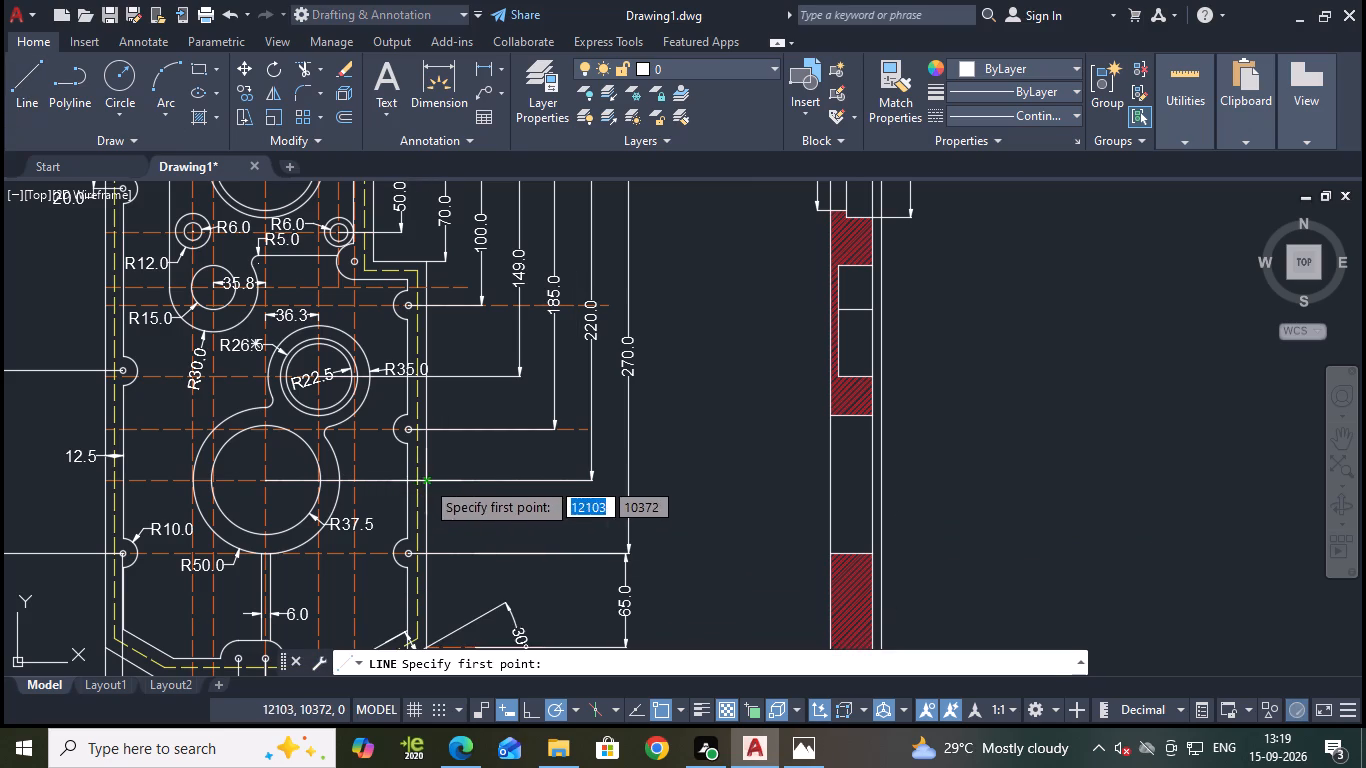
click(560, 481)
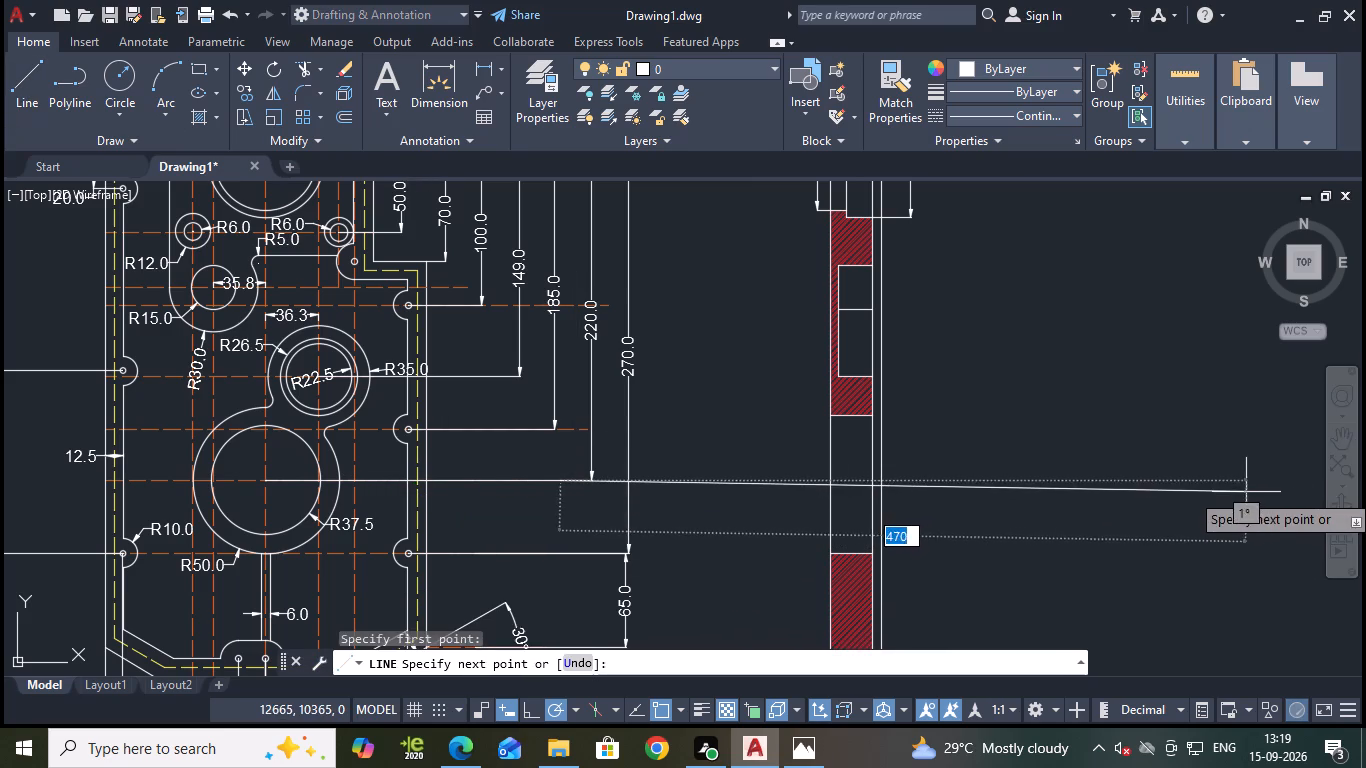
click(1219, 480)
key(Escape)
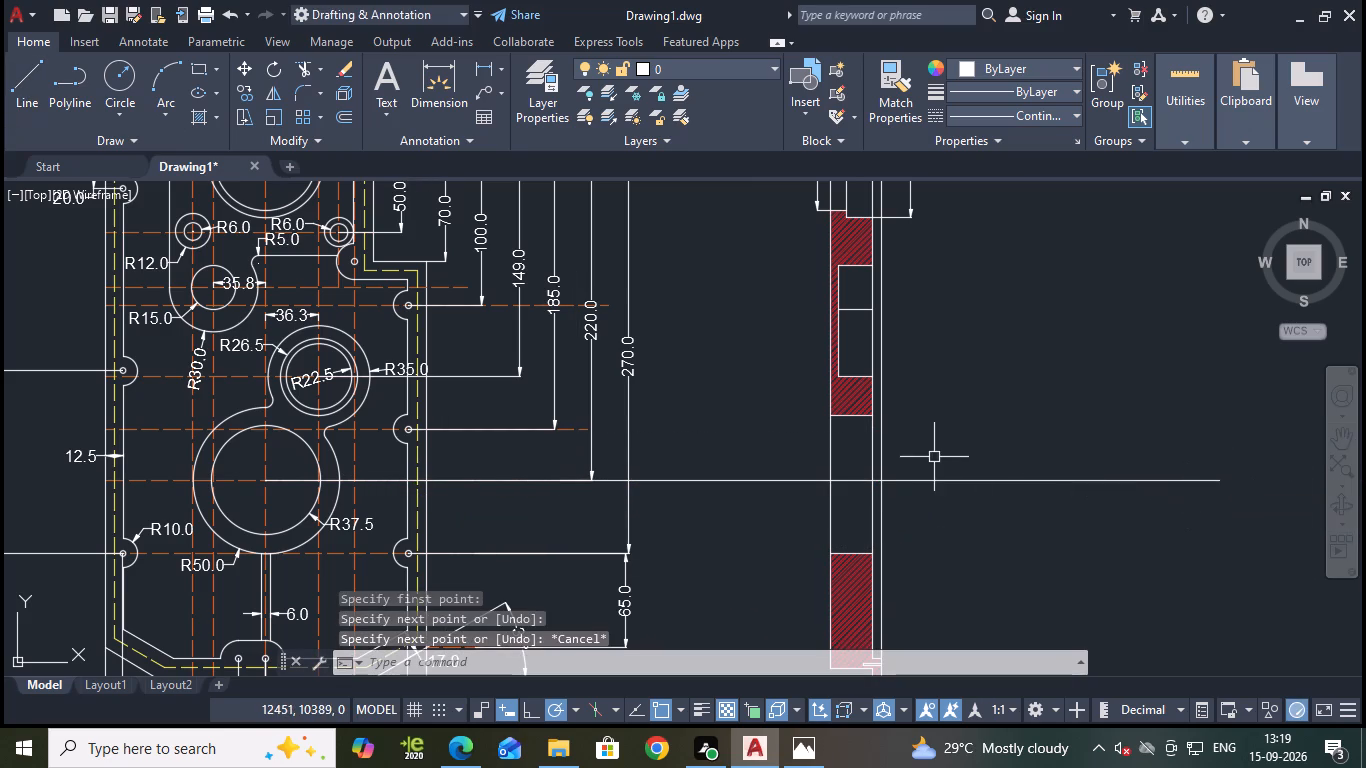
Offset the new horizontal line 35 to both sides, above and below.
click(933, 480)
key(o)
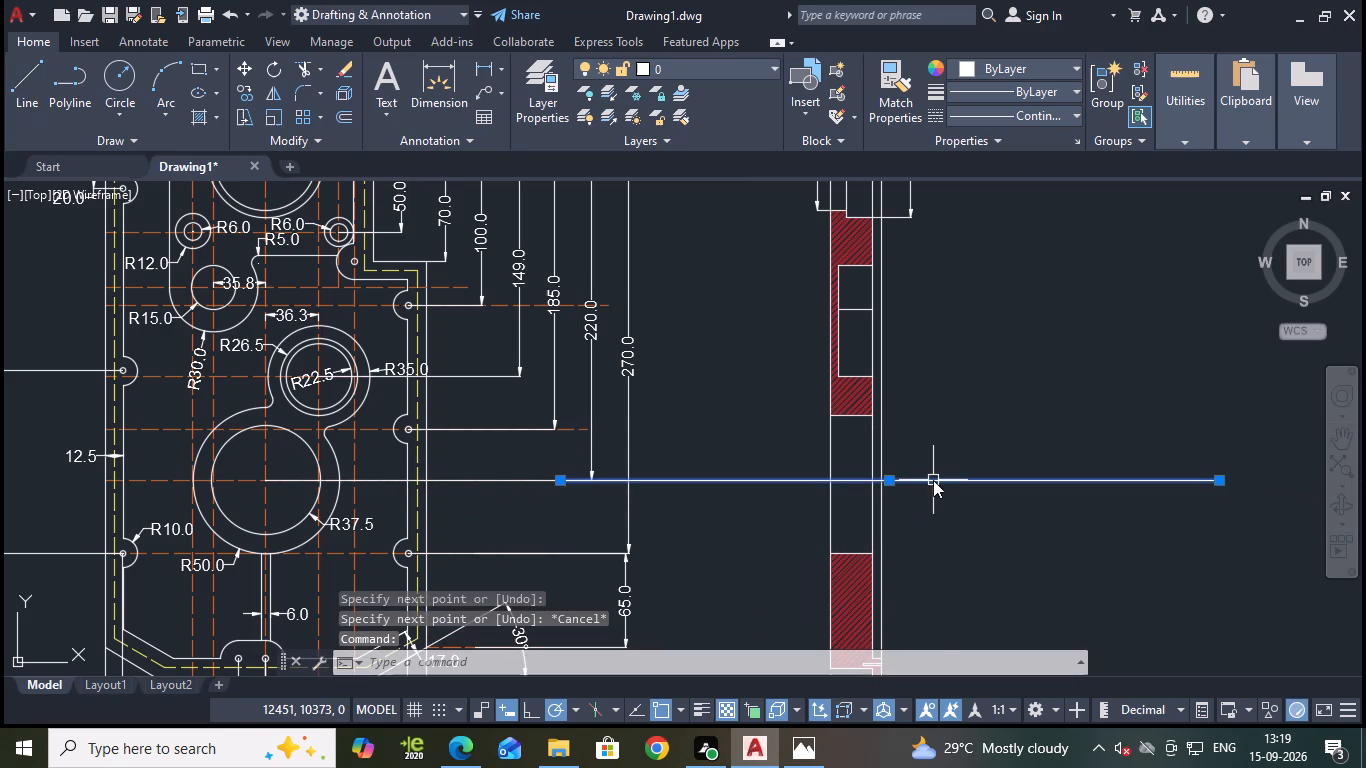
key(Return)
key(Return)
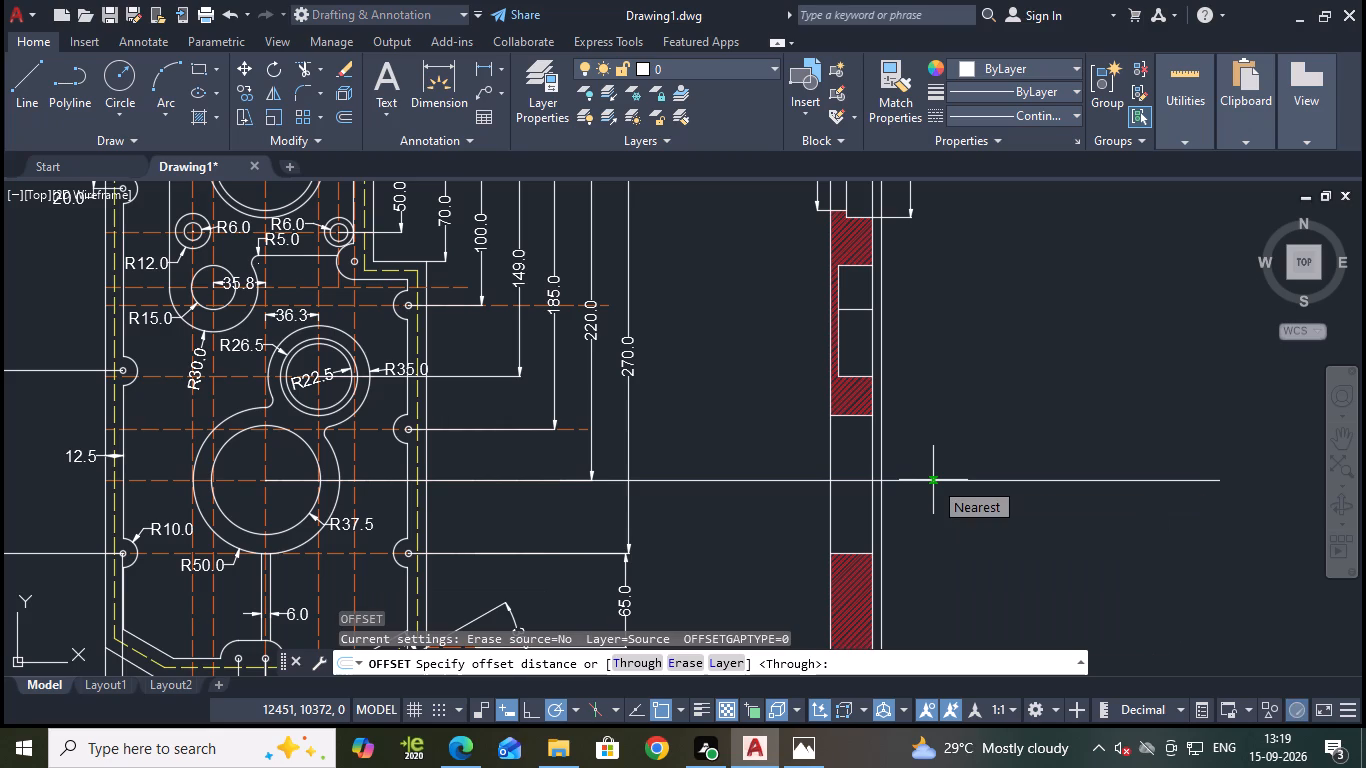
text(35)
key(Return)
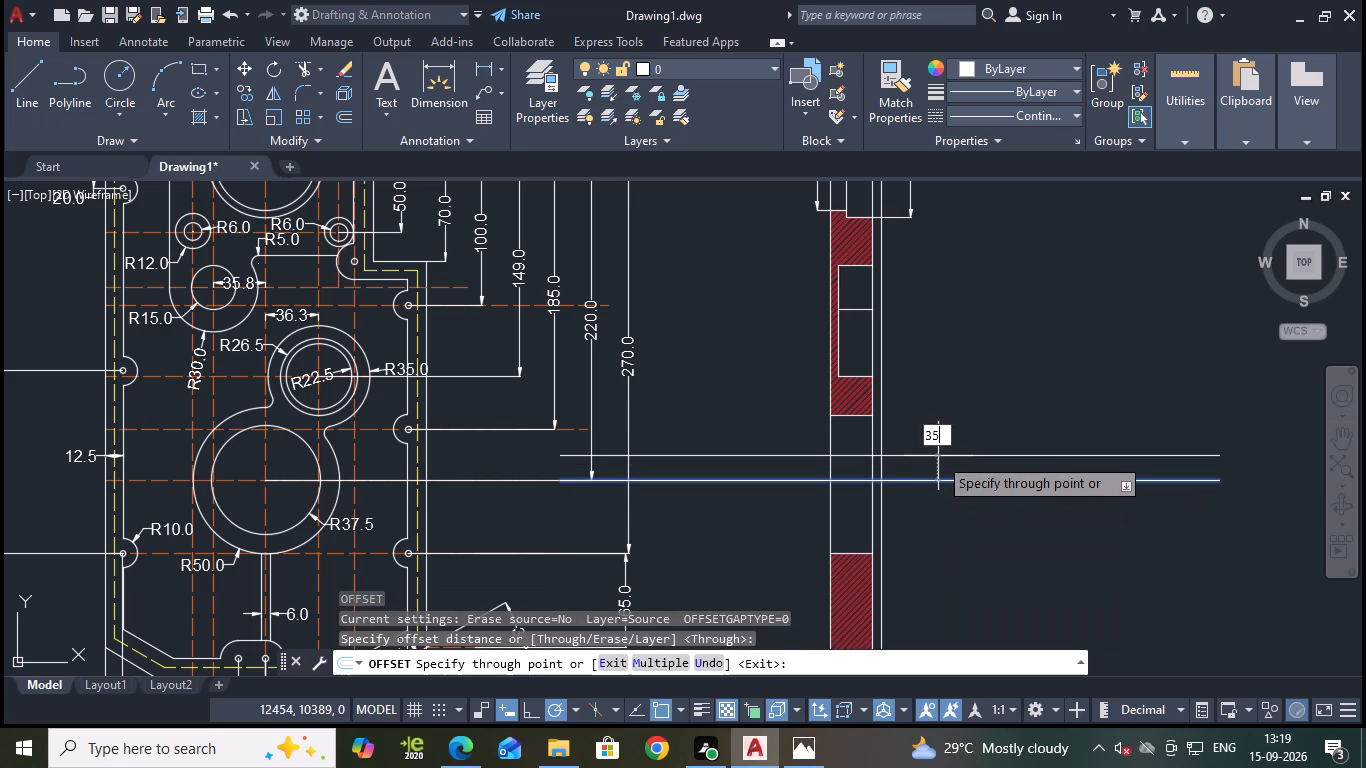
click(915, 480)
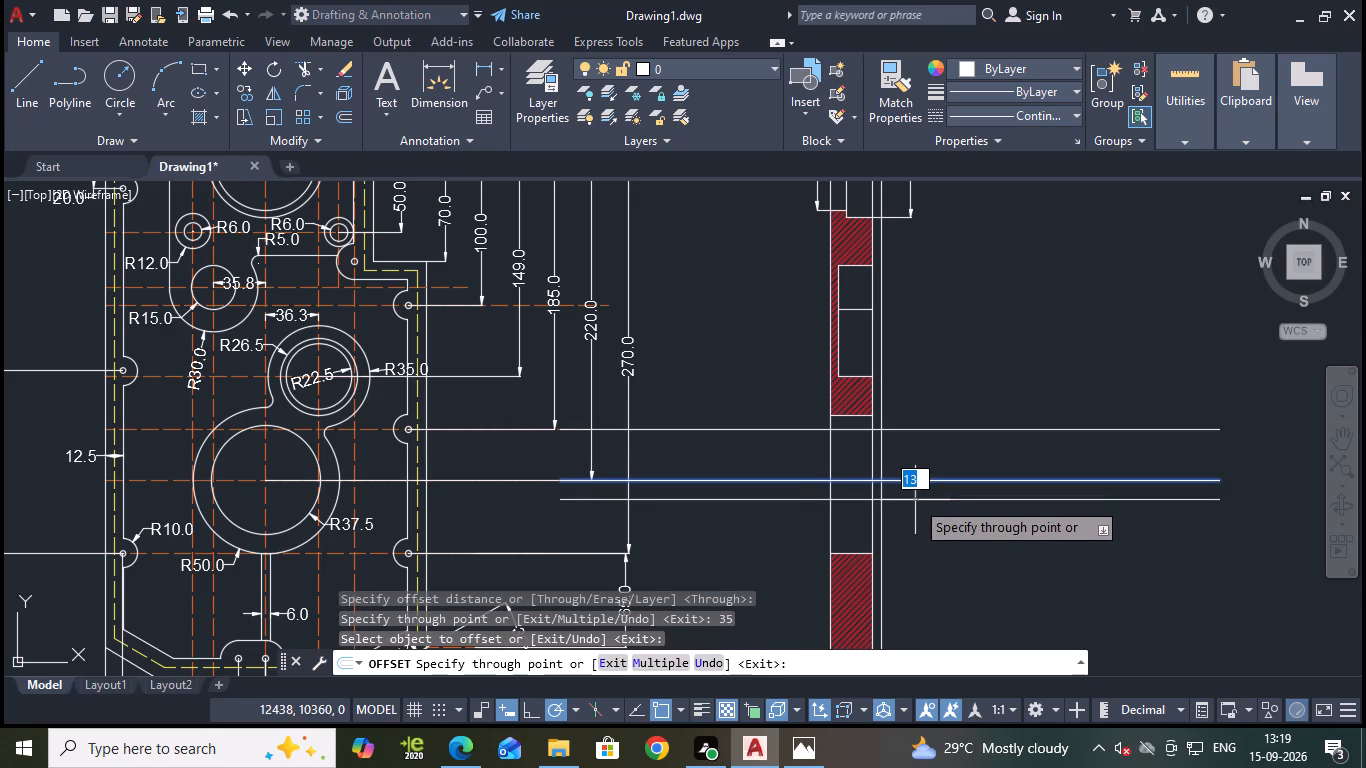
text(35)
key(Return)
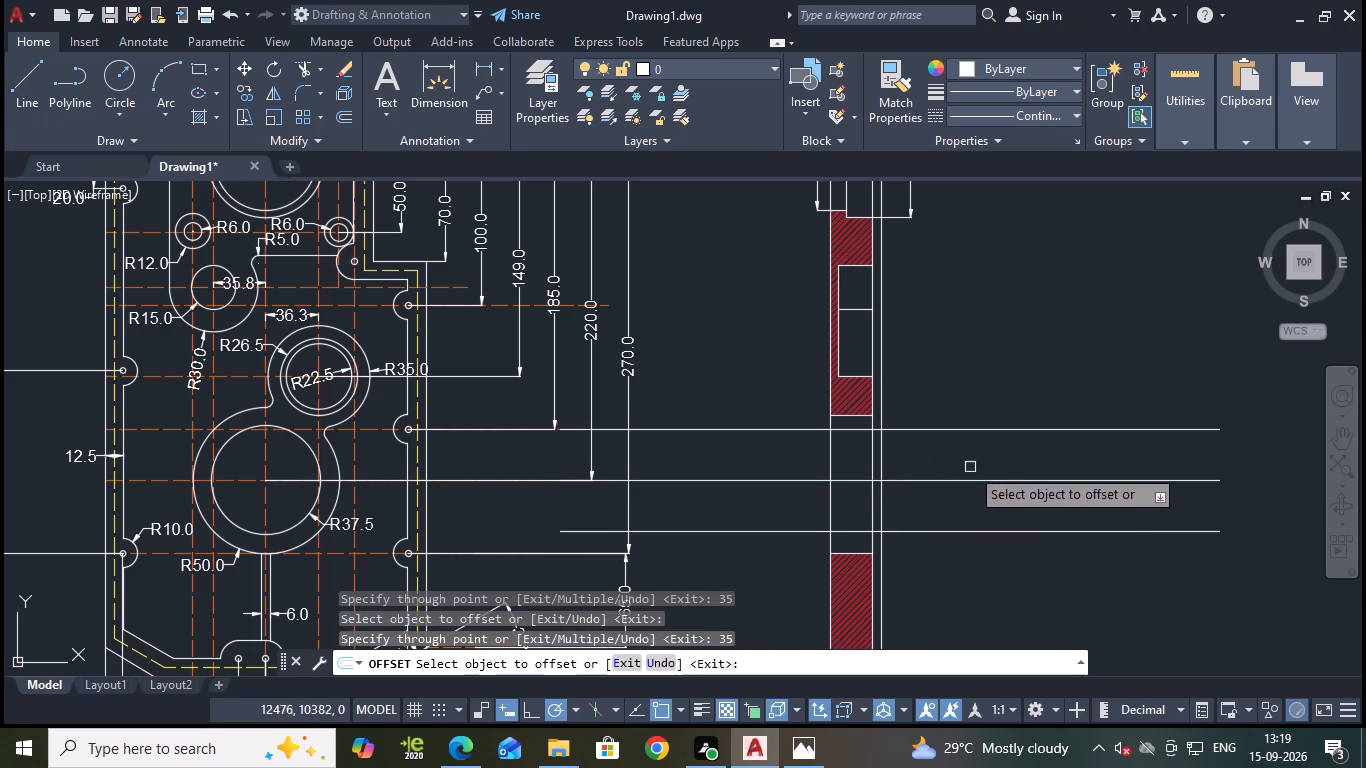
key(Escape)
Erase the two old horizontal edge lines of the lower bore in the side view, at the hatch boundaries.
scroll(969, 394, up, 1)
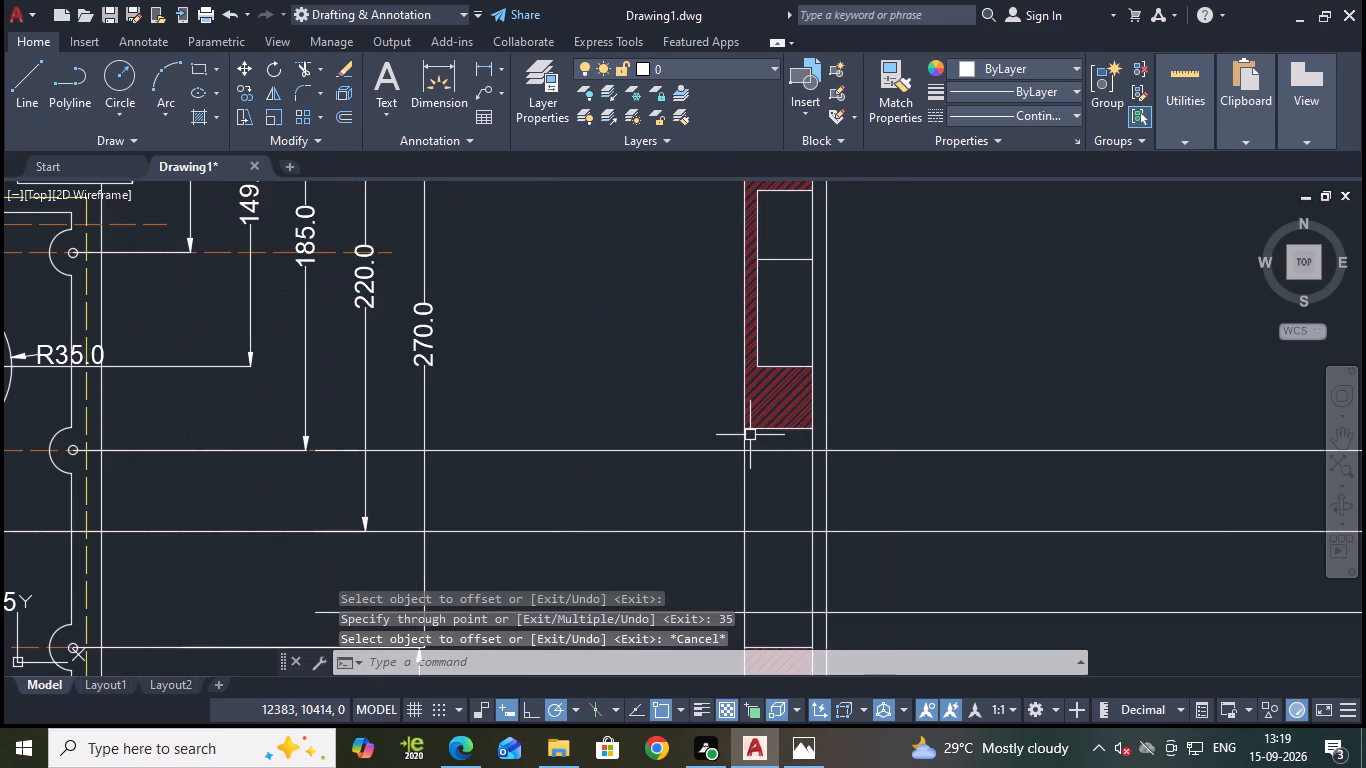
click(759, 430)
scroll(772, 539, down, 1)
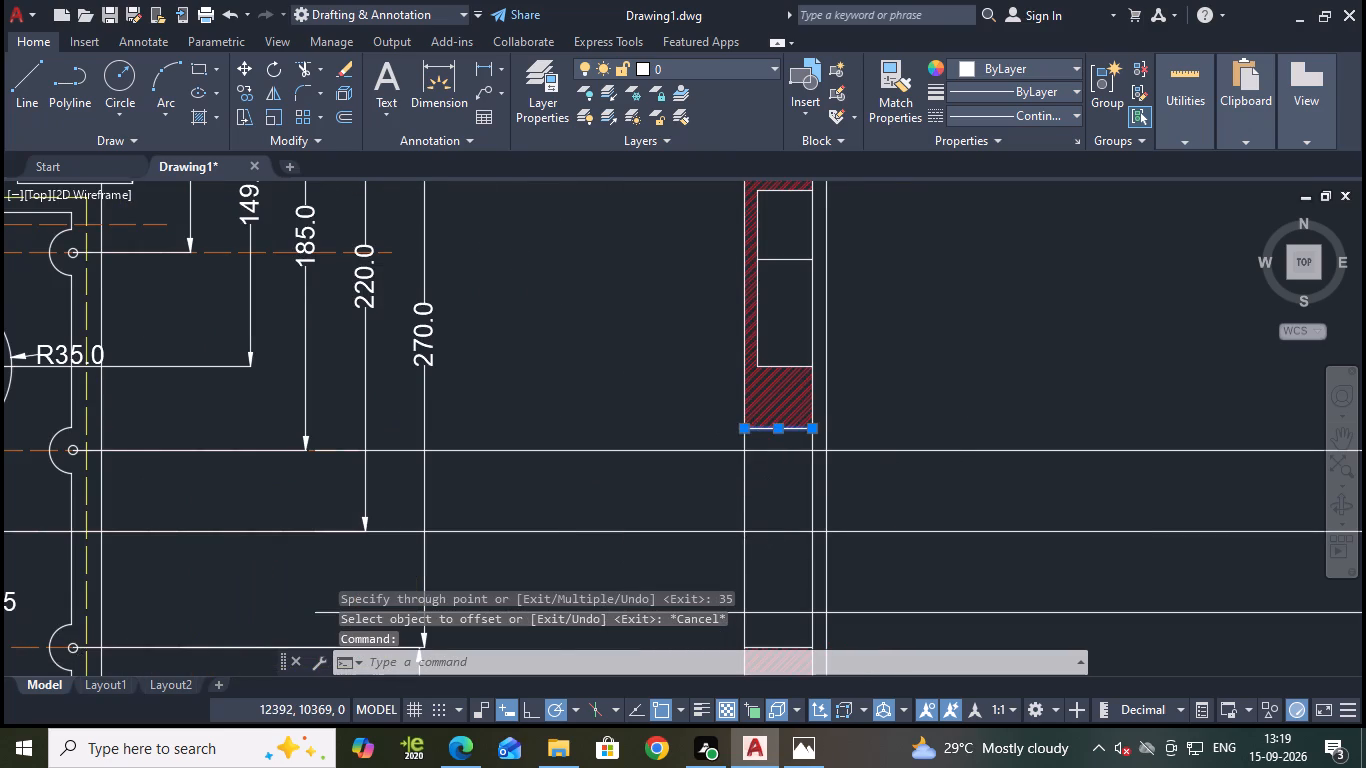
click(786, 605)
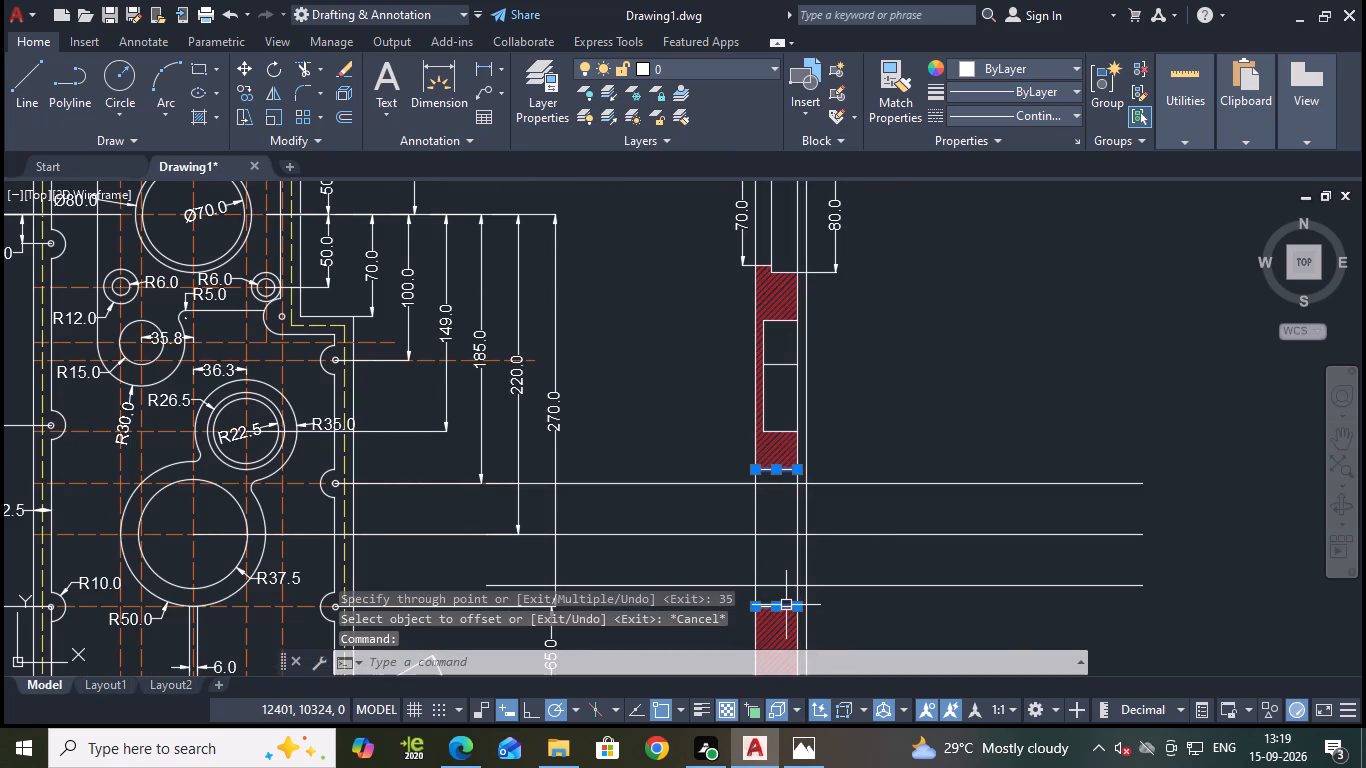
key(d)
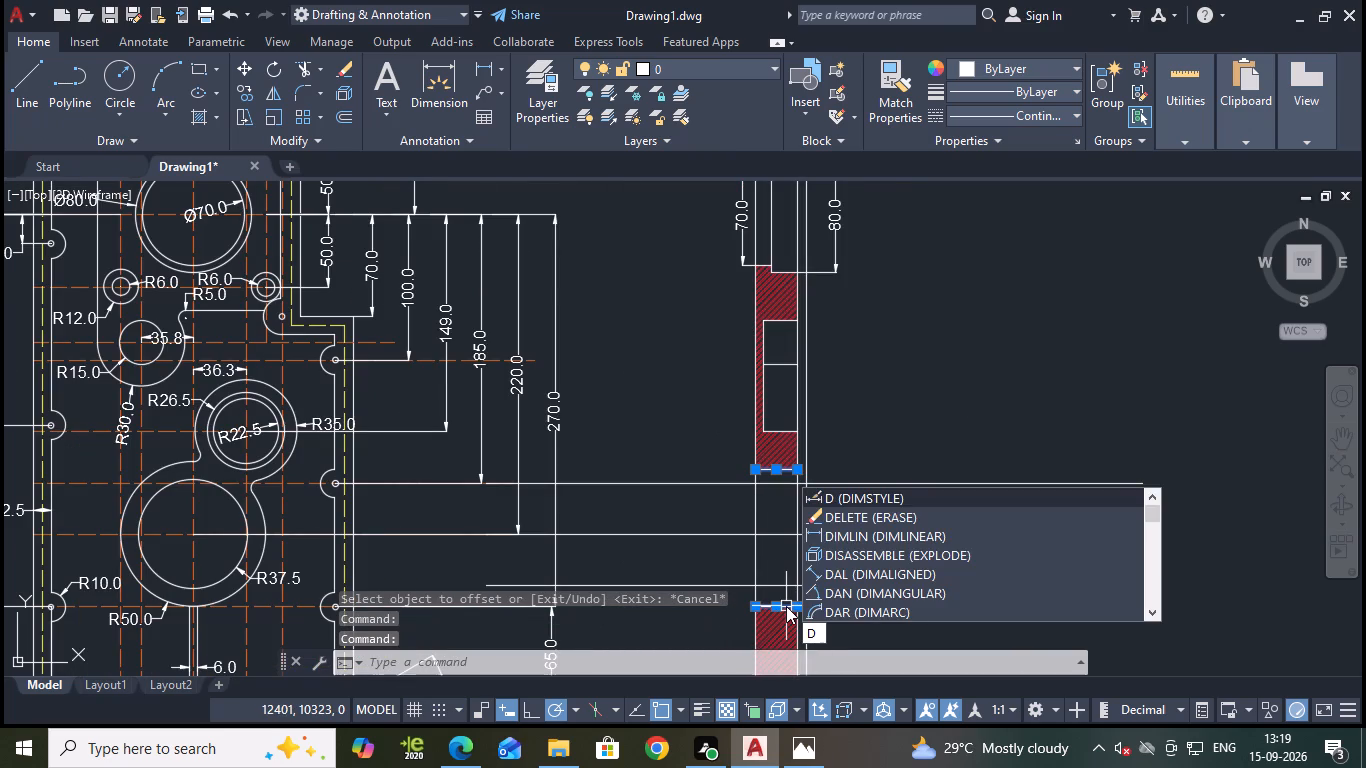
key(BackSpace)
key(Delete)
key(Delete)
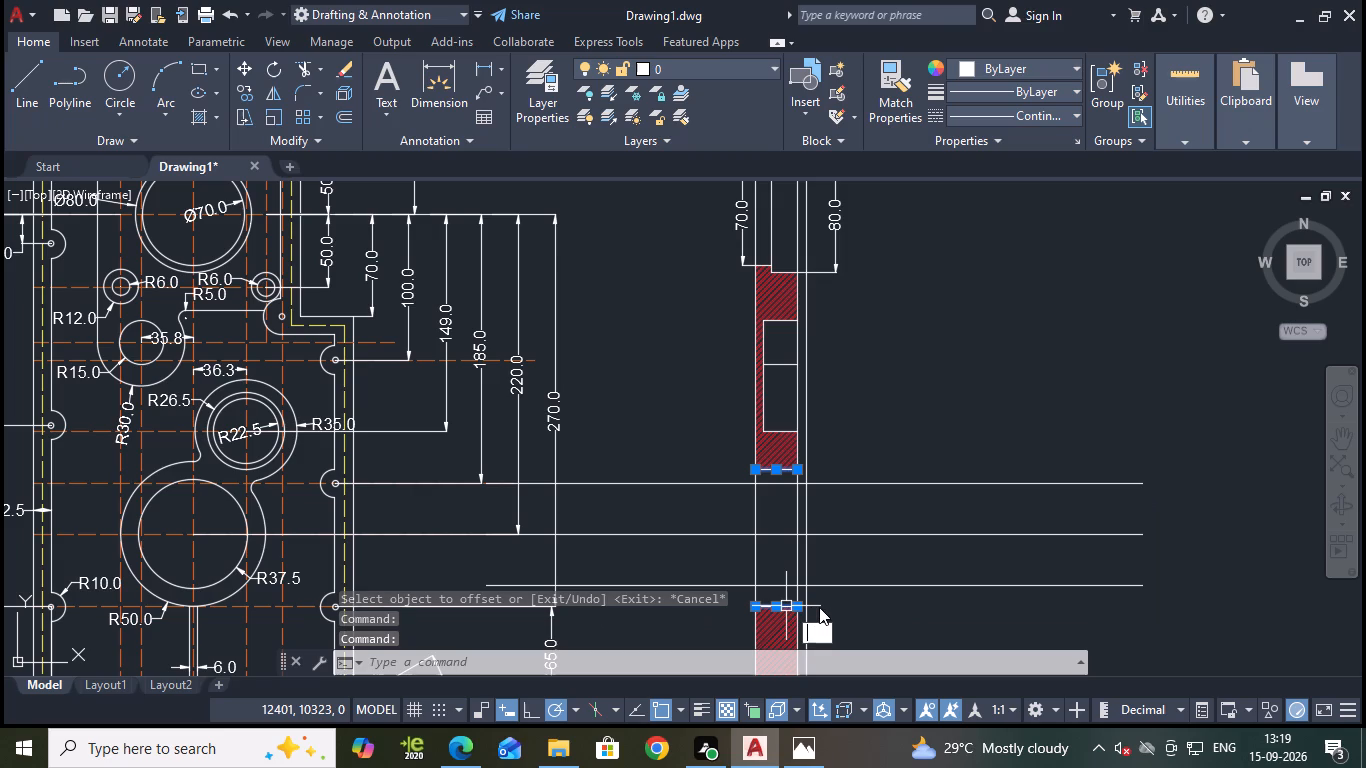
key(e)
key(Return)
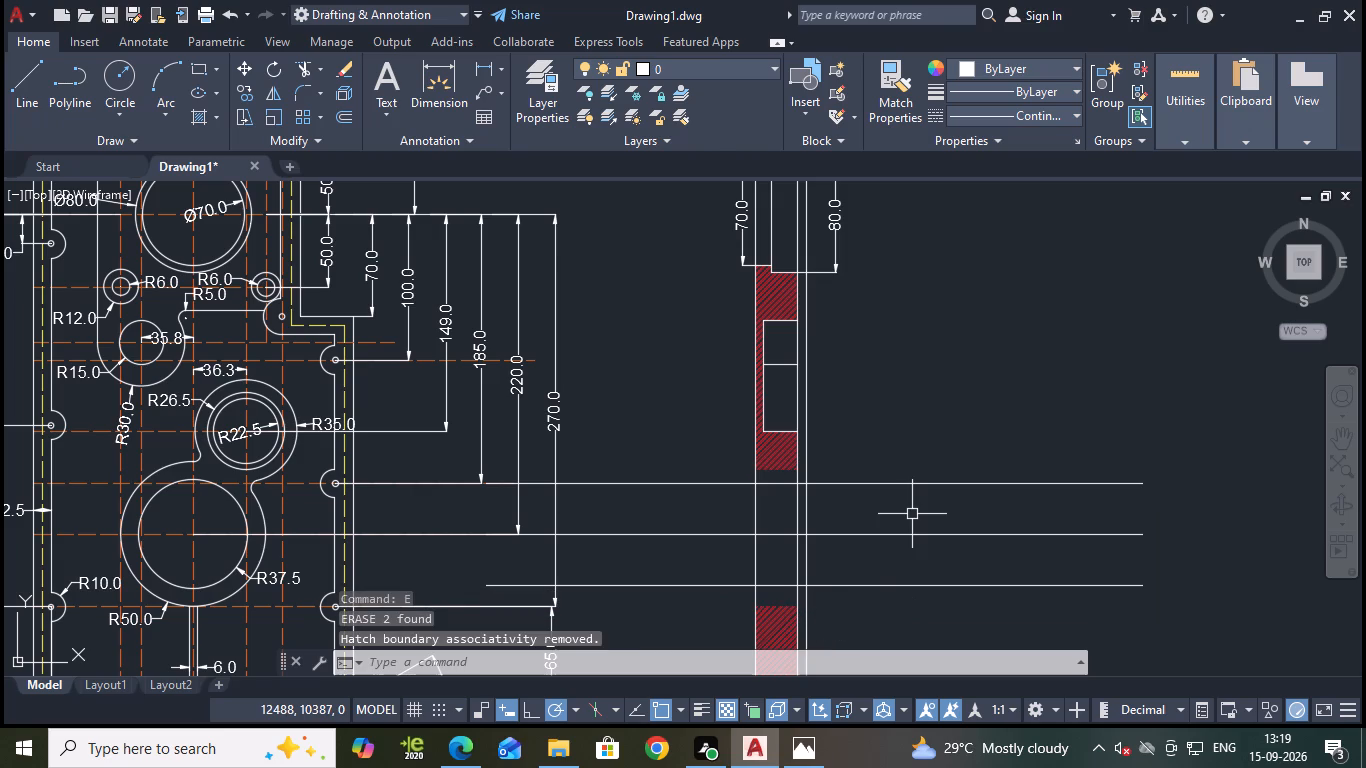
key(Escape)
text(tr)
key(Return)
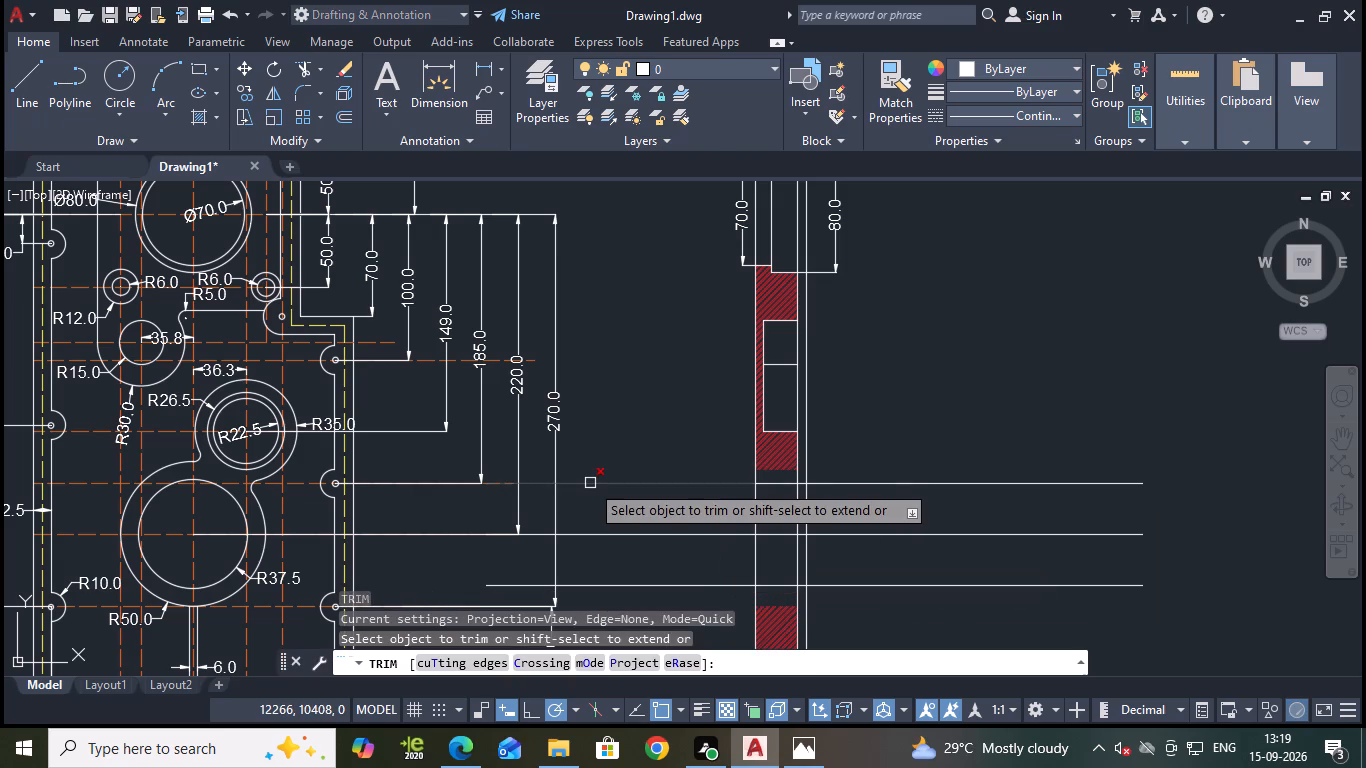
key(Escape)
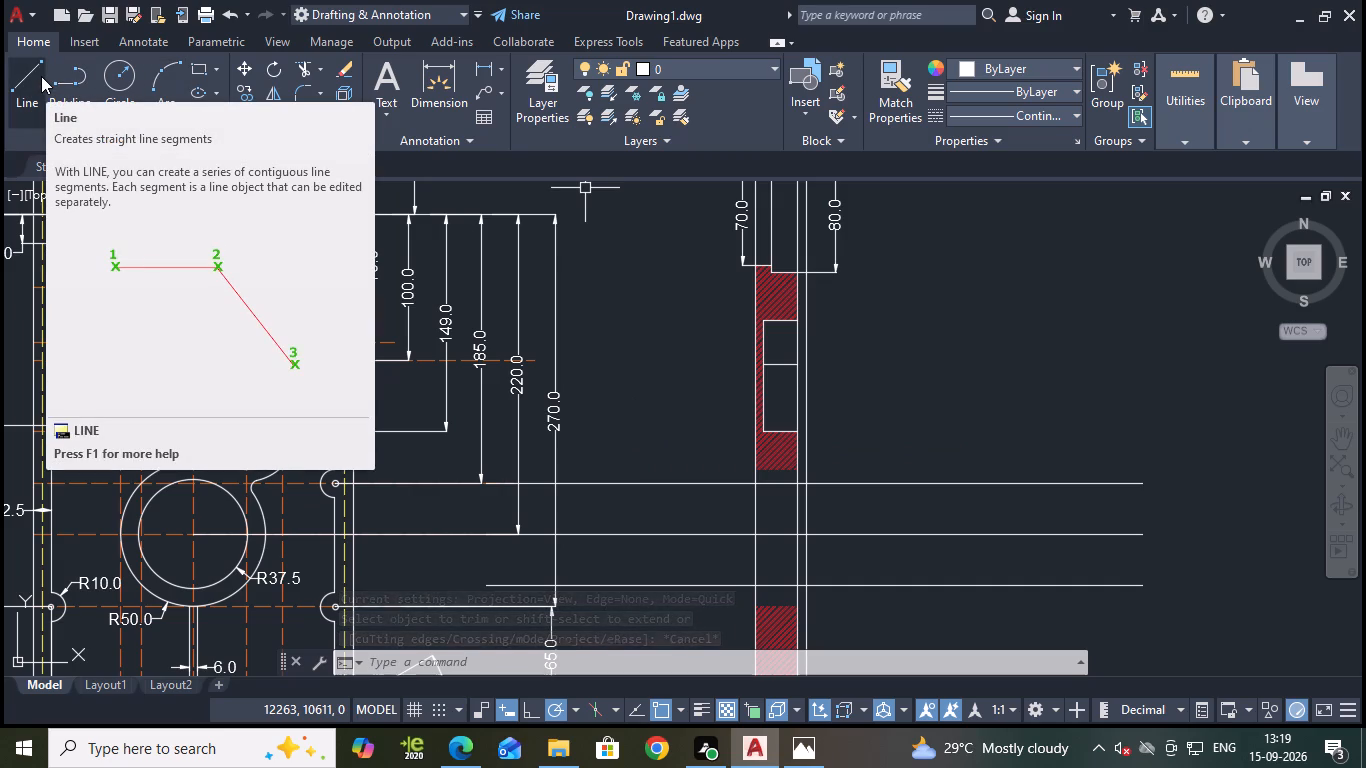
Draw a near-vertical helper line between the front and side views, crossing all three new horizontal lines.
click(23, 69)
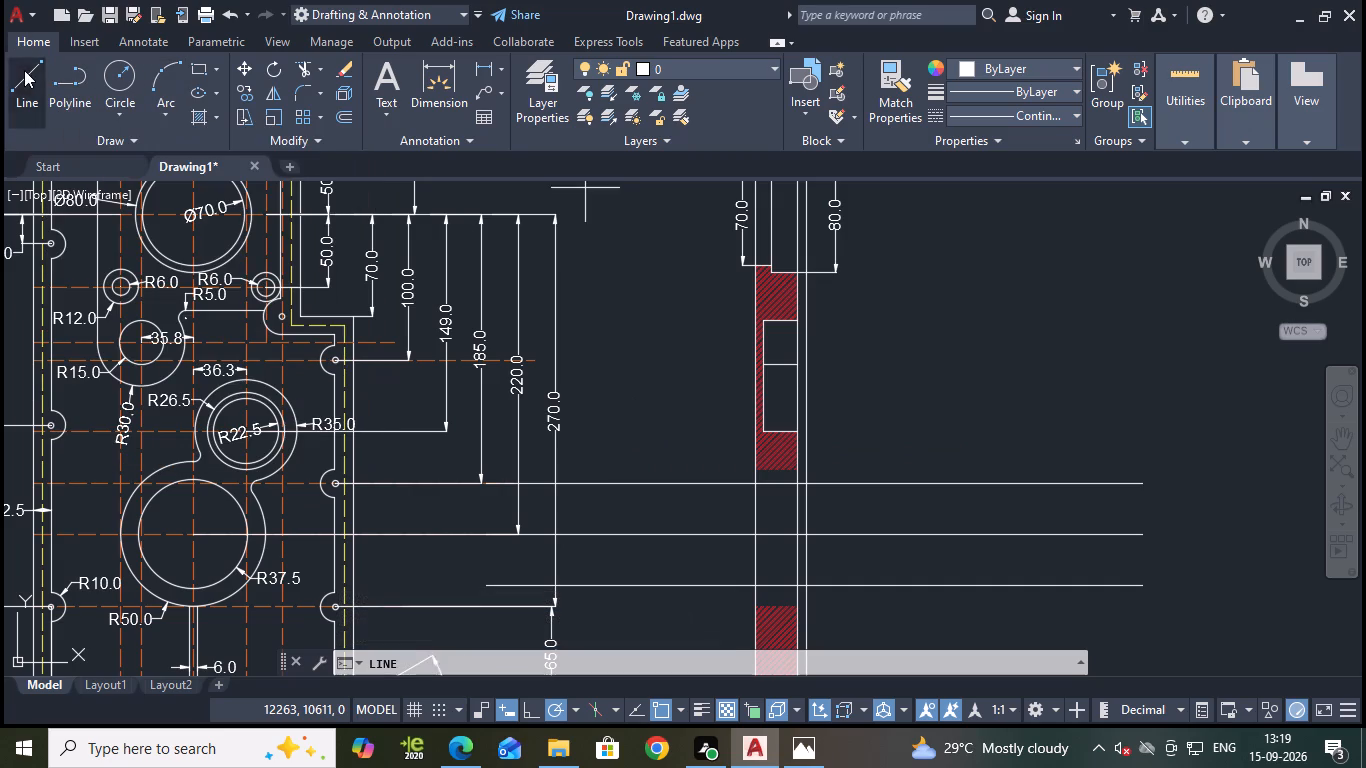
drag(659, 410, 659, 444)
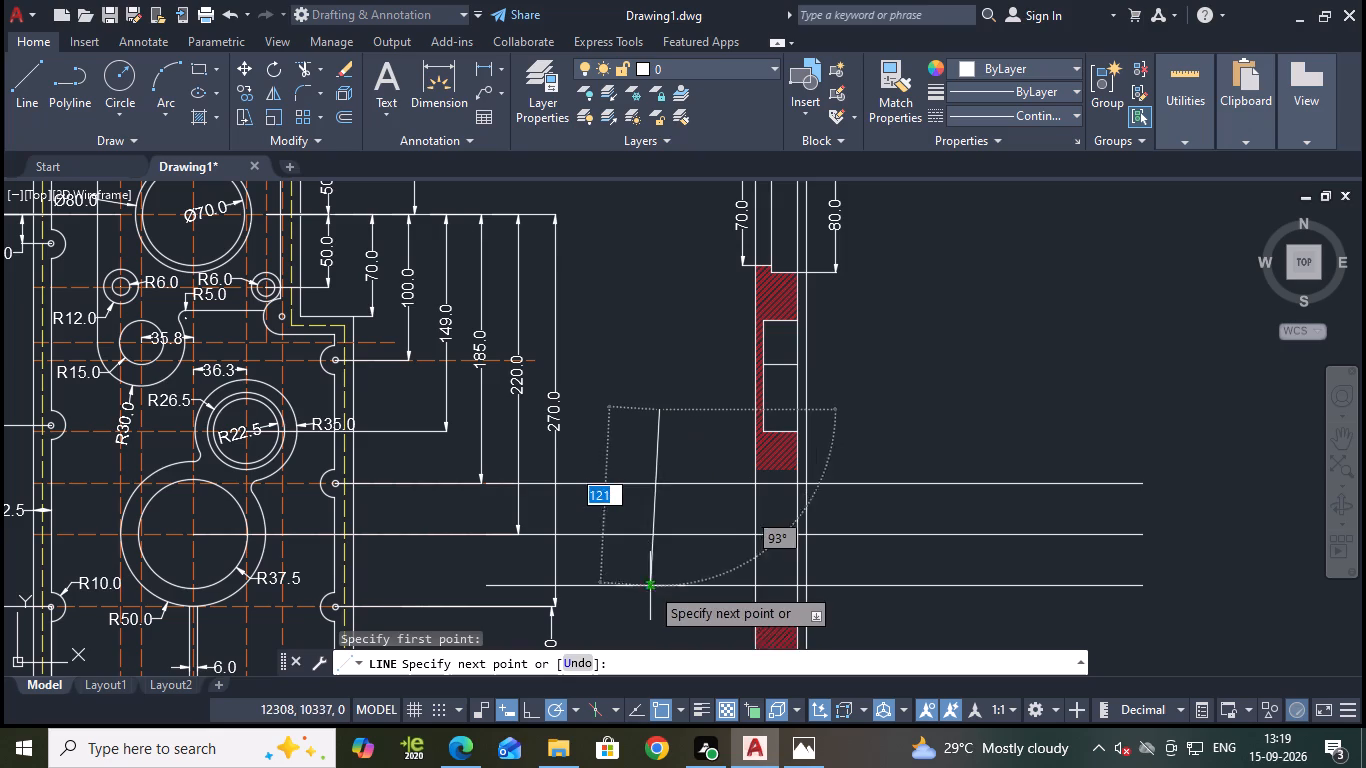
click(657, 619)
key(Escape)
middle_drag(673, 443, 697, 390)
key(Escape)
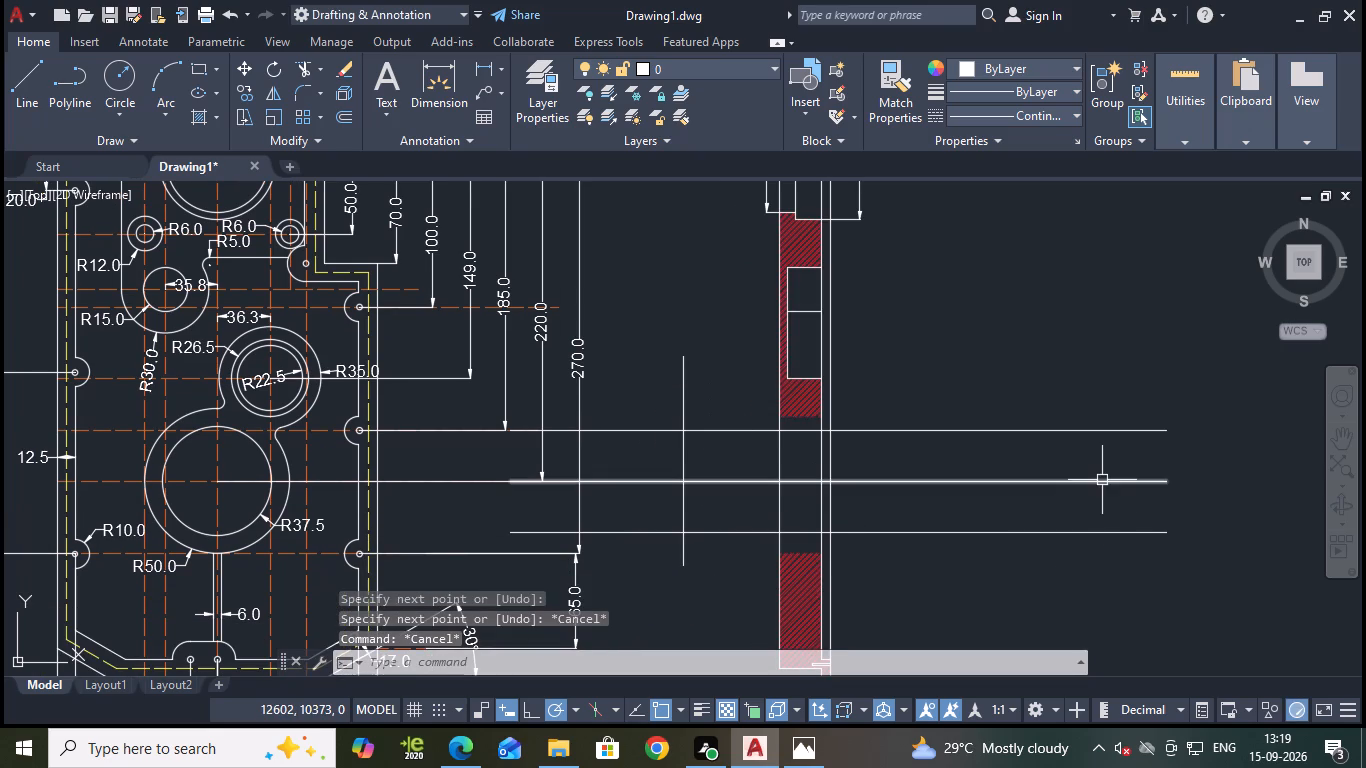
Trim the three horizontal lines where they extend beyond the side view's outermost vertical line on the side away from the front view.
key(t)
key(r)
key(Return)
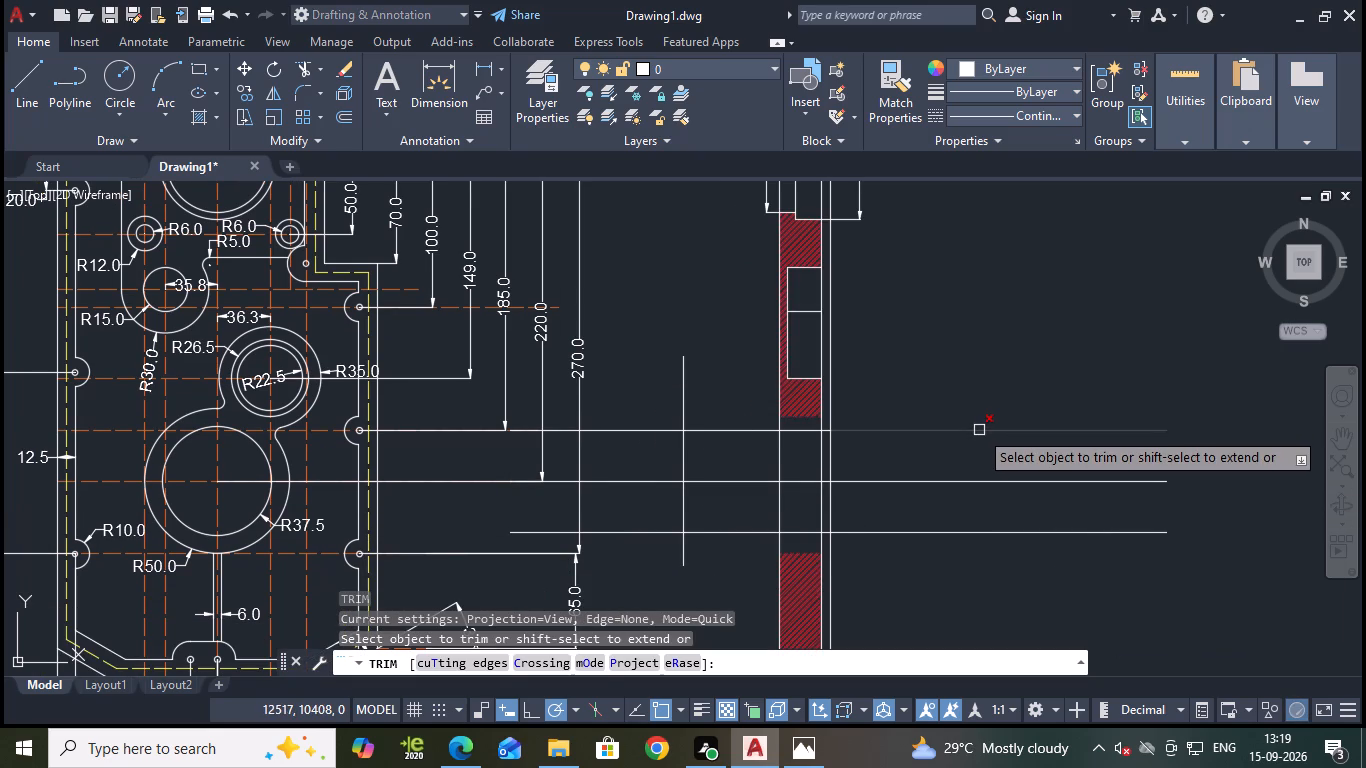
click(979, 430)
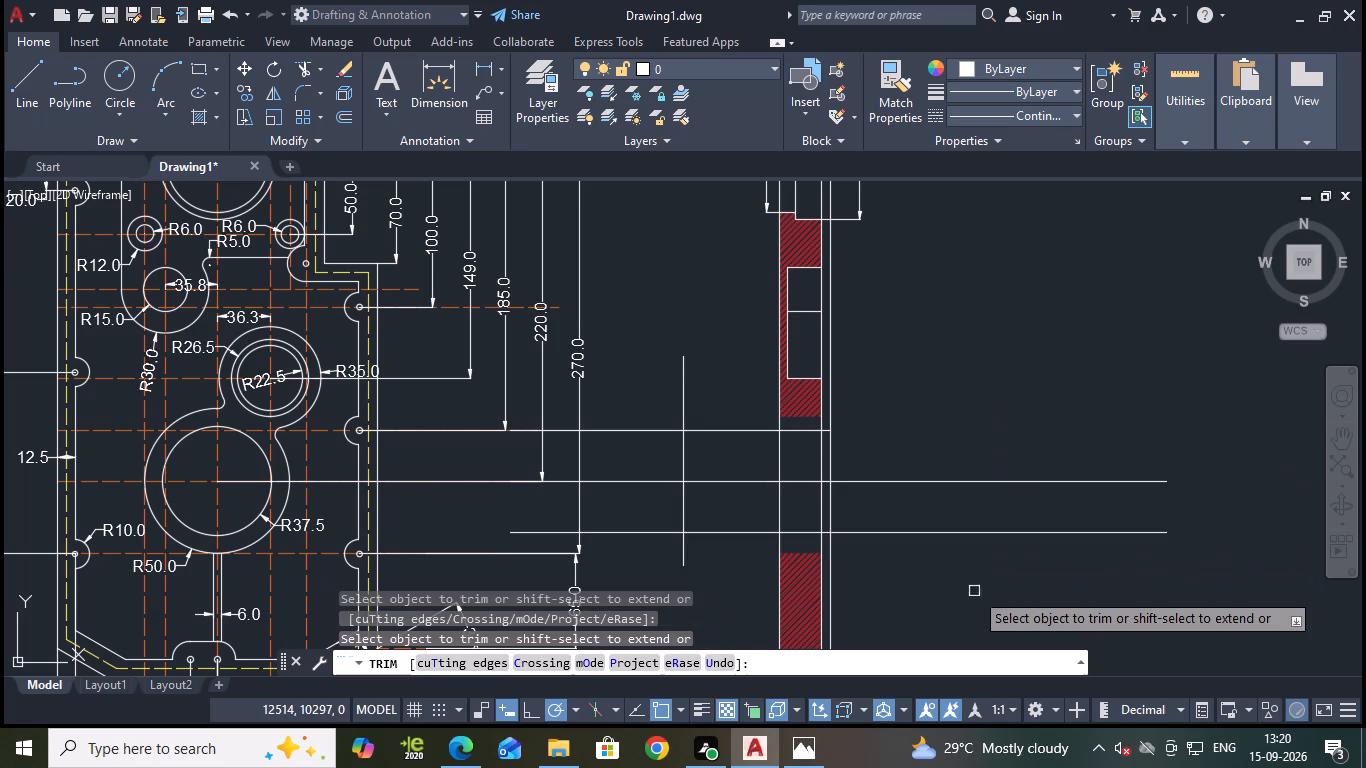
drag(974, 591, 901, 428)
click(901, 428)
scroll(908, 470, up, 1)
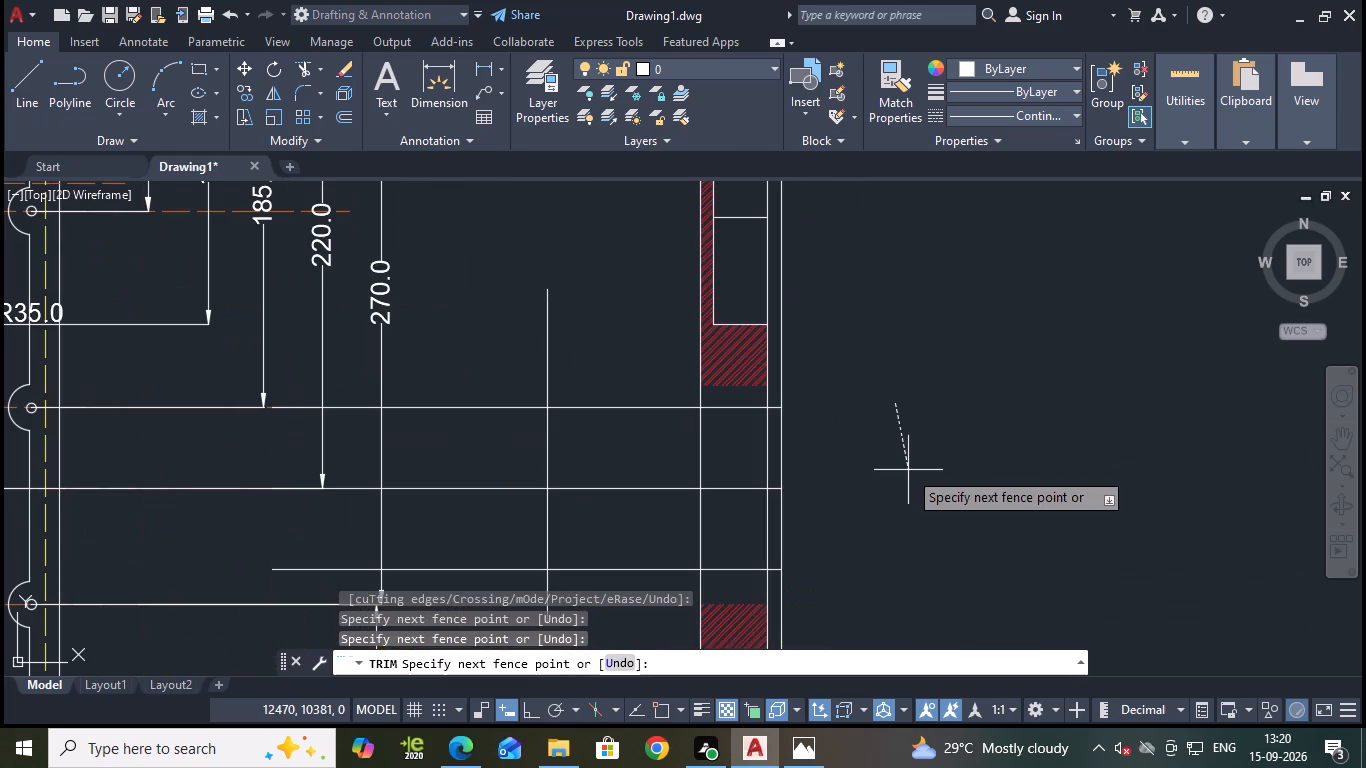
key(Escape)
Trim the upper and lower offset lines out of the narrow strip between the side view's two far vertical lines.
scroll(738, 386, up, 2)
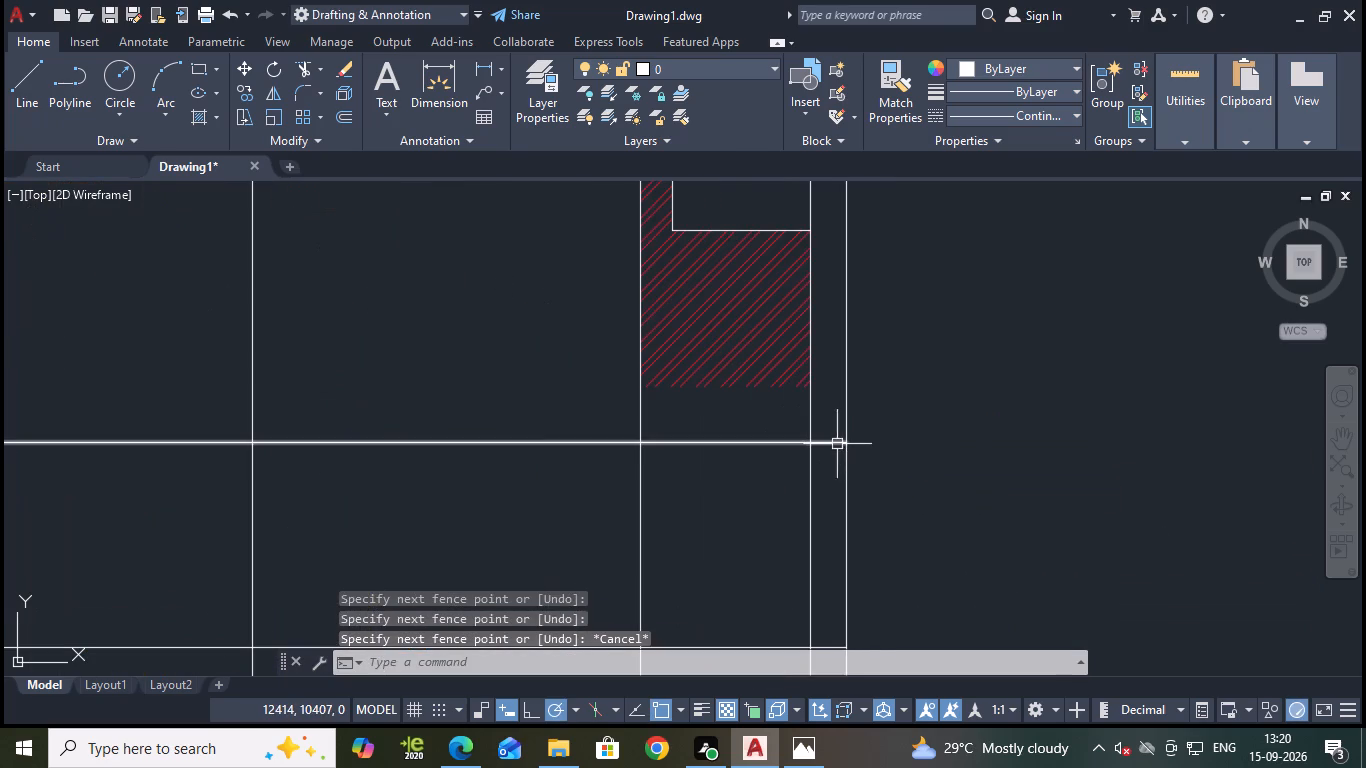
key(space)
click(828, 441)
scroll(908, 478, down, 2)
middle_drag(979, 570, 968, 446)
scroll(923, 505, up, 1)
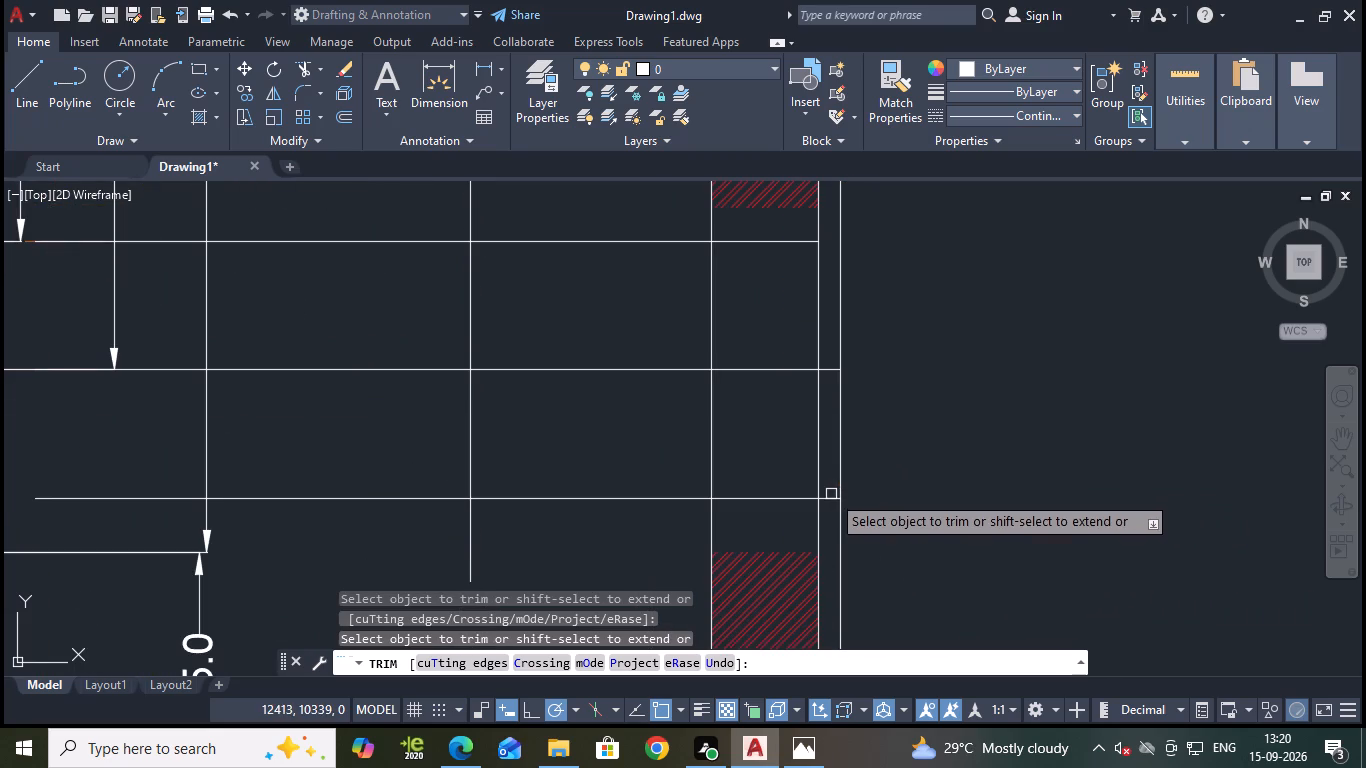
click(831, 496)
scroll(907, 458, down, 2)
key(Escape)
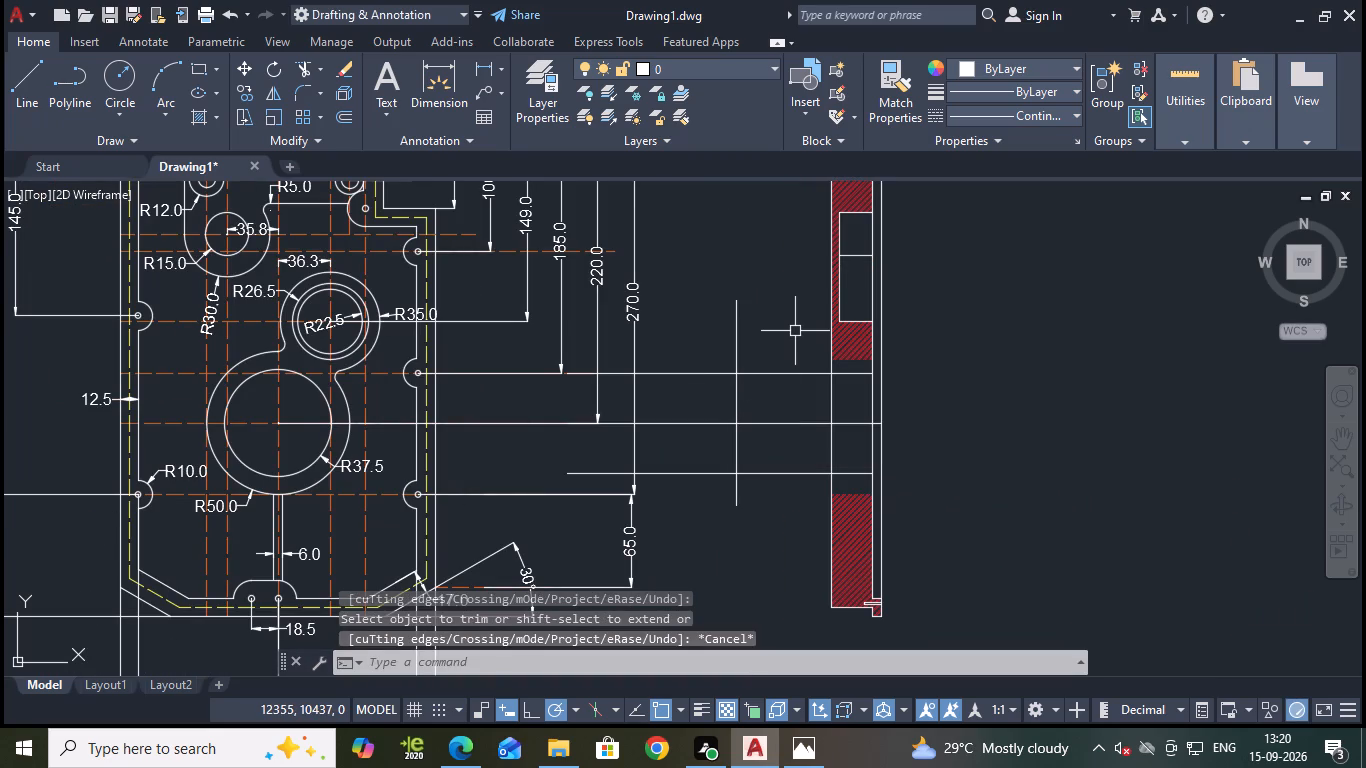
Trim the three horizontal lines between the vertical helper line and the side view's near edge.
text(tr)
key(Return)
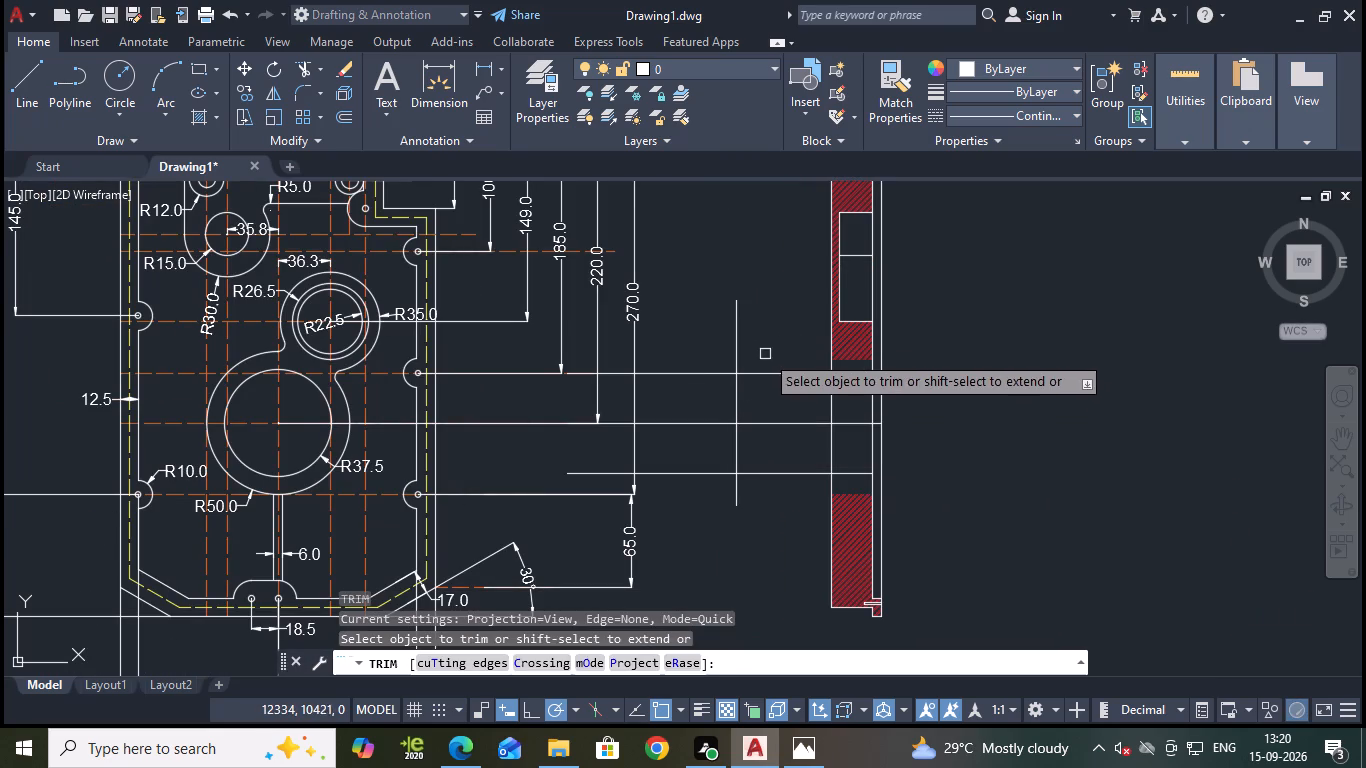
drag(765, 326, 776, 521)
key(Escape)
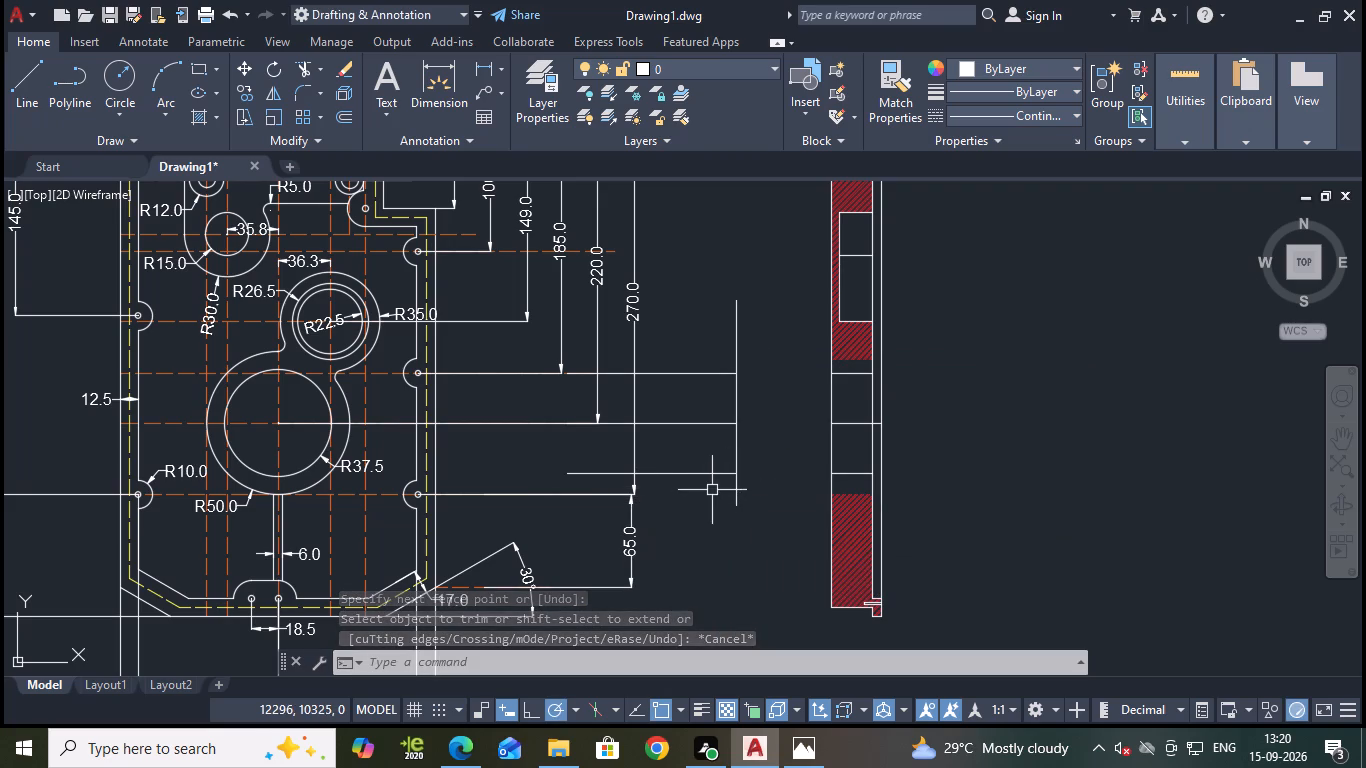
Erase the three leftover horizontal pieces between the views and the vertical helper line.
click(682, 477)
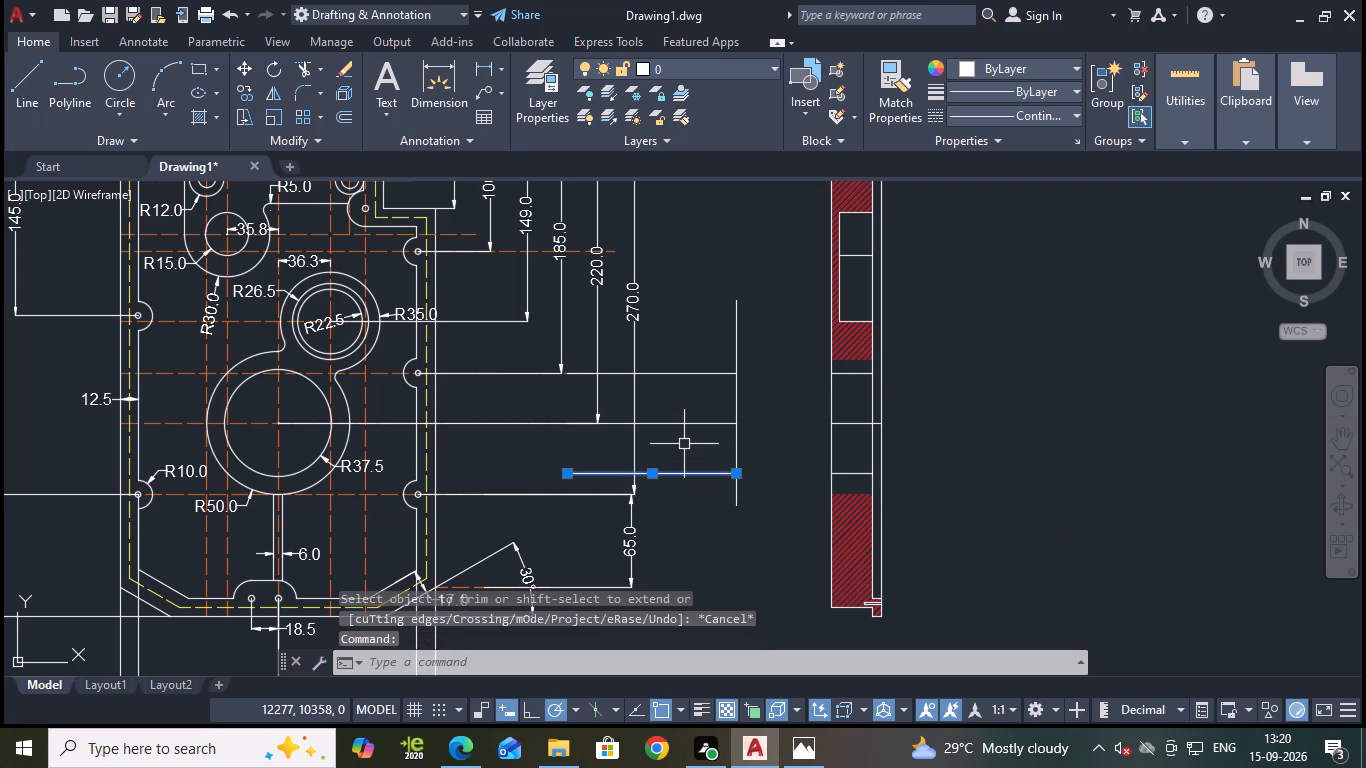
click(680, 420)
click(681, 376)
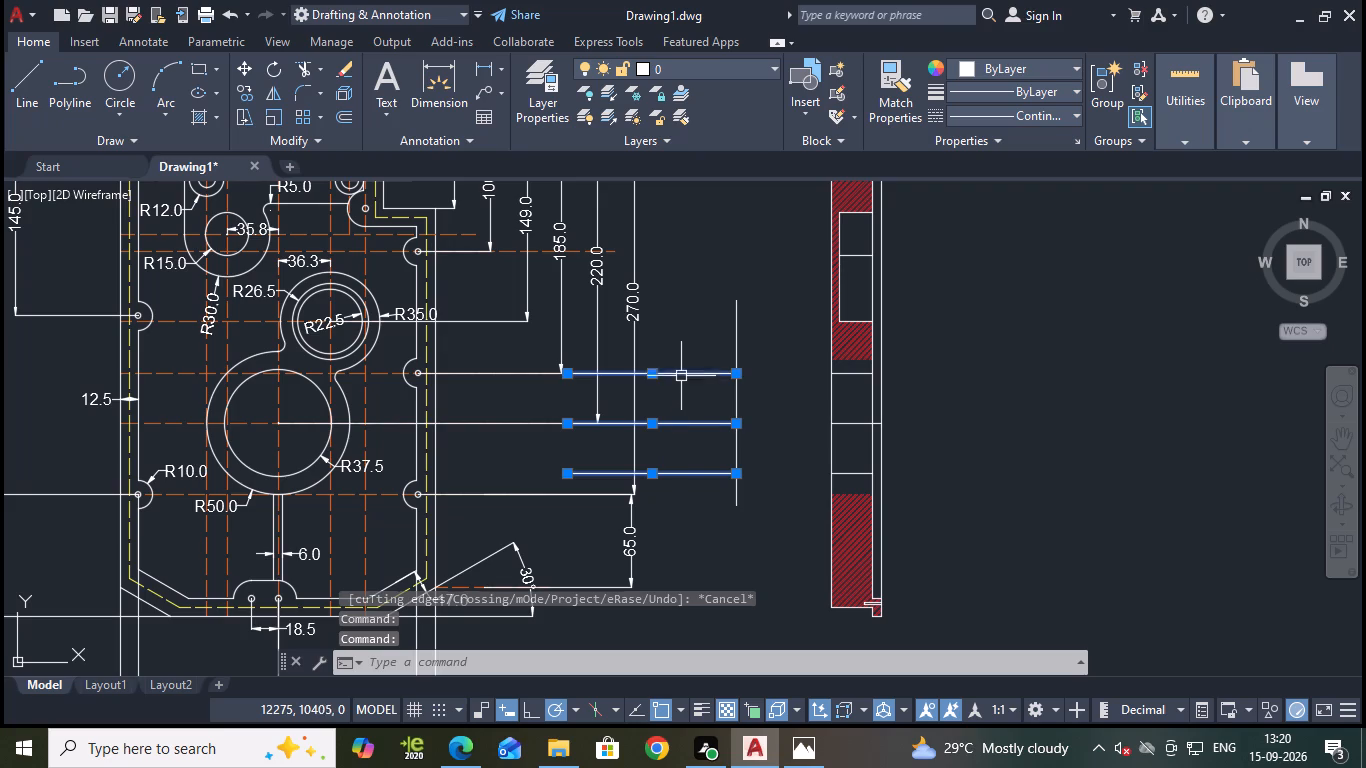
key(e)
key(Return)
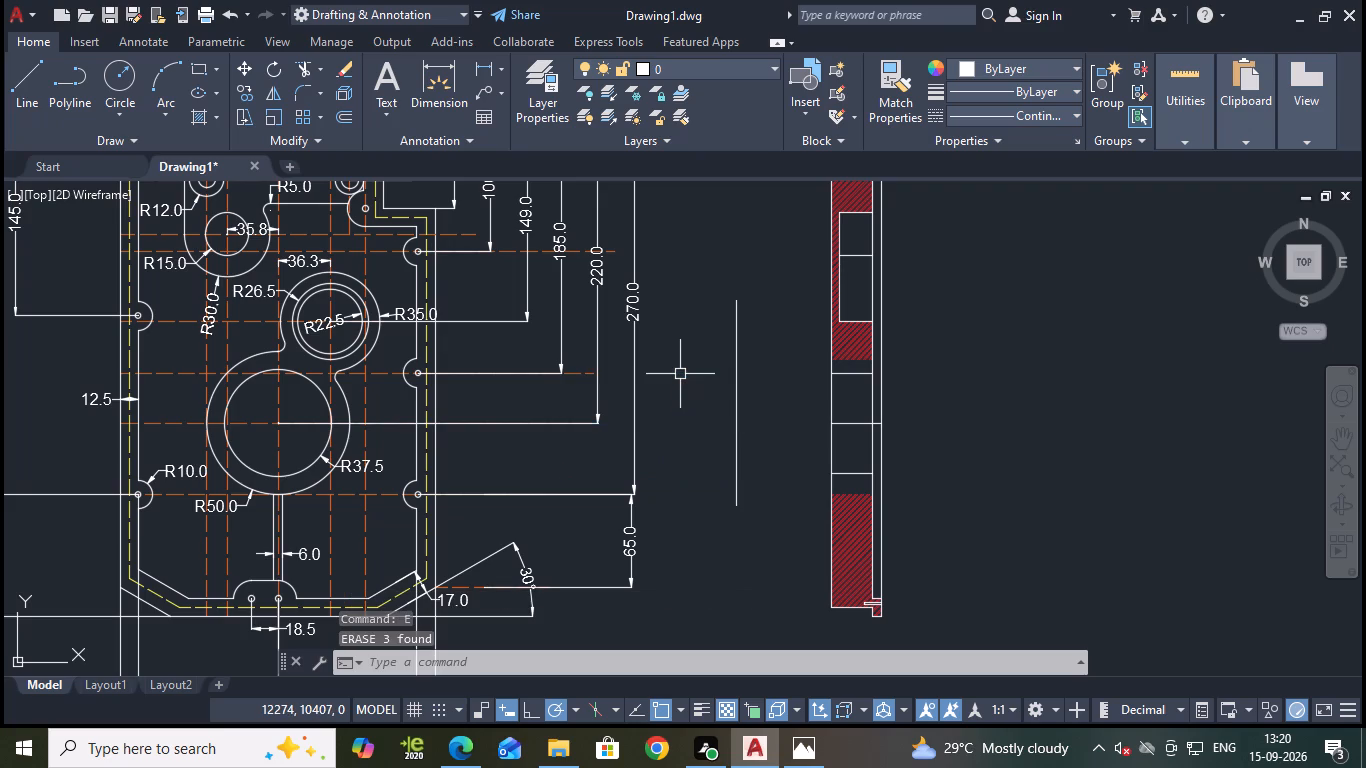
click(734, 391)
key(e)
key(Return)
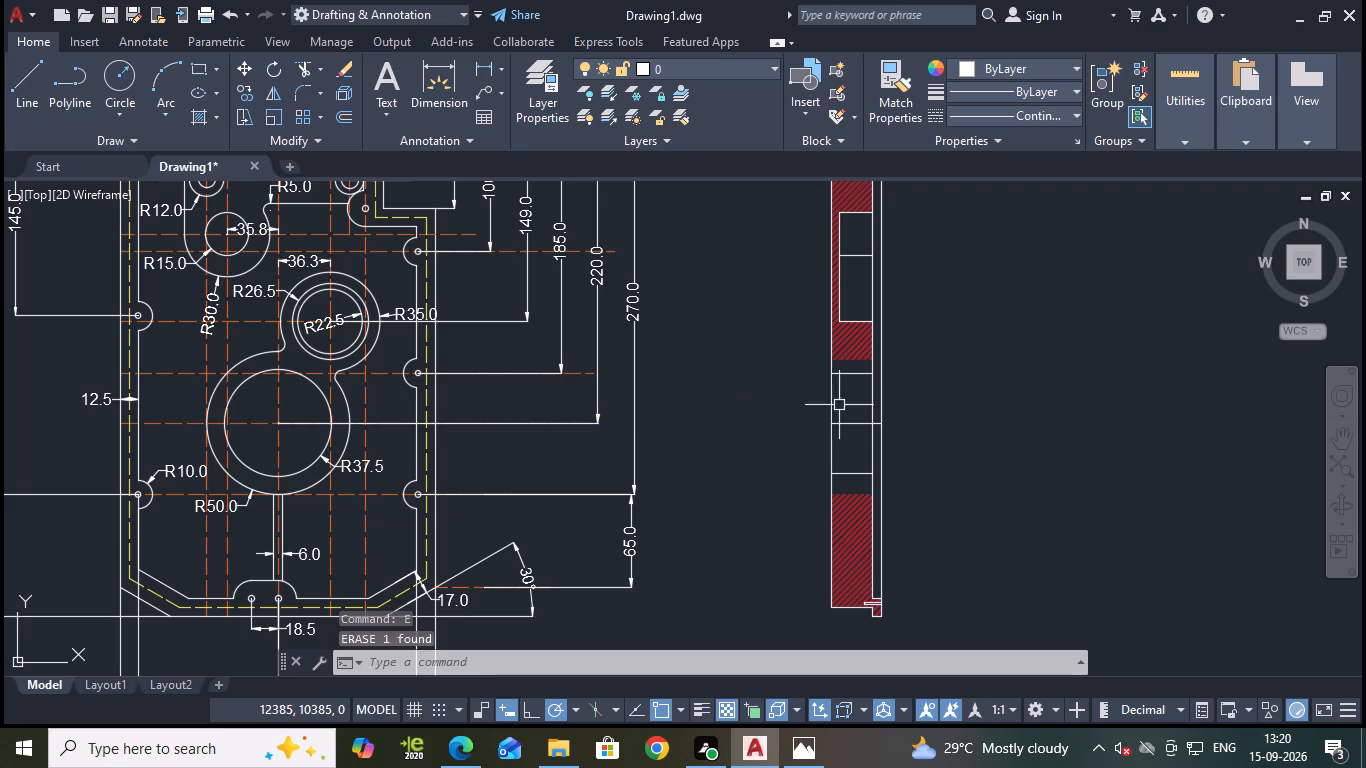
Trim the lower bore's centre line out of the narrow strip between the side view's two far vertical lines.
scroll(883, 411, up, 2)
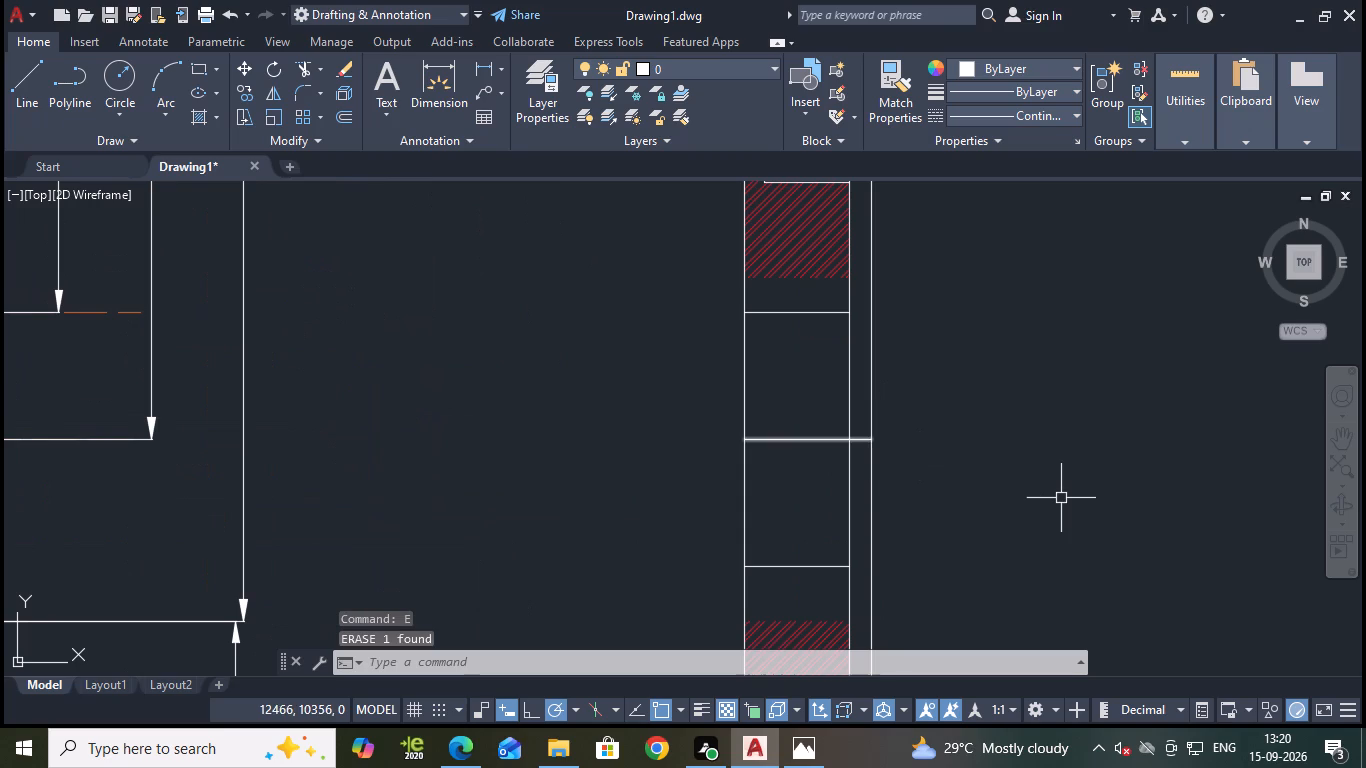
text(tr)
key(Return)
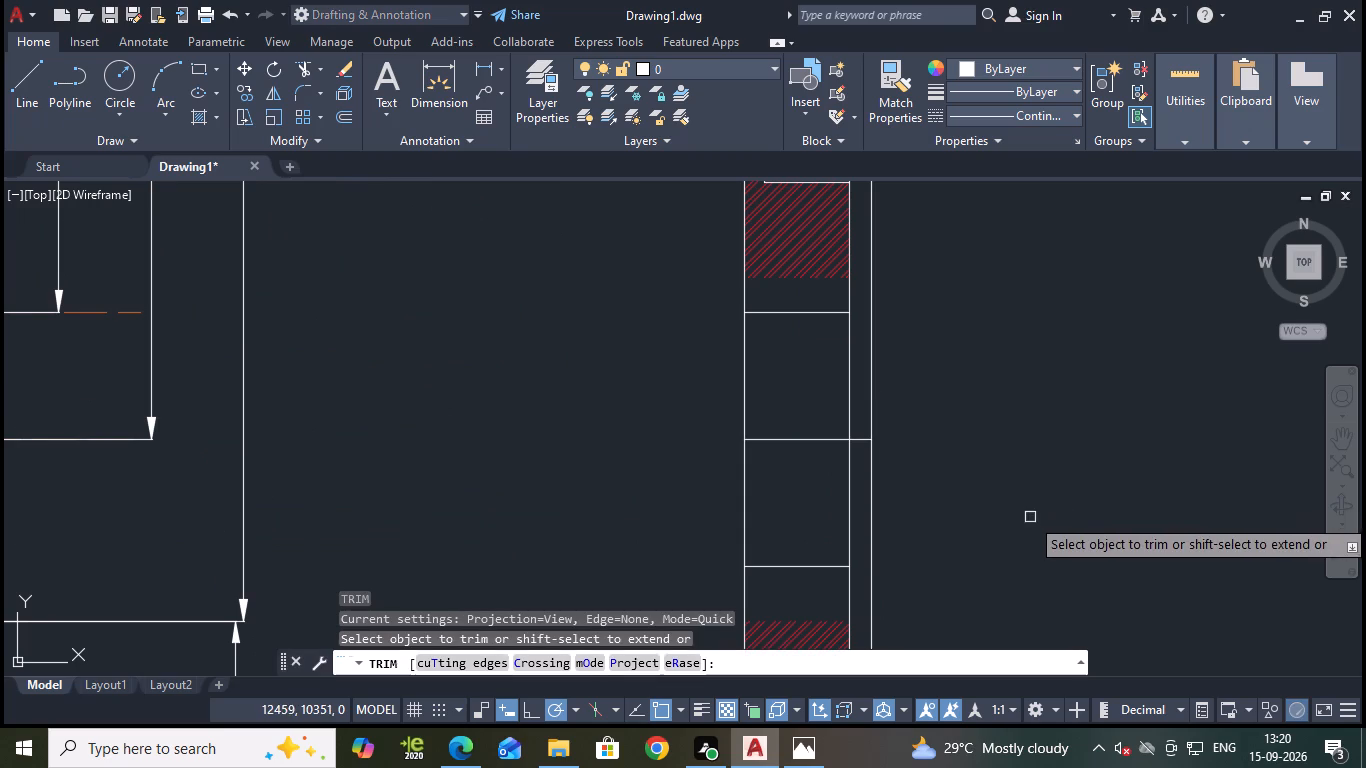
click(857, 442)
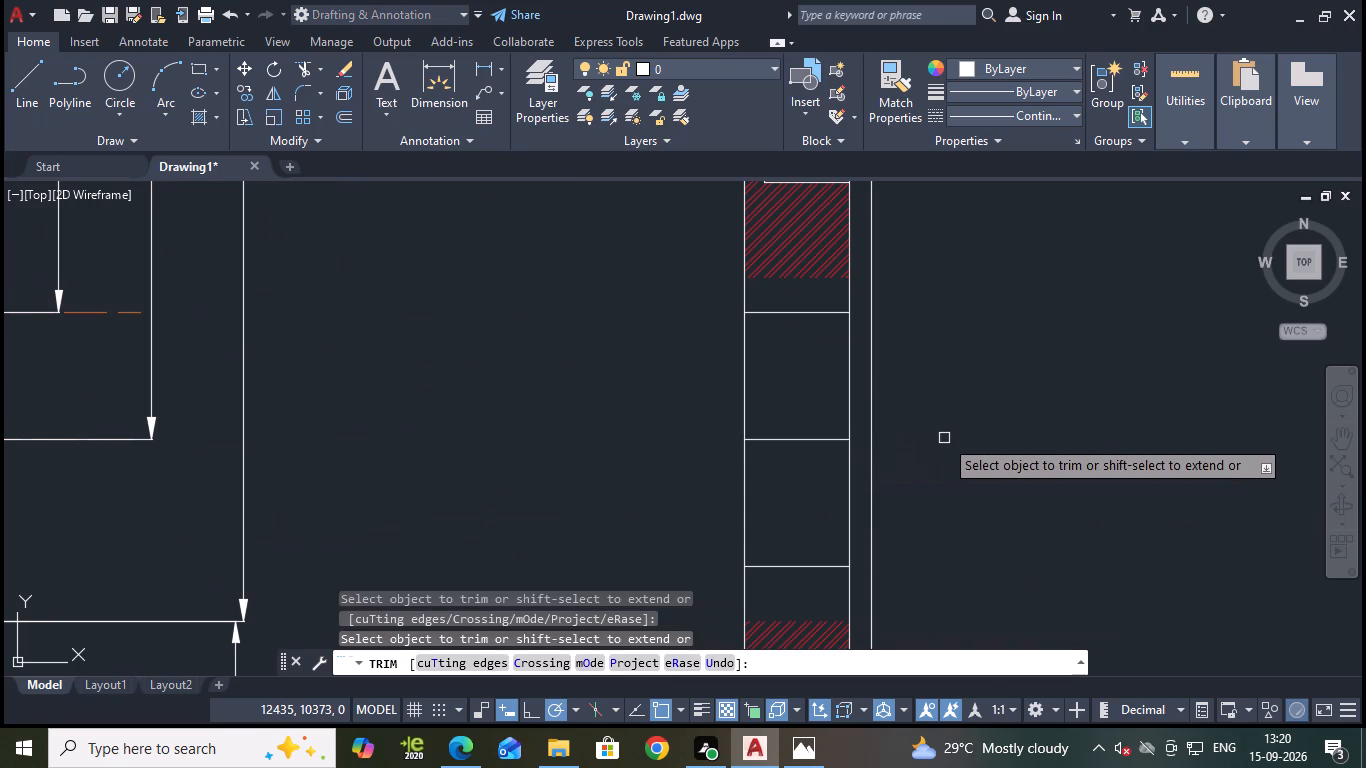
scroll(944, 438, down, 2)
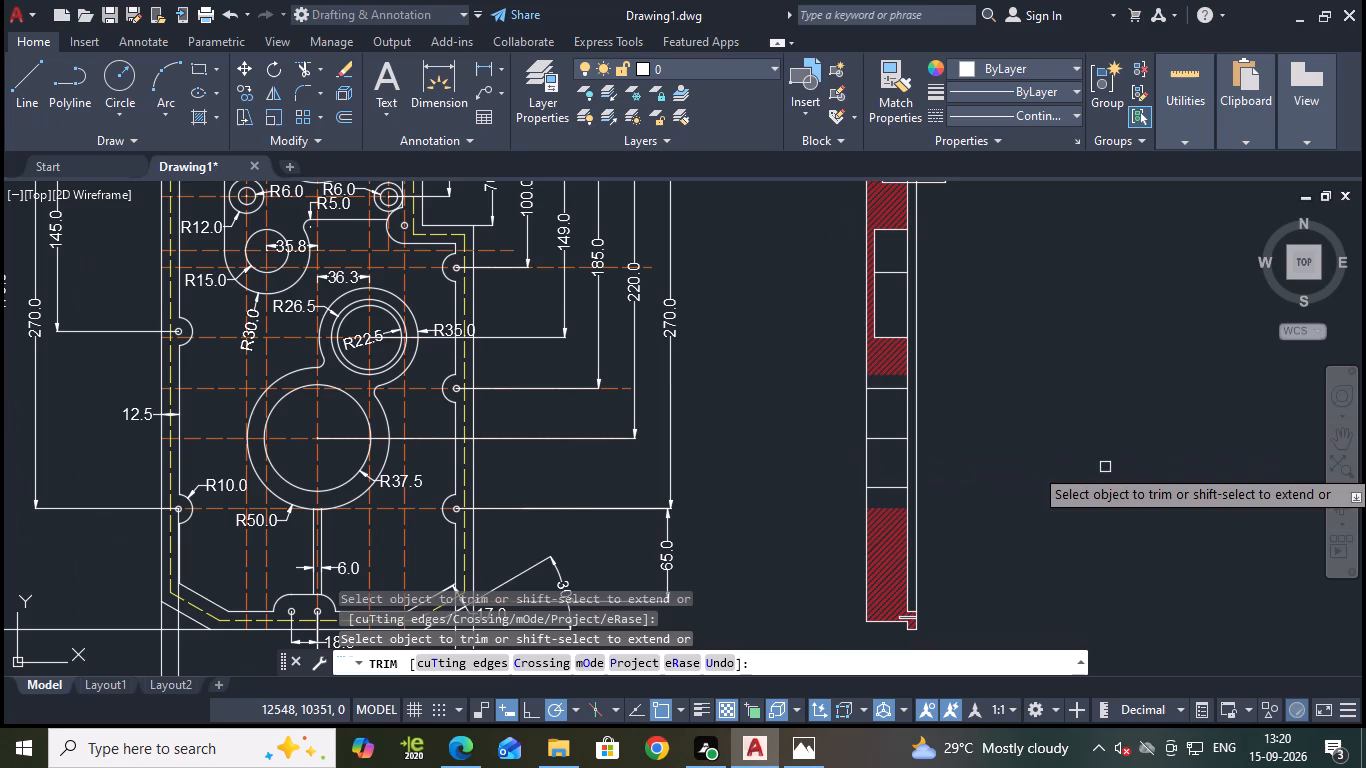
scroll(1065, 392, down, 1)
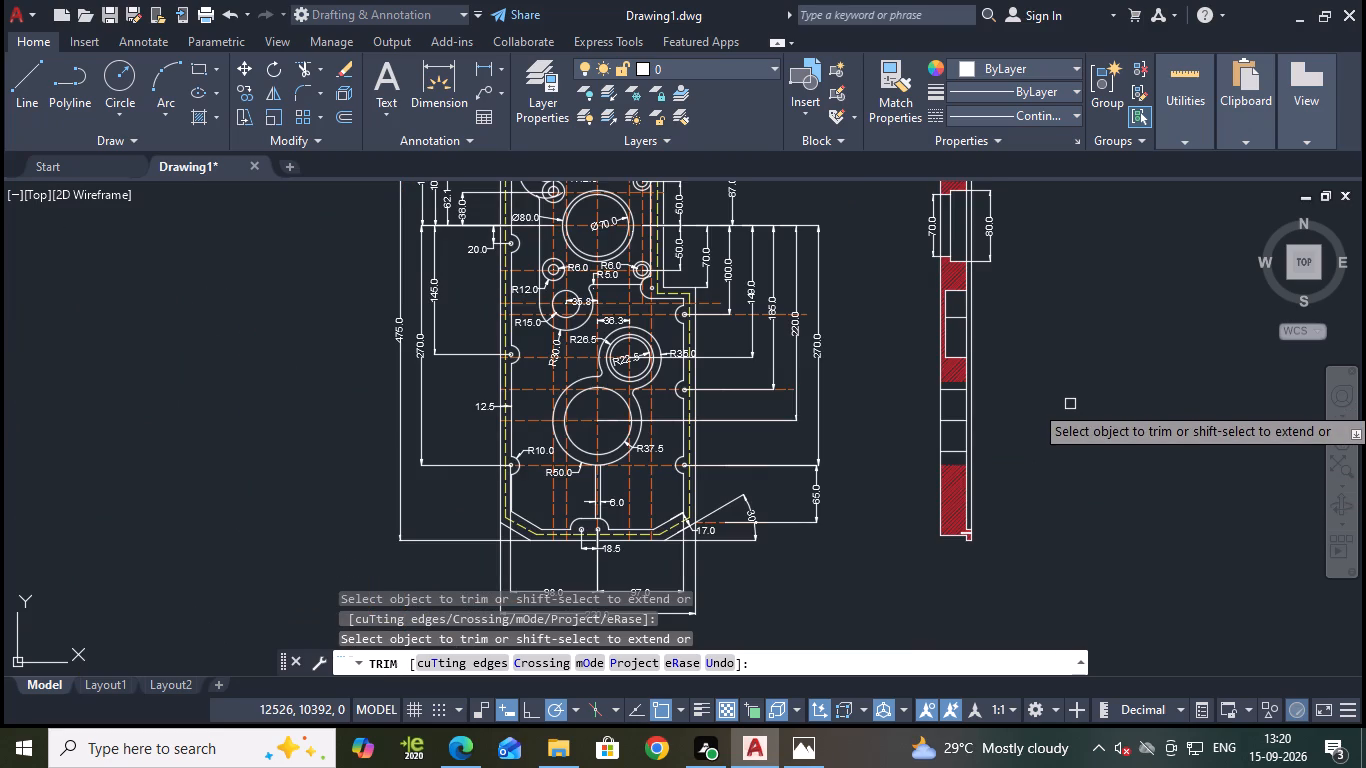
scroll(971, 344, up, 1)
key(Escape)
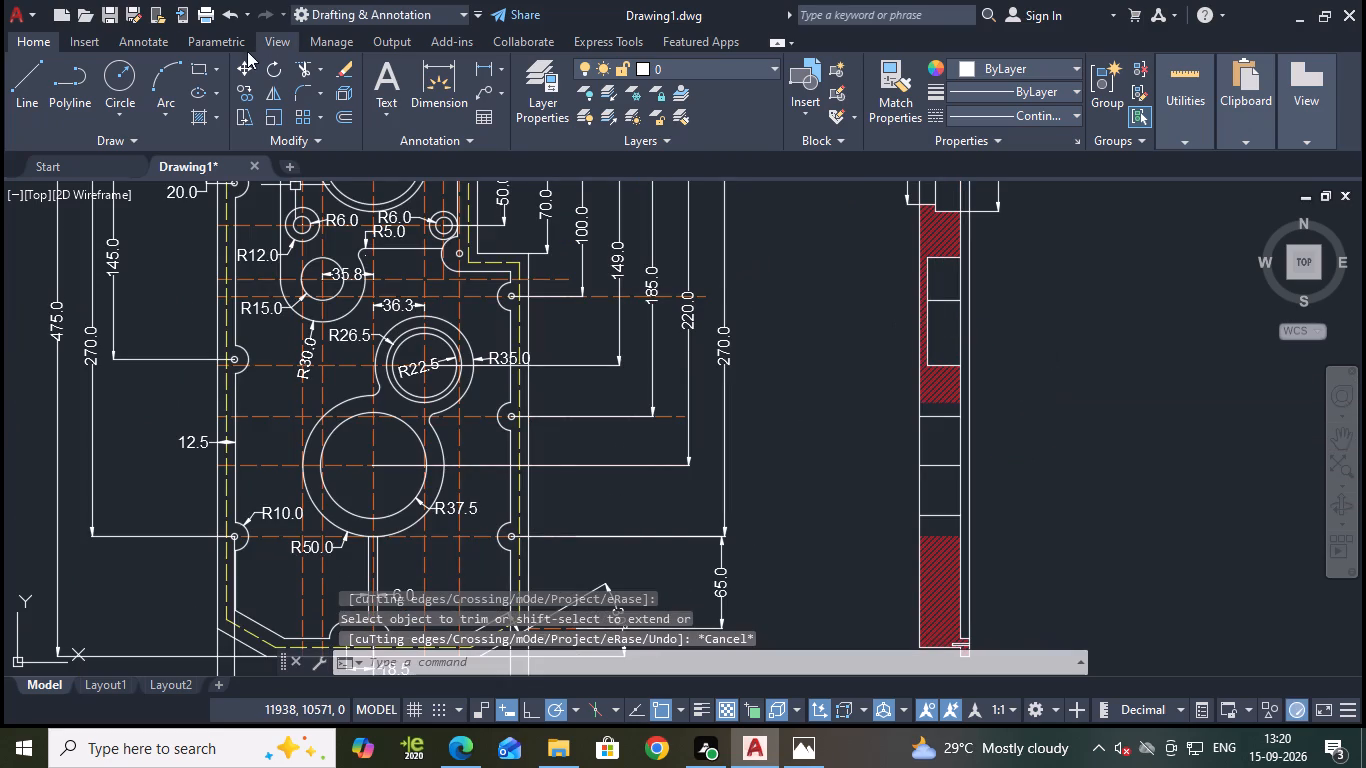
Hatch the section areas above and below the lower bore up to its new edges with the preset red pattern at scale 8.
click(191, 117)
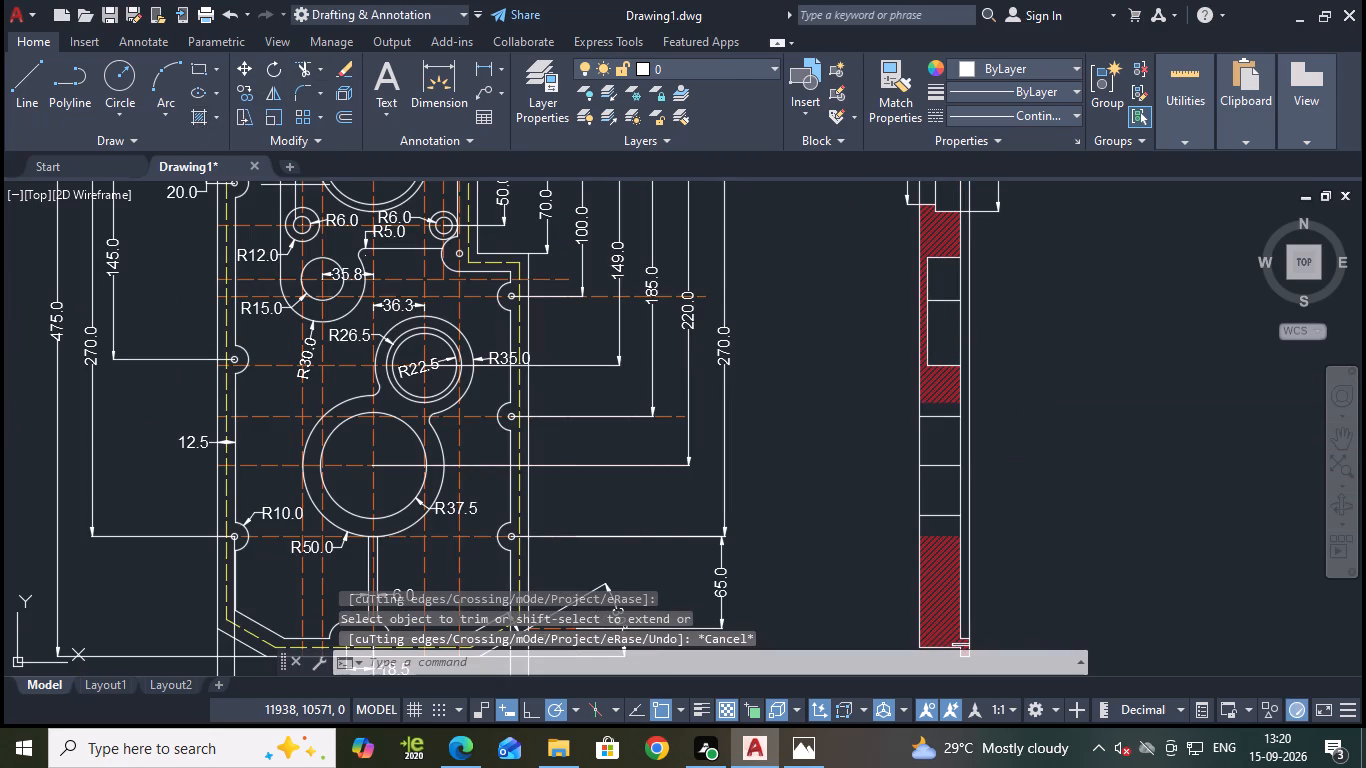
click(928, 406)
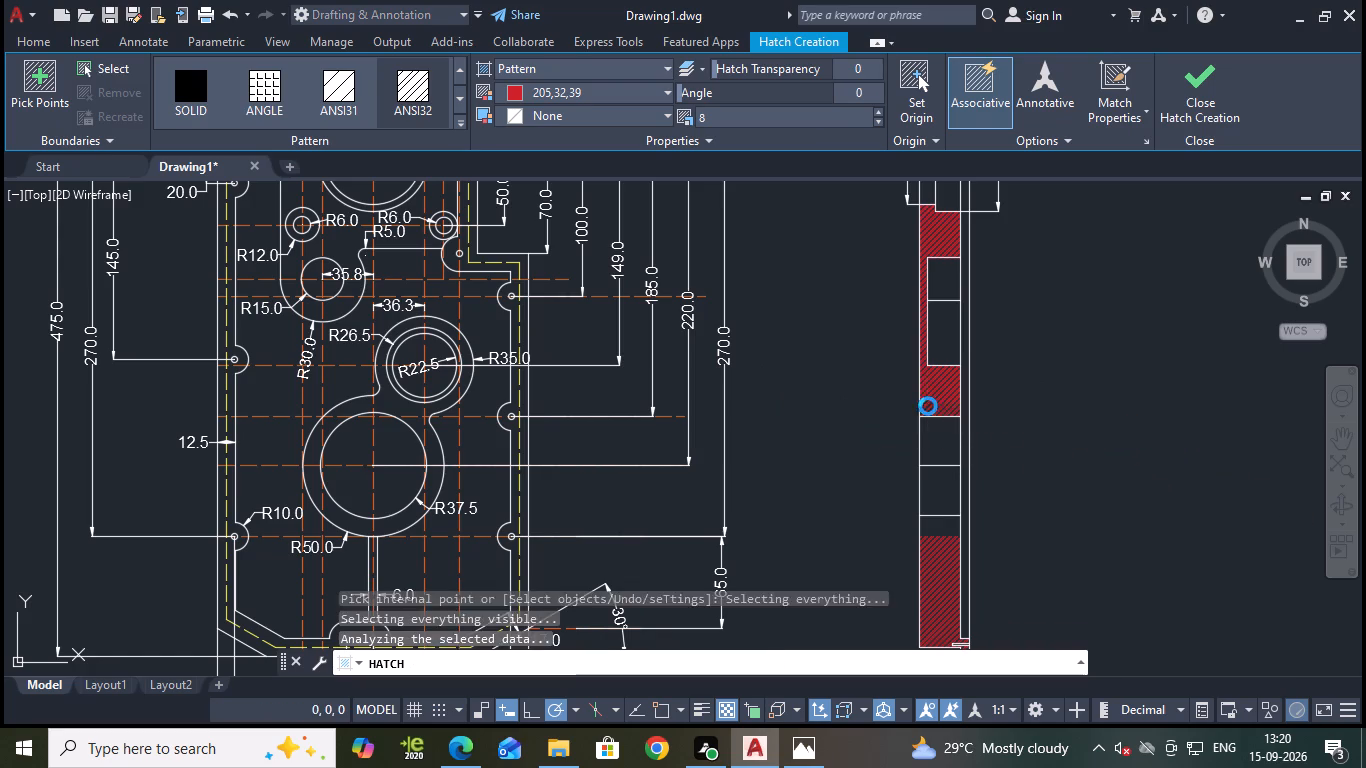
click(942, 531)
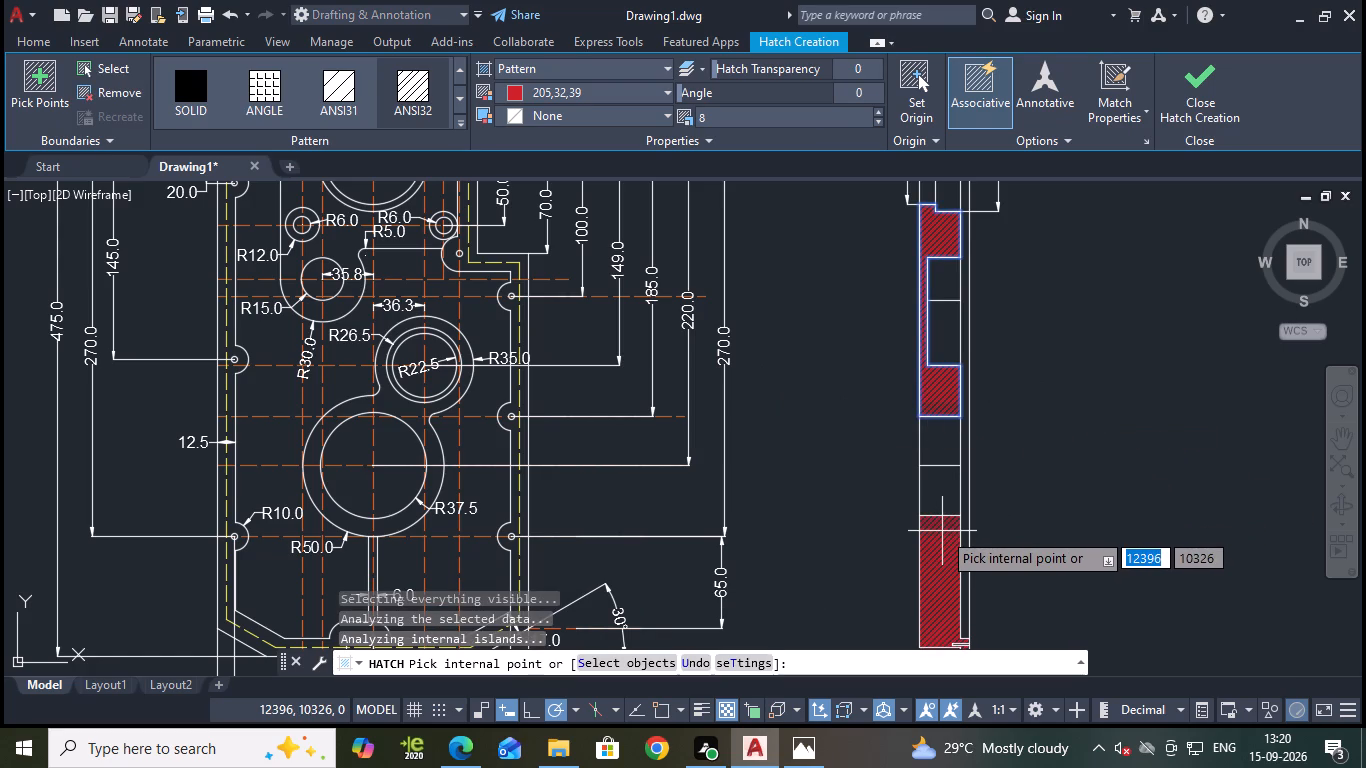
key(Escape)
key(Escape)
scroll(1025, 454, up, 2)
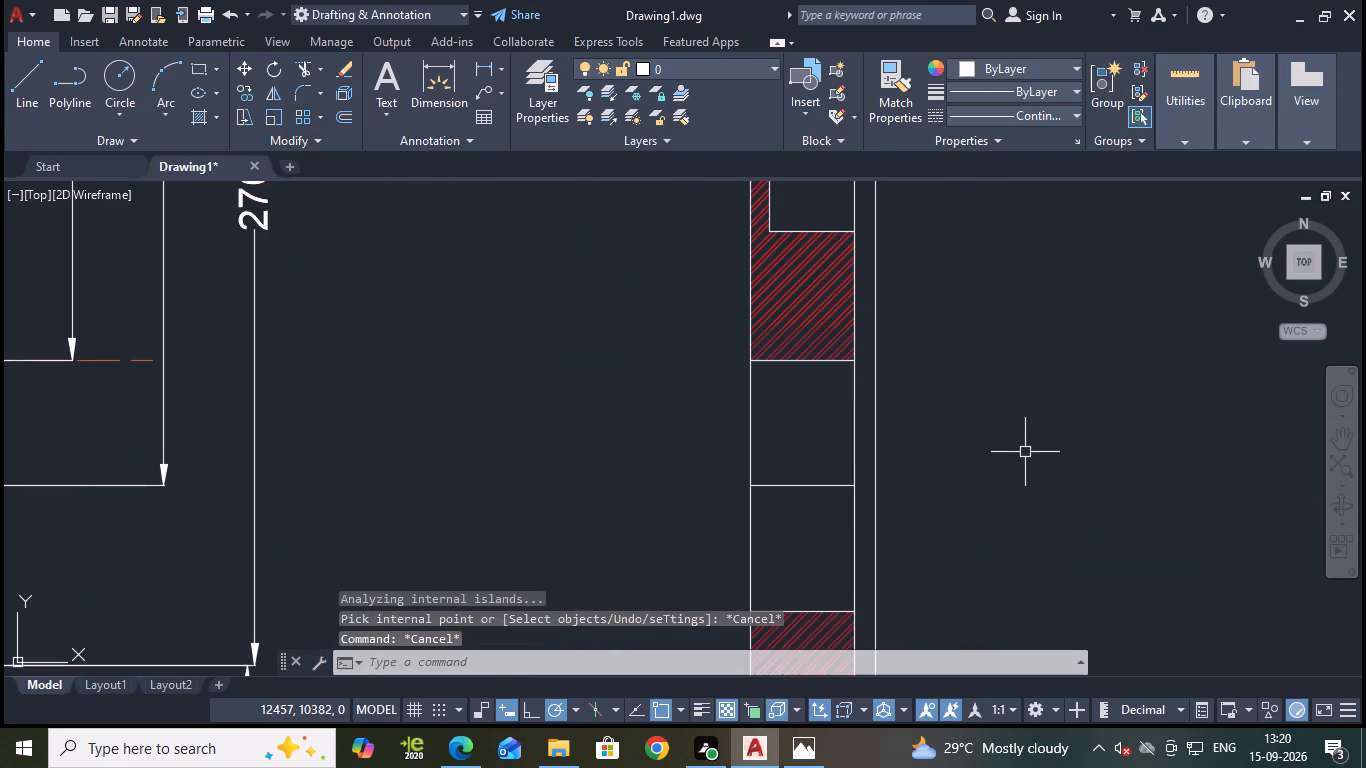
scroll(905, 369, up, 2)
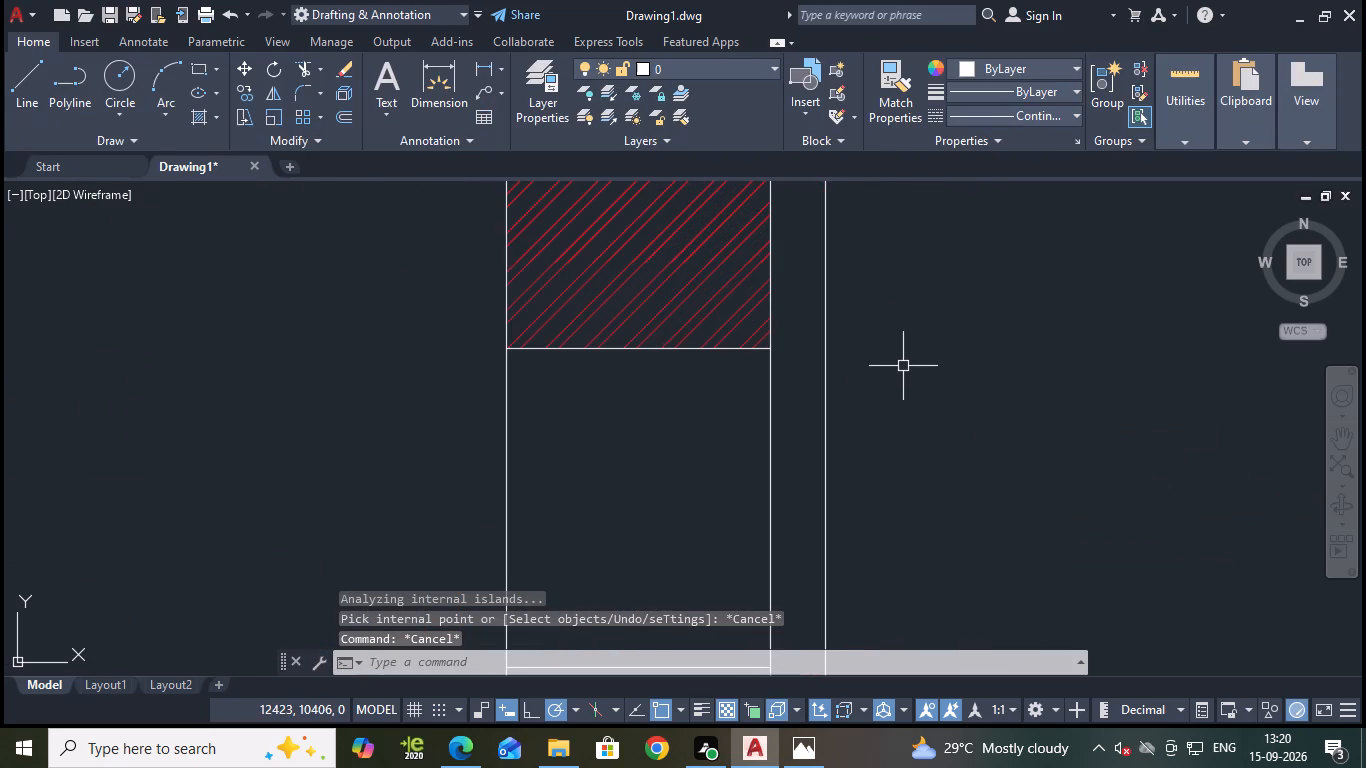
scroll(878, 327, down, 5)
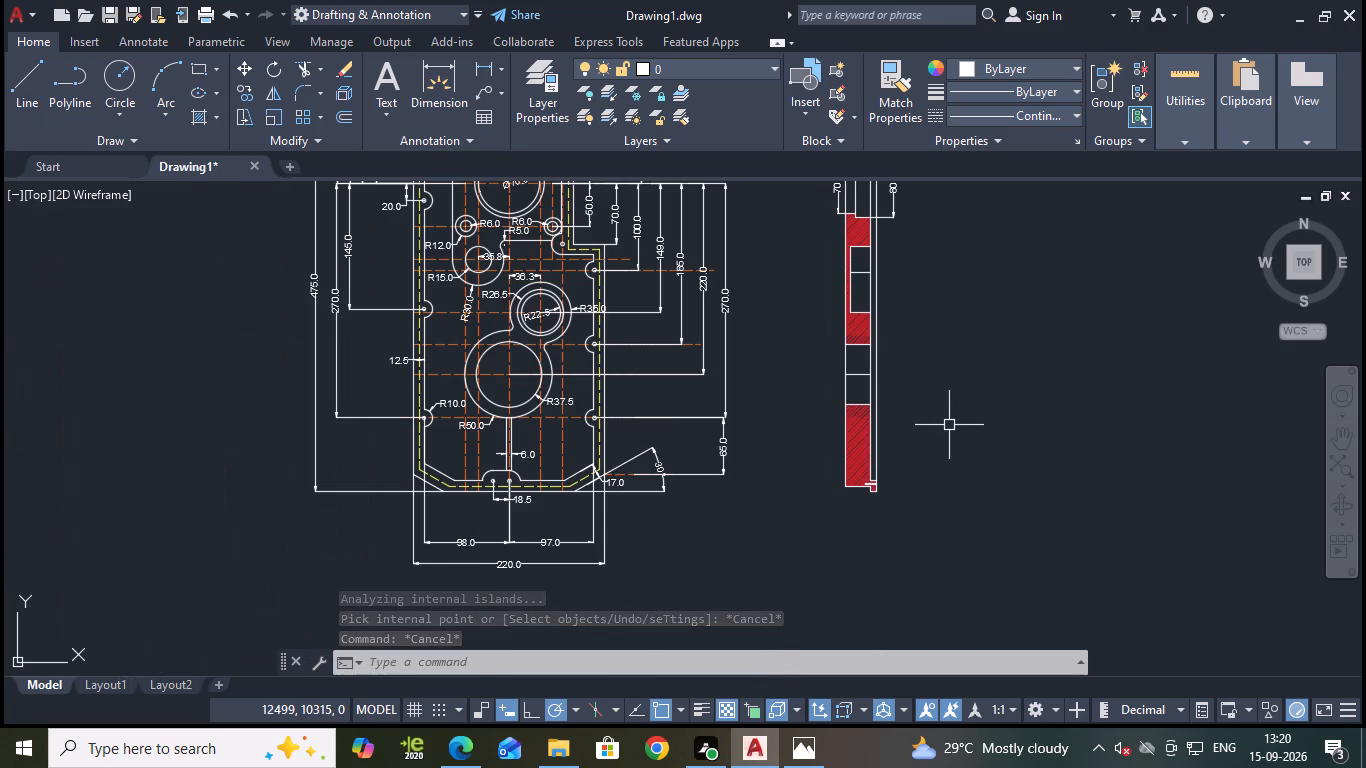
Erase both red section hatches above and below the lower bore in the side view.
key(Escape)
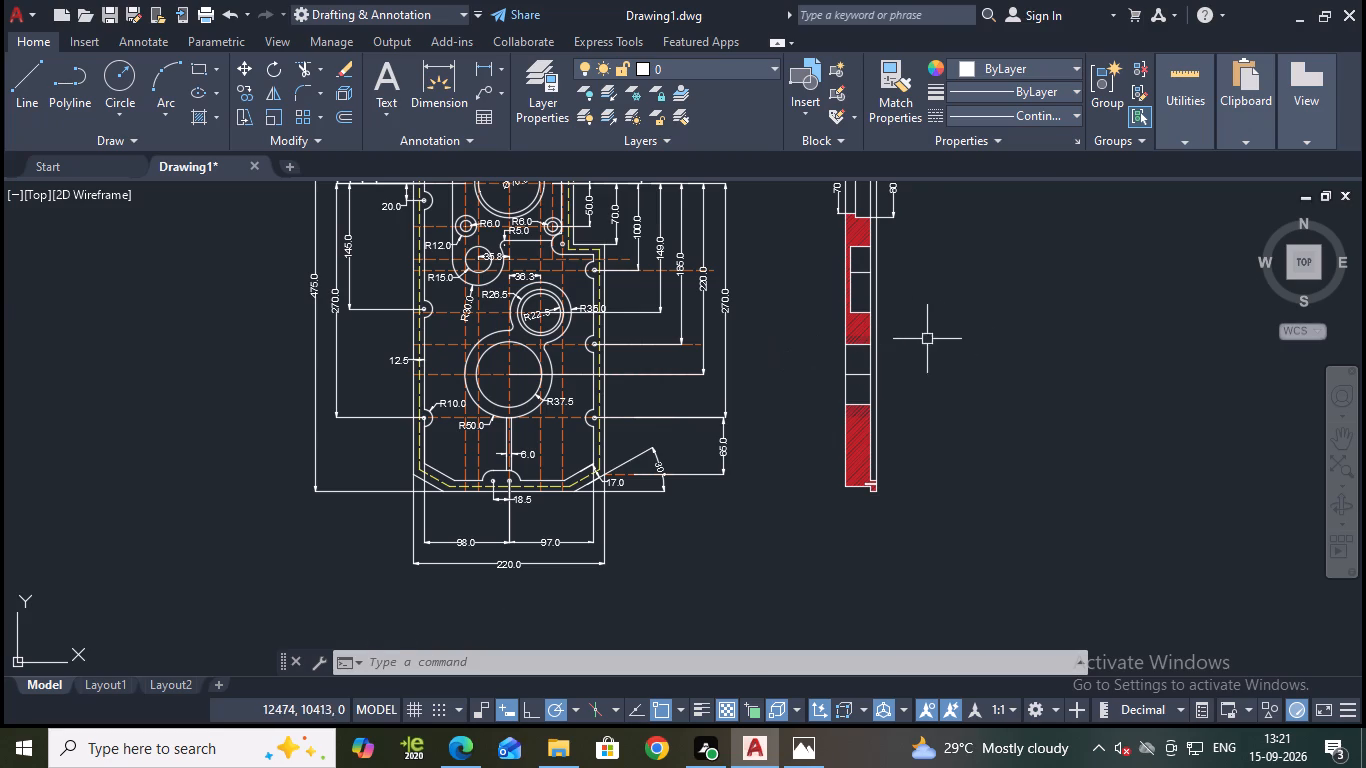
scroll(919, 319, up, 1)
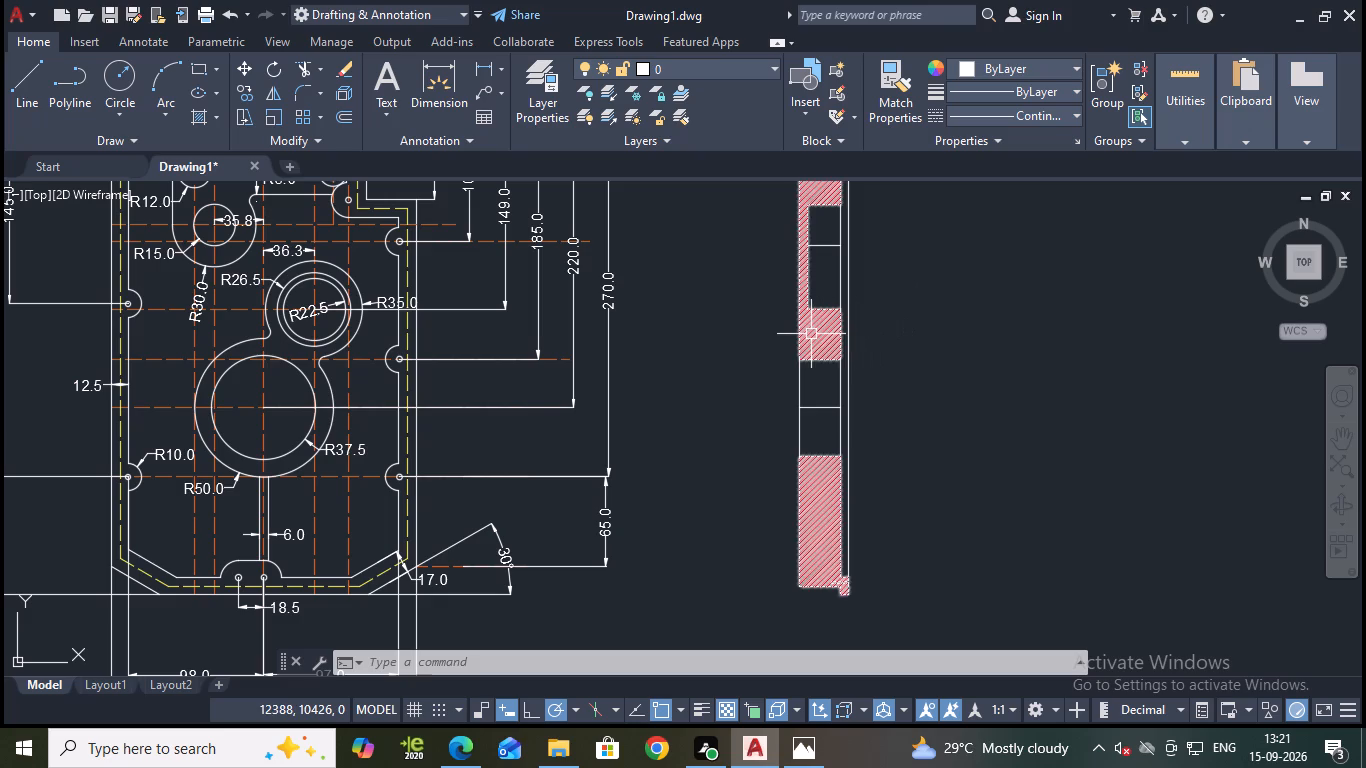
click(811, 334)
key(Delete)
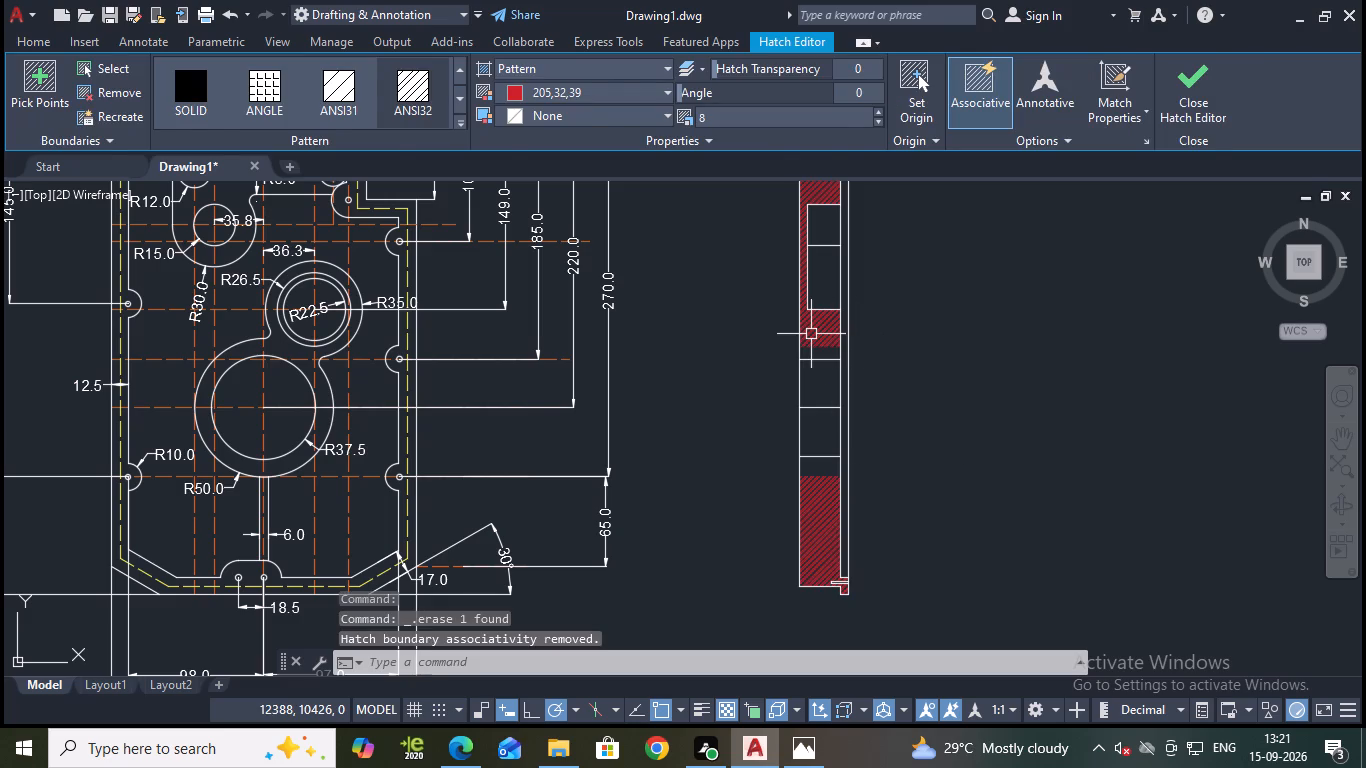
click(811, 334)
key(Delete)
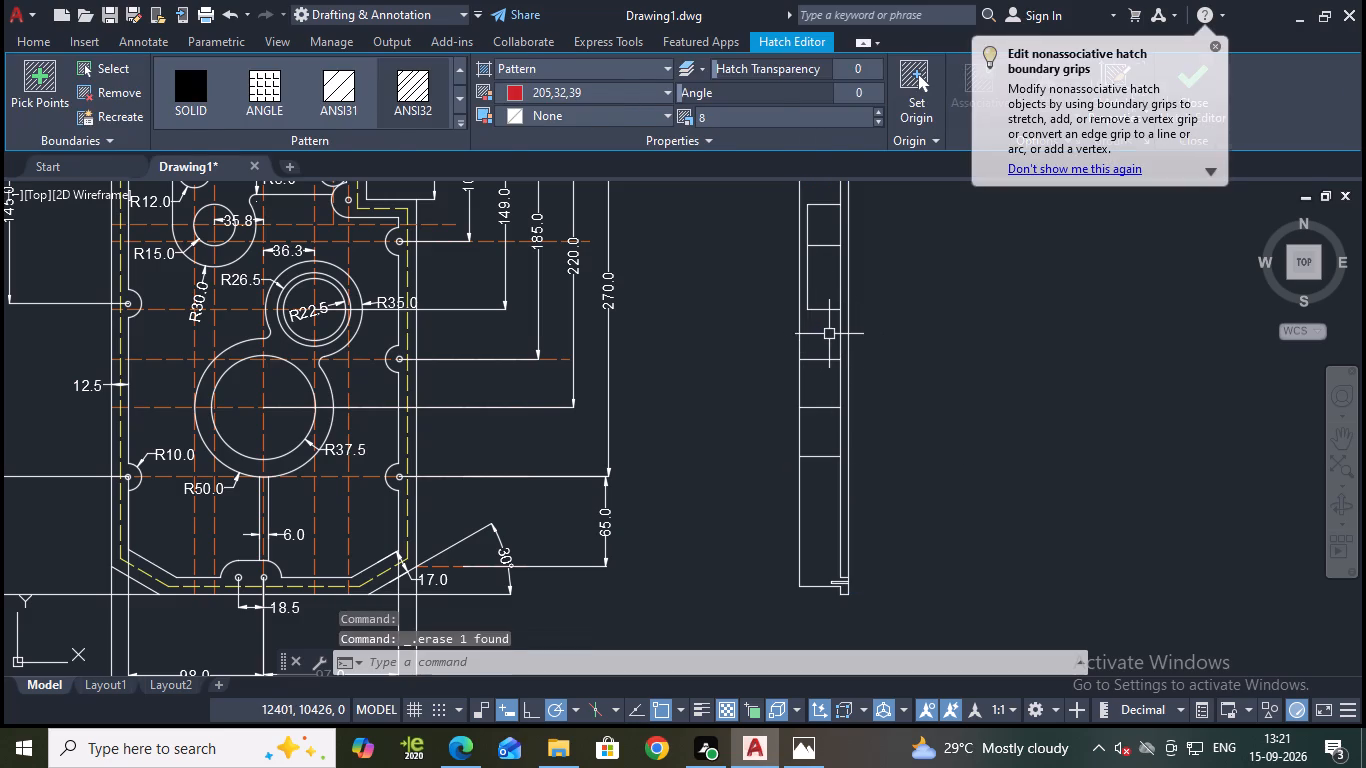
key(Escape)
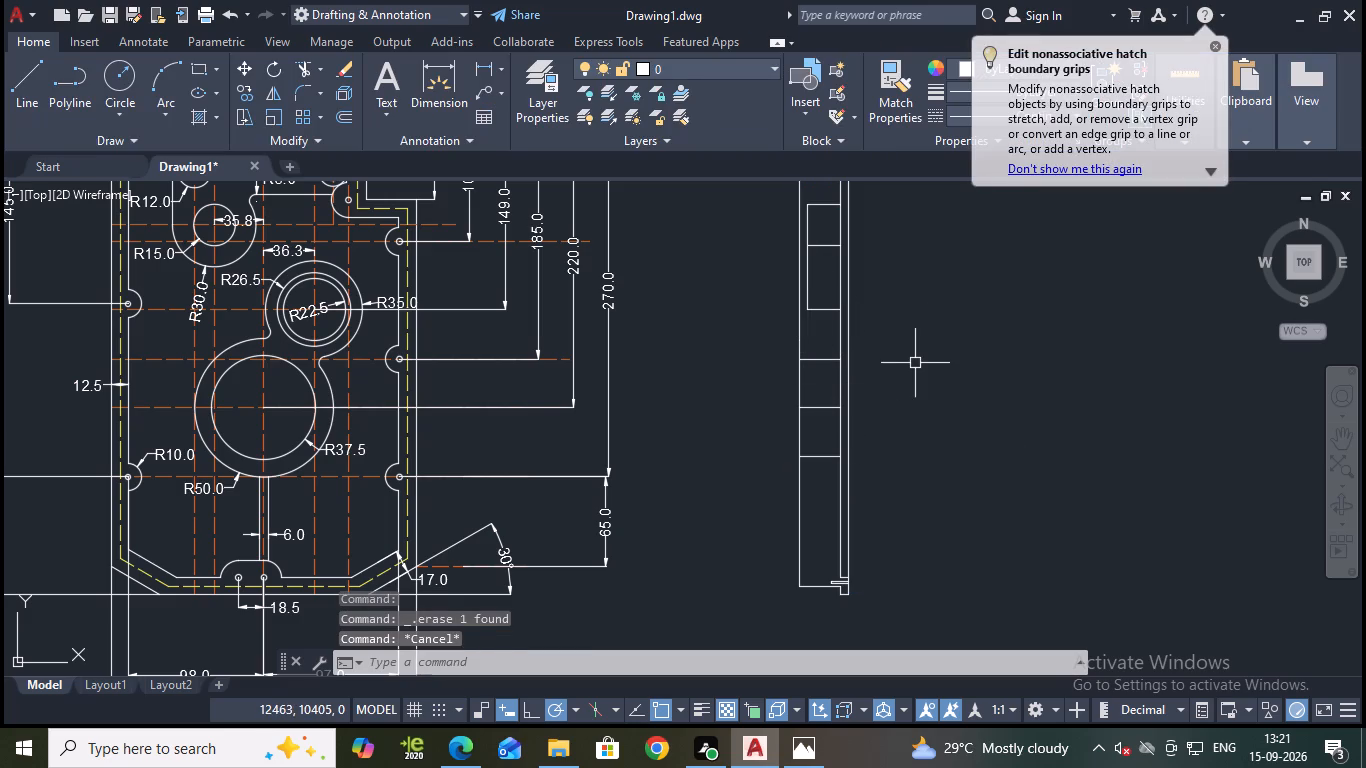
key(Escape)
Draw a horizontal projection line about 428 long from the bottom of the R26.5 circle past the side view.
middle_drag(923, 368, 938, 405)
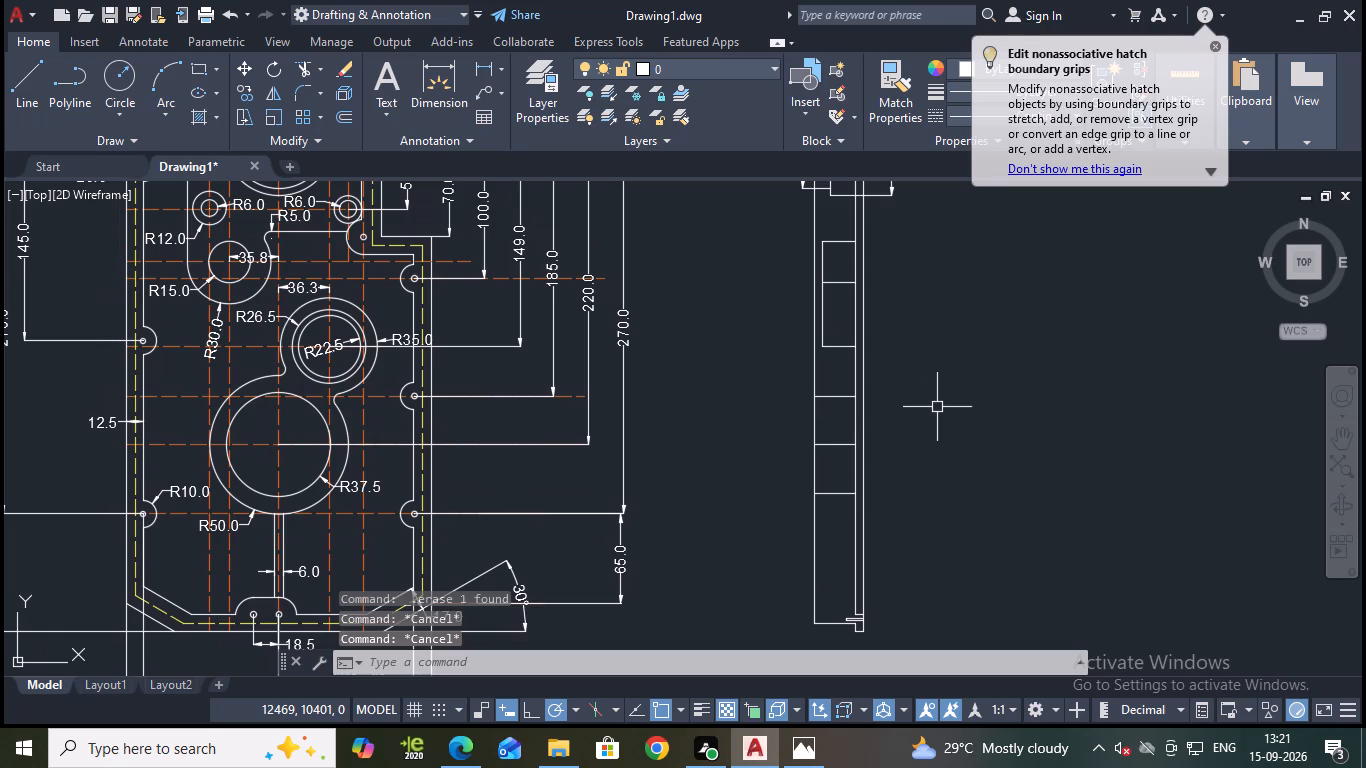
click(27, 83)
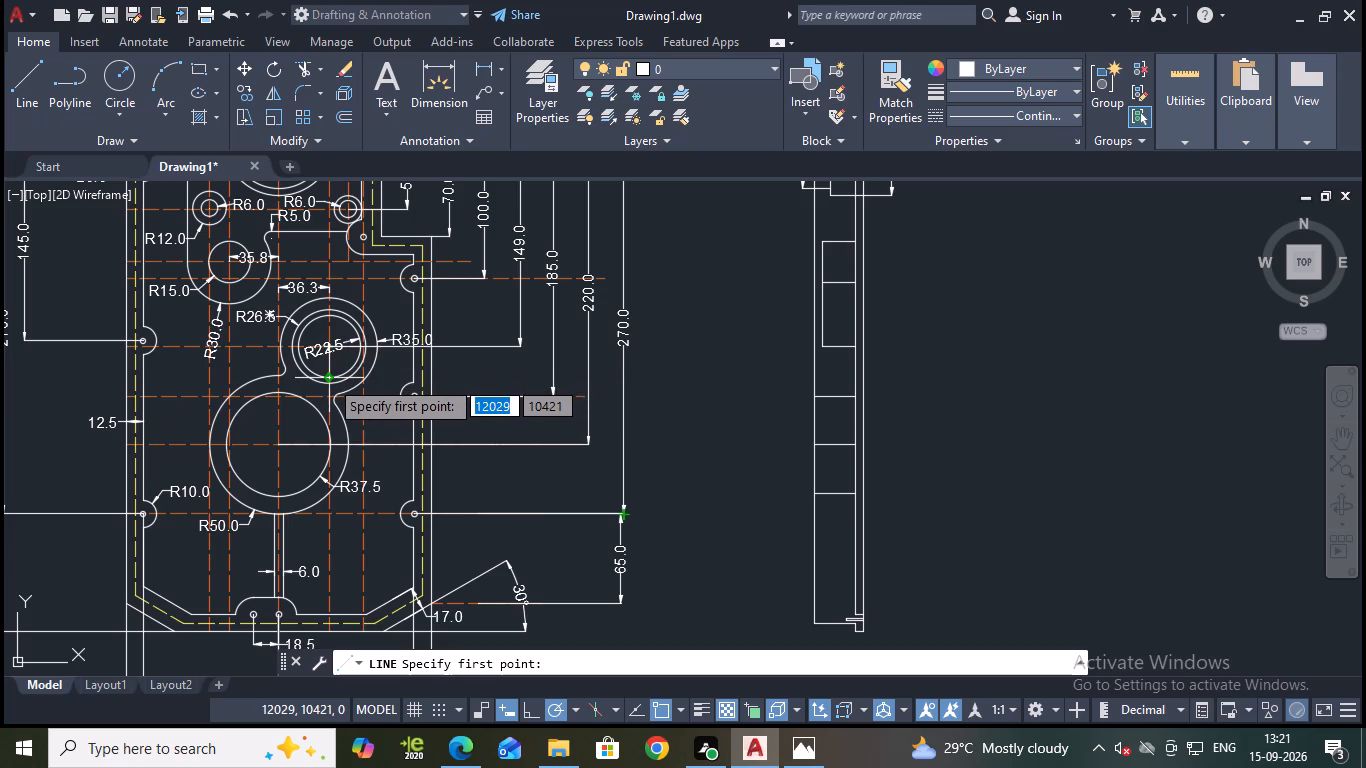
scroll(341, 391, up, 1)
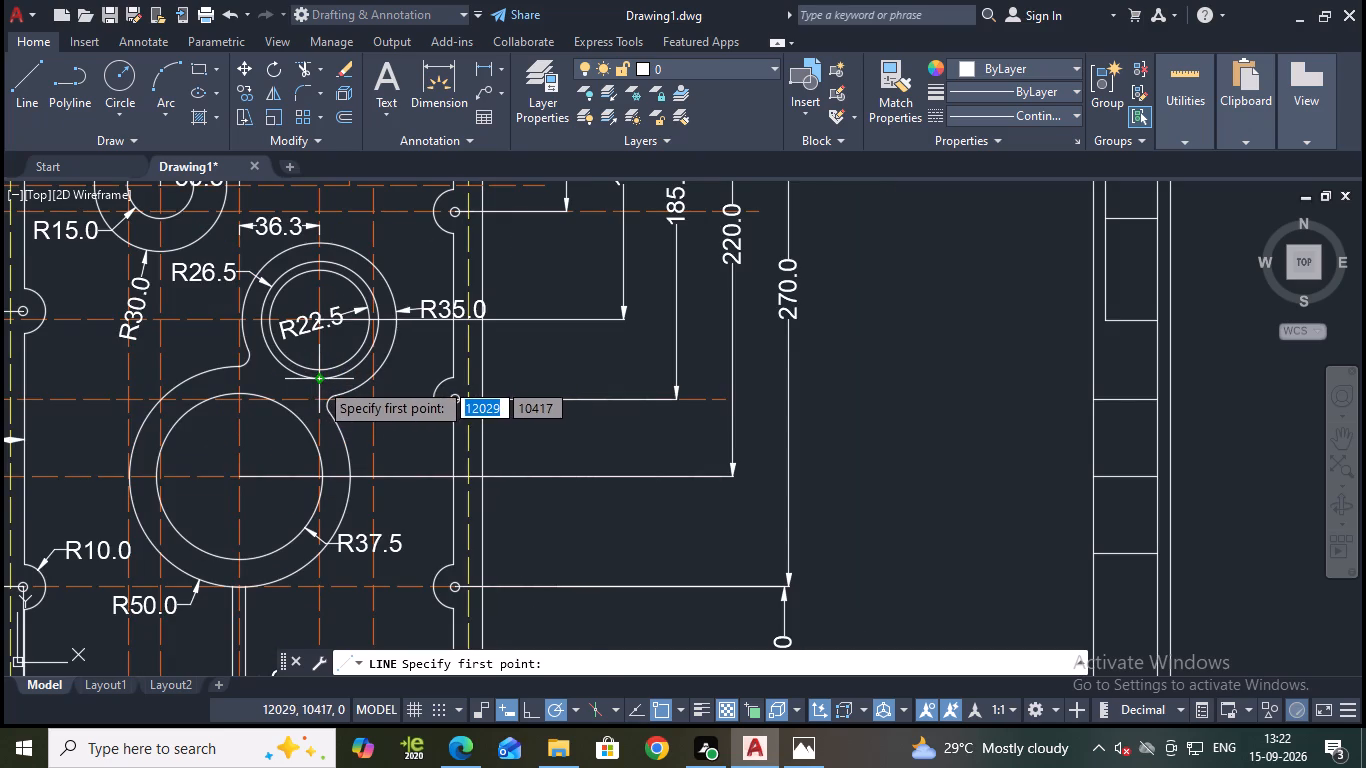
click(319, 381)
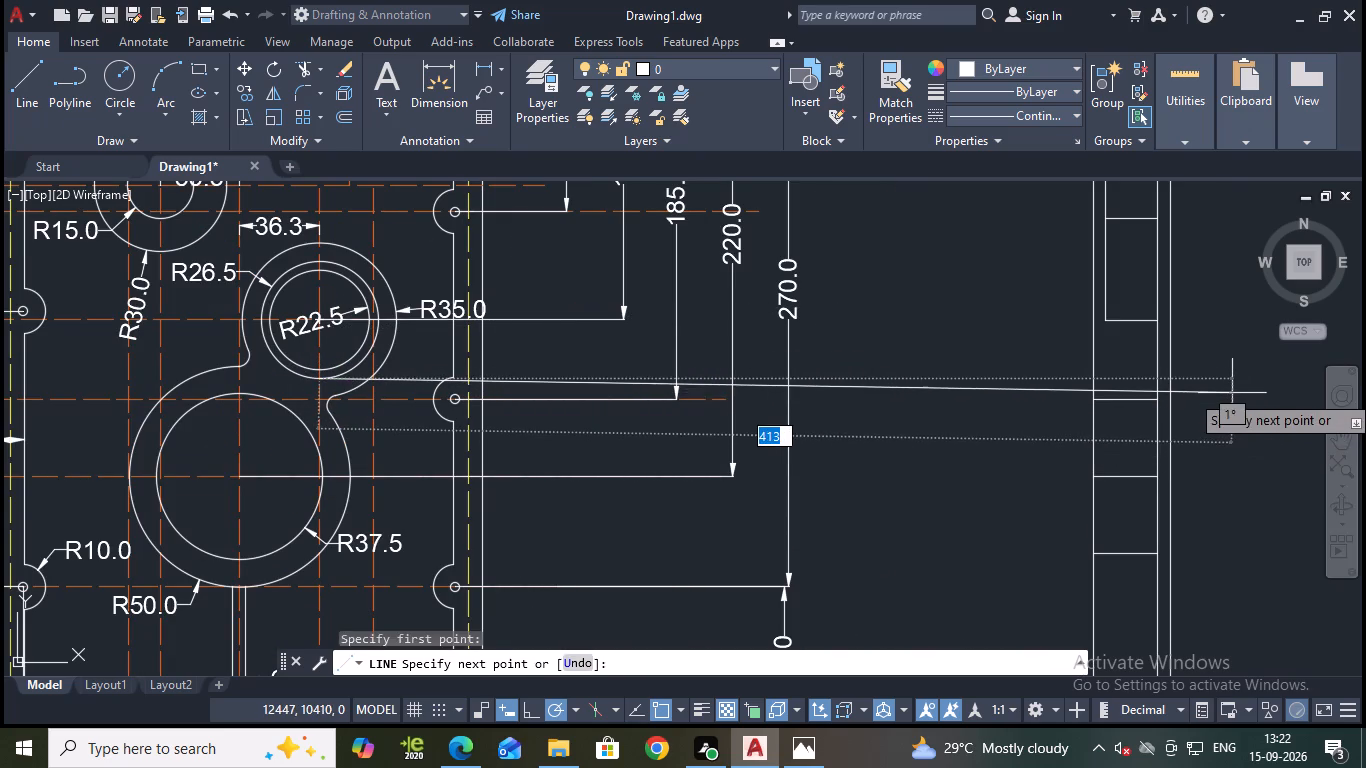
middle_drag(1224, 389, 924, 274)
scroll(942, 257, down, 1)
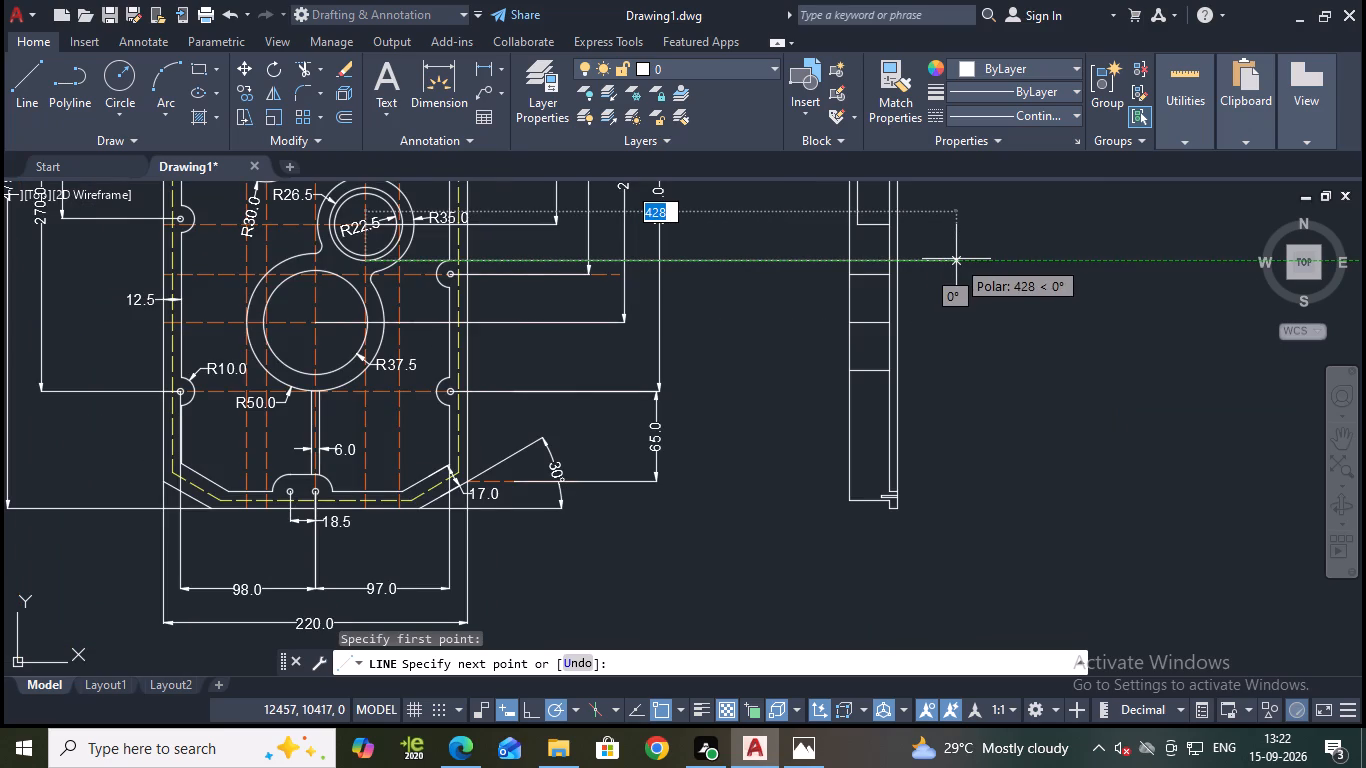
click(957, 260)
key(Escape)
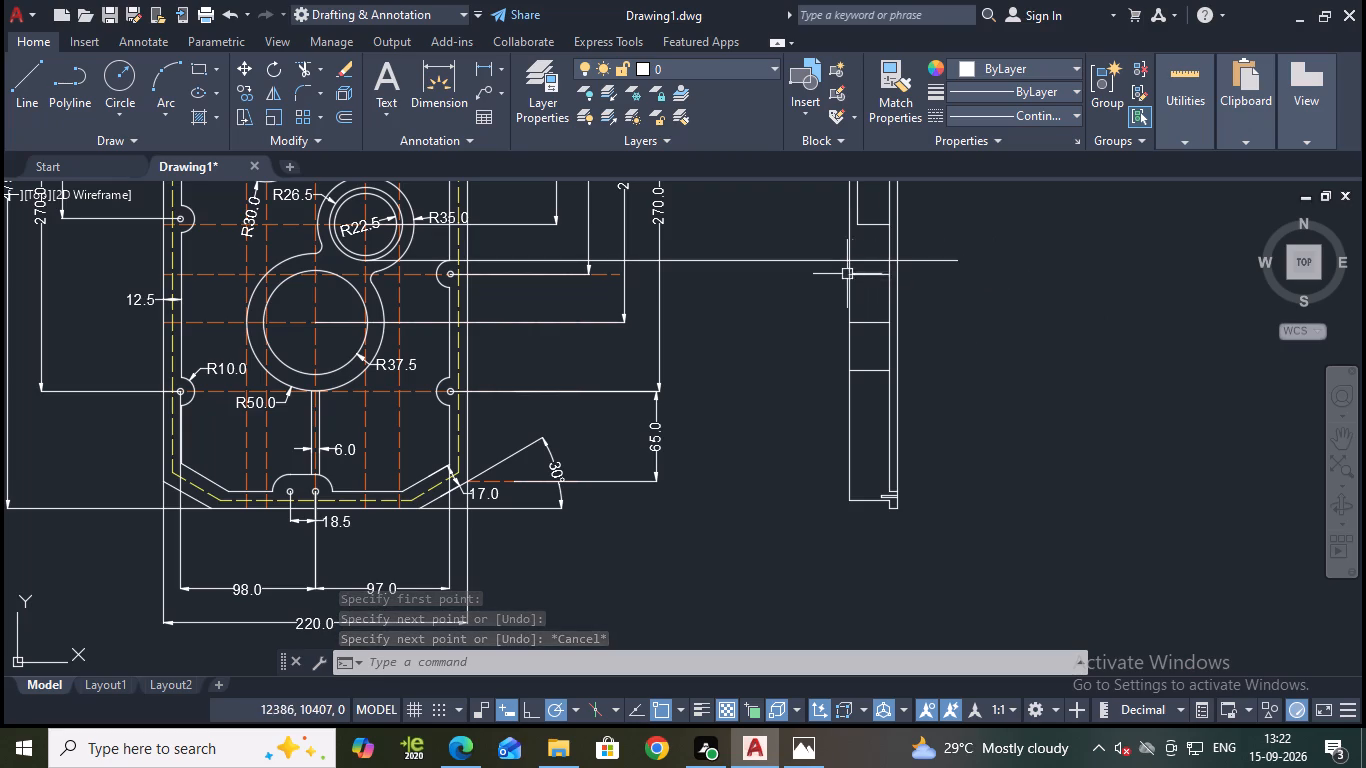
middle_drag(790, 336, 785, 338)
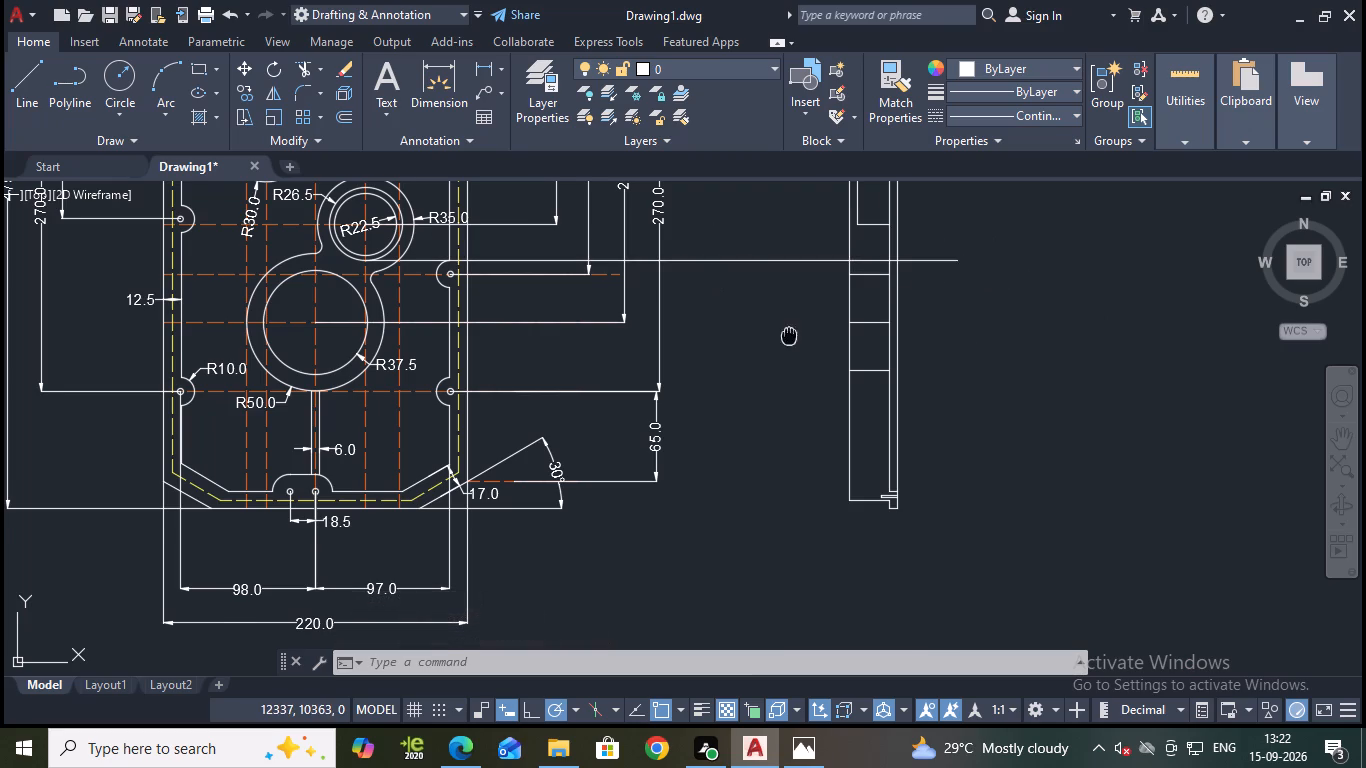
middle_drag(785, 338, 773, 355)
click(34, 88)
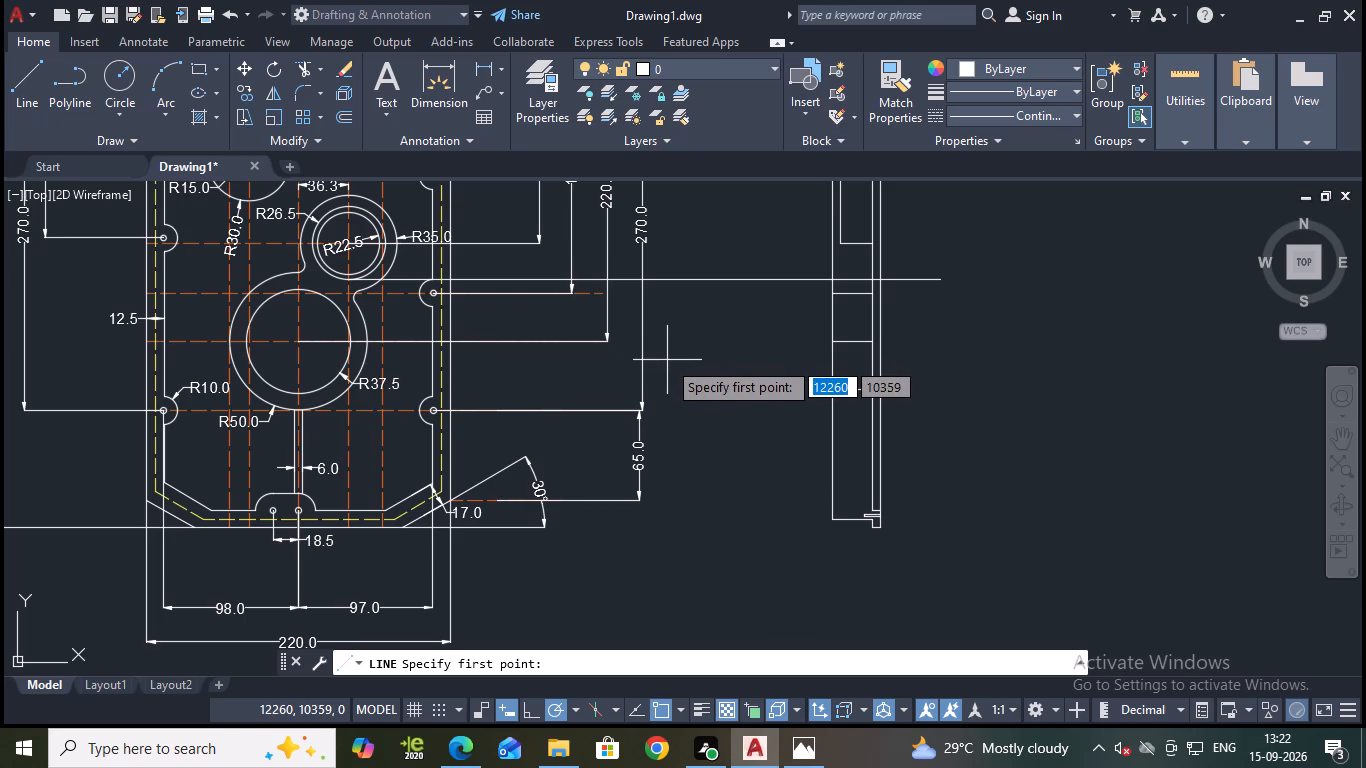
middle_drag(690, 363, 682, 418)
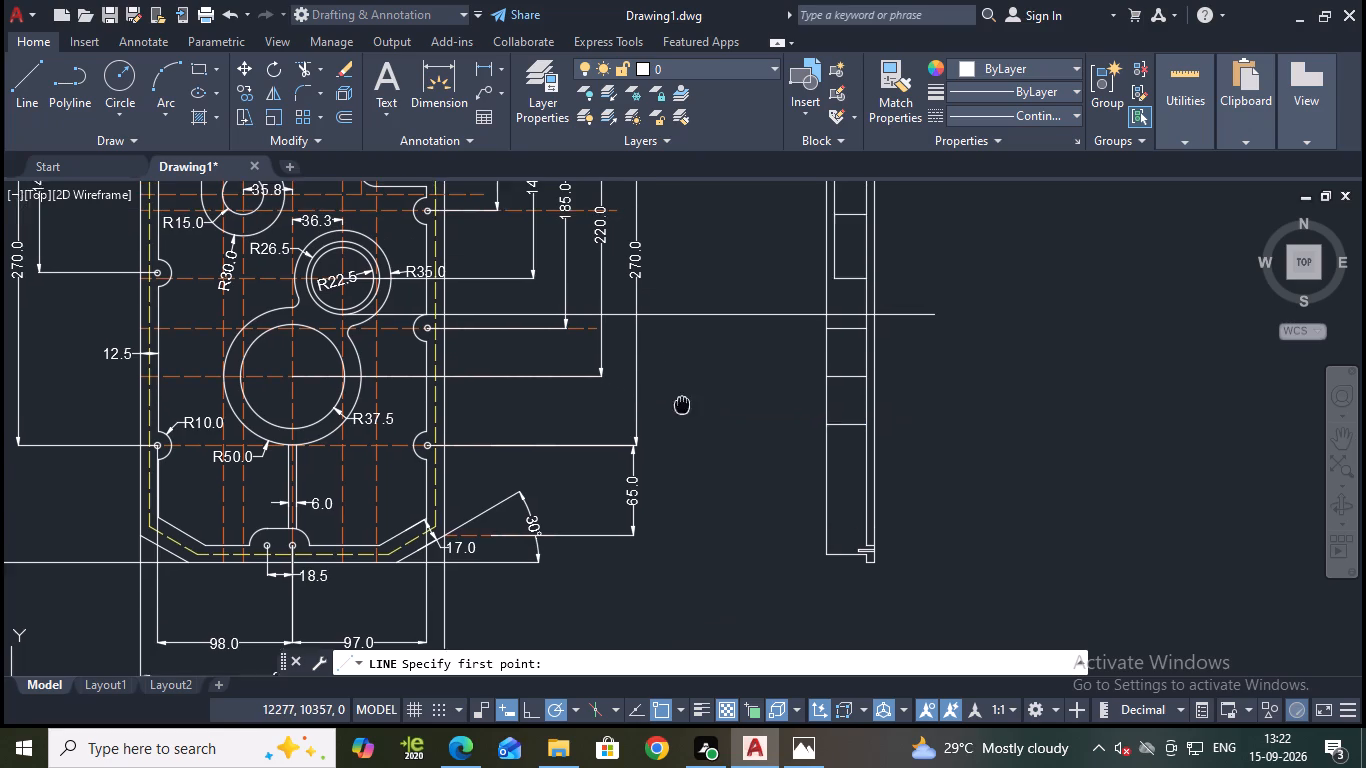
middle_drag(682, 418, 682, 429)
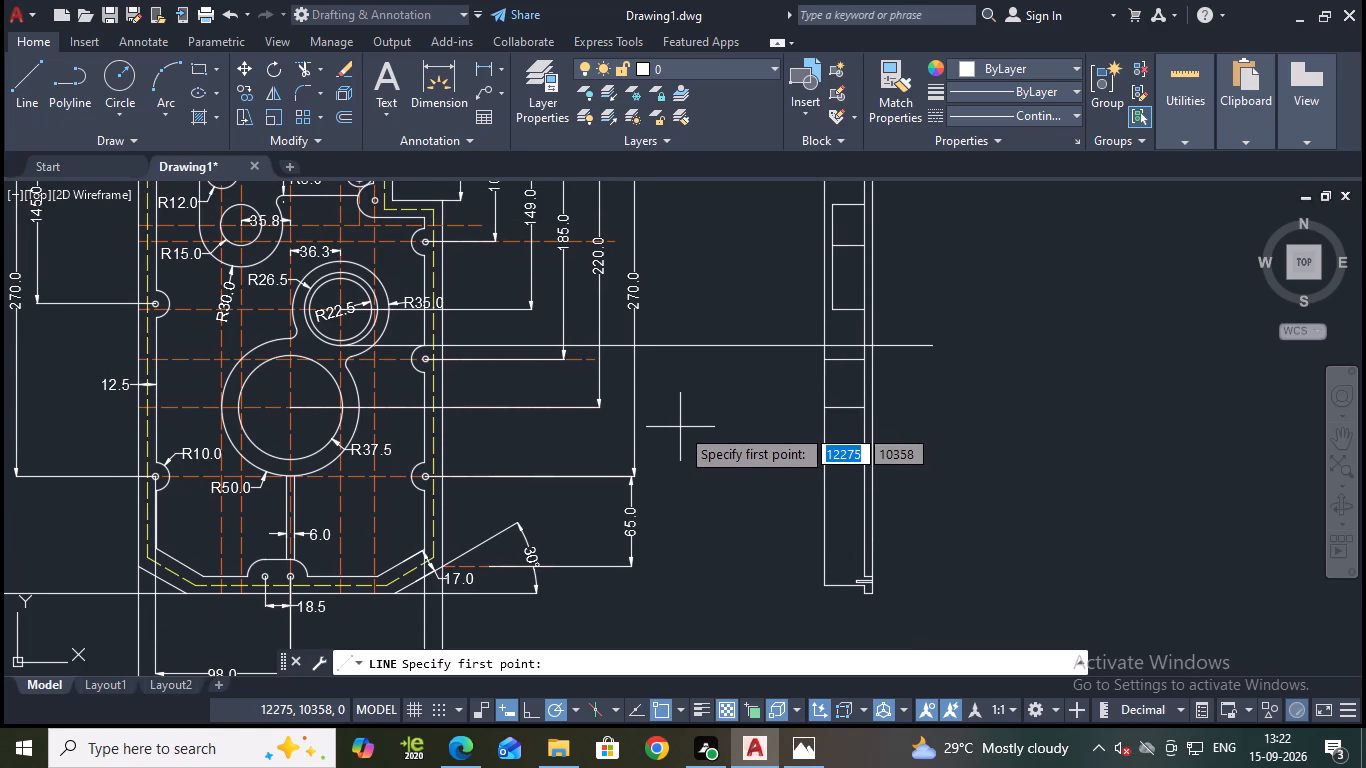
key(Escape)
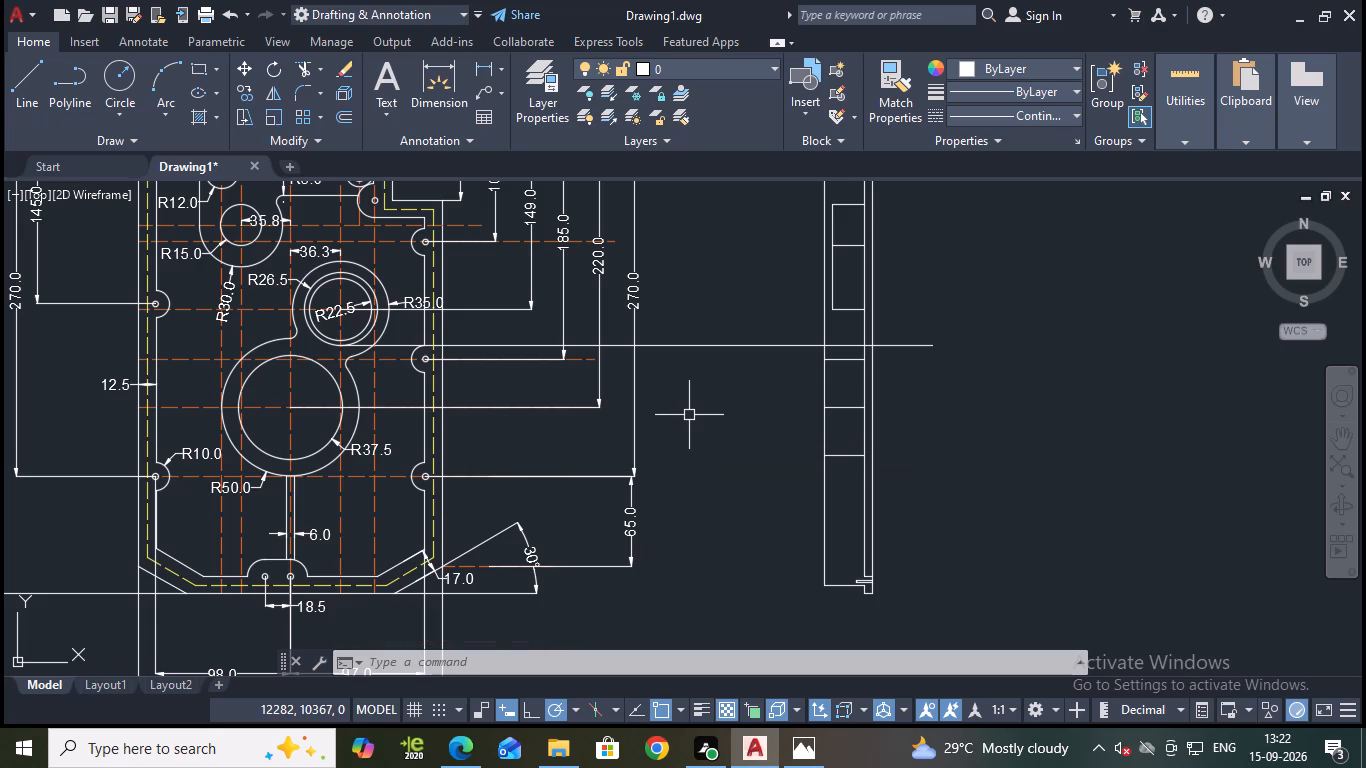
Draw a horizontal projection line about 500 long from the top of the R26.5 circle past the side view.
middle_drag(737, 402, 742, 467)
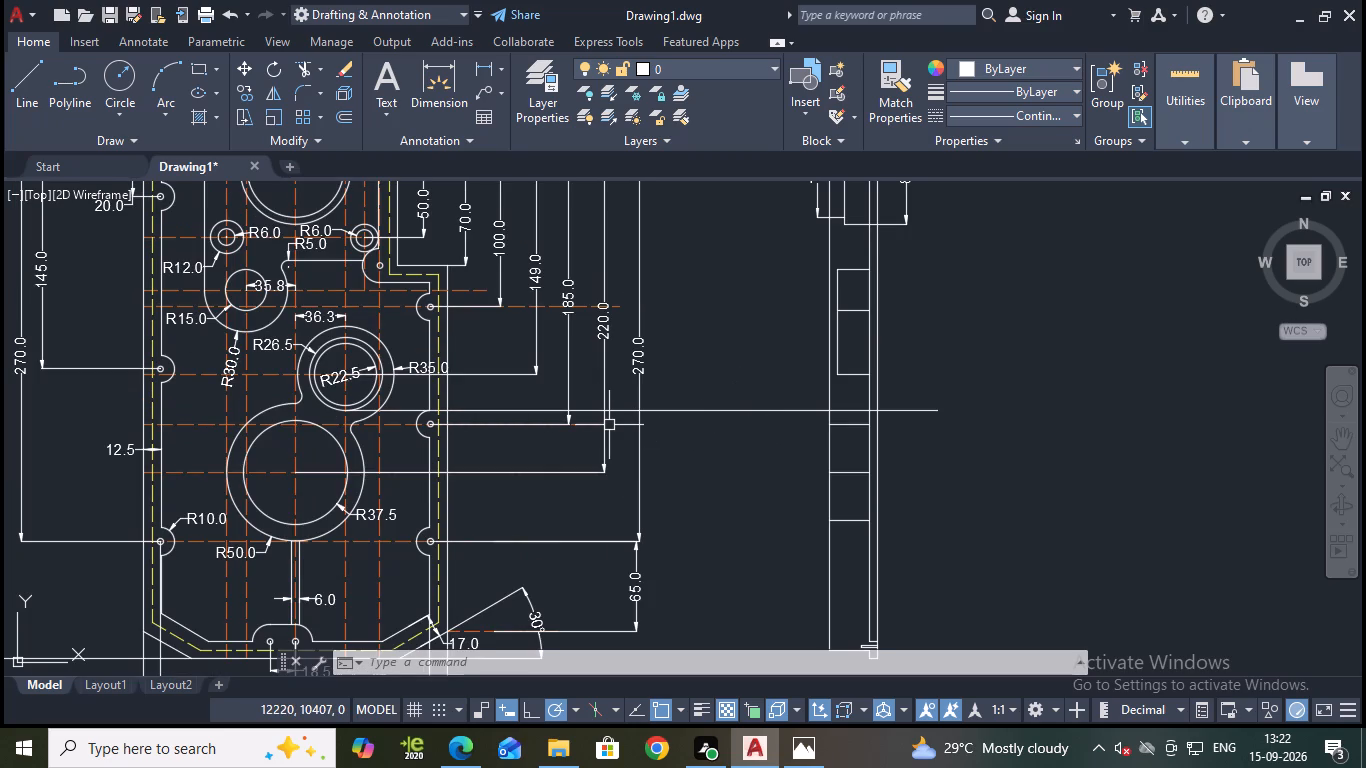
click(29, 80)
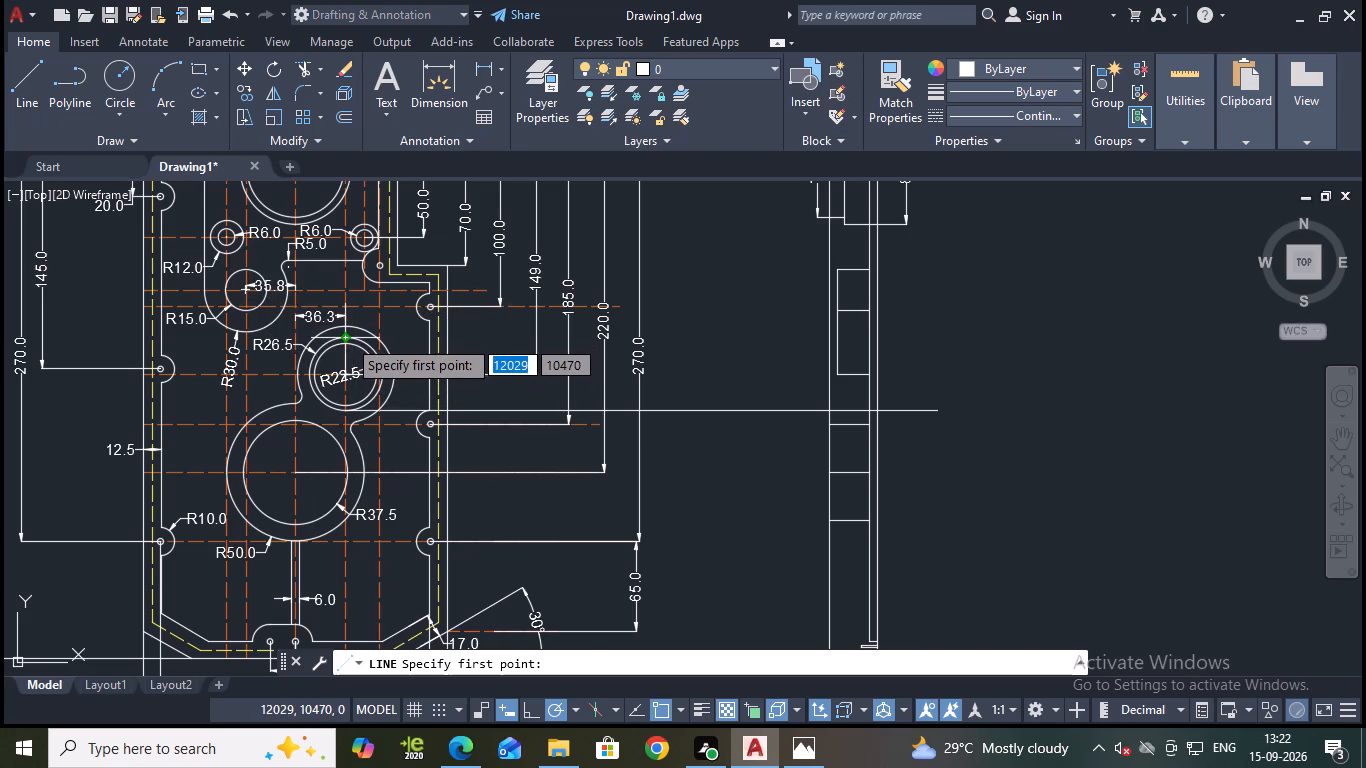
click(347, 338)
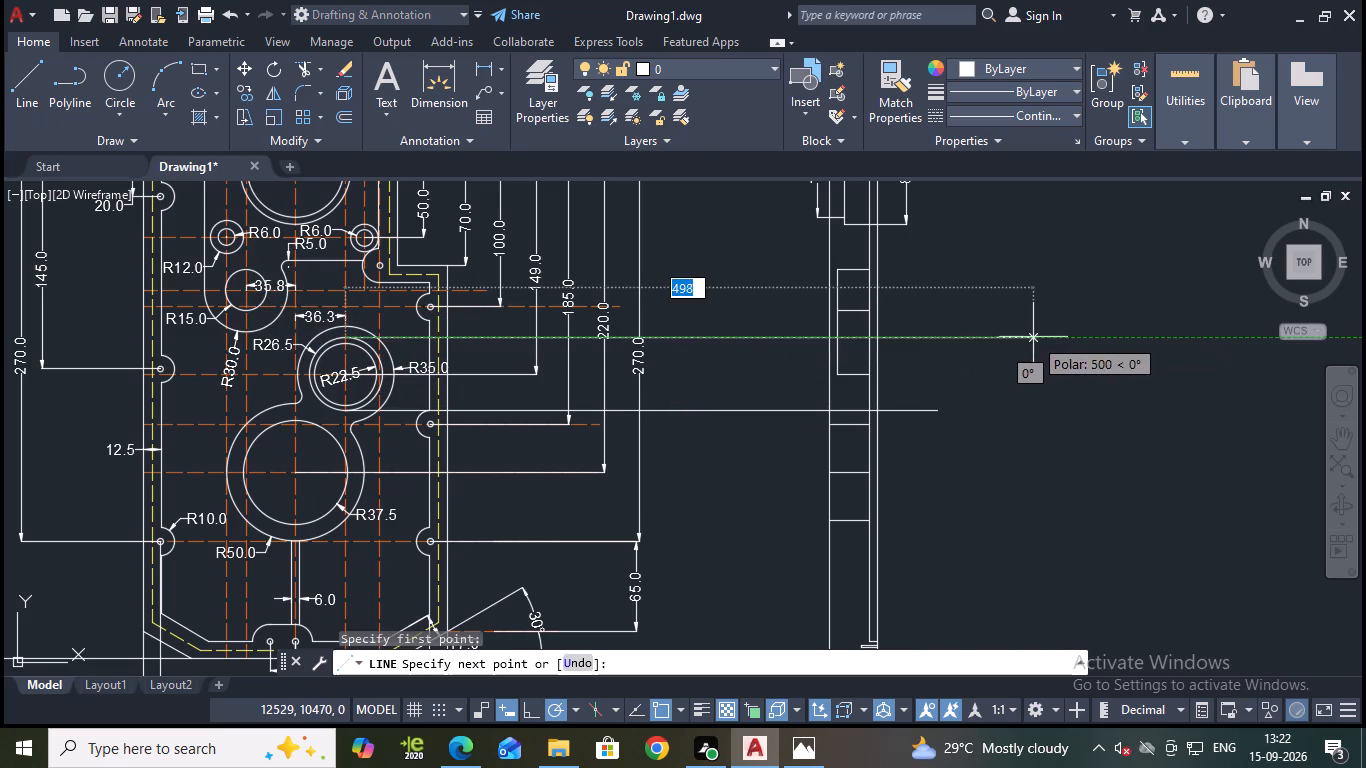
click(1030, 336)
key(Escape)
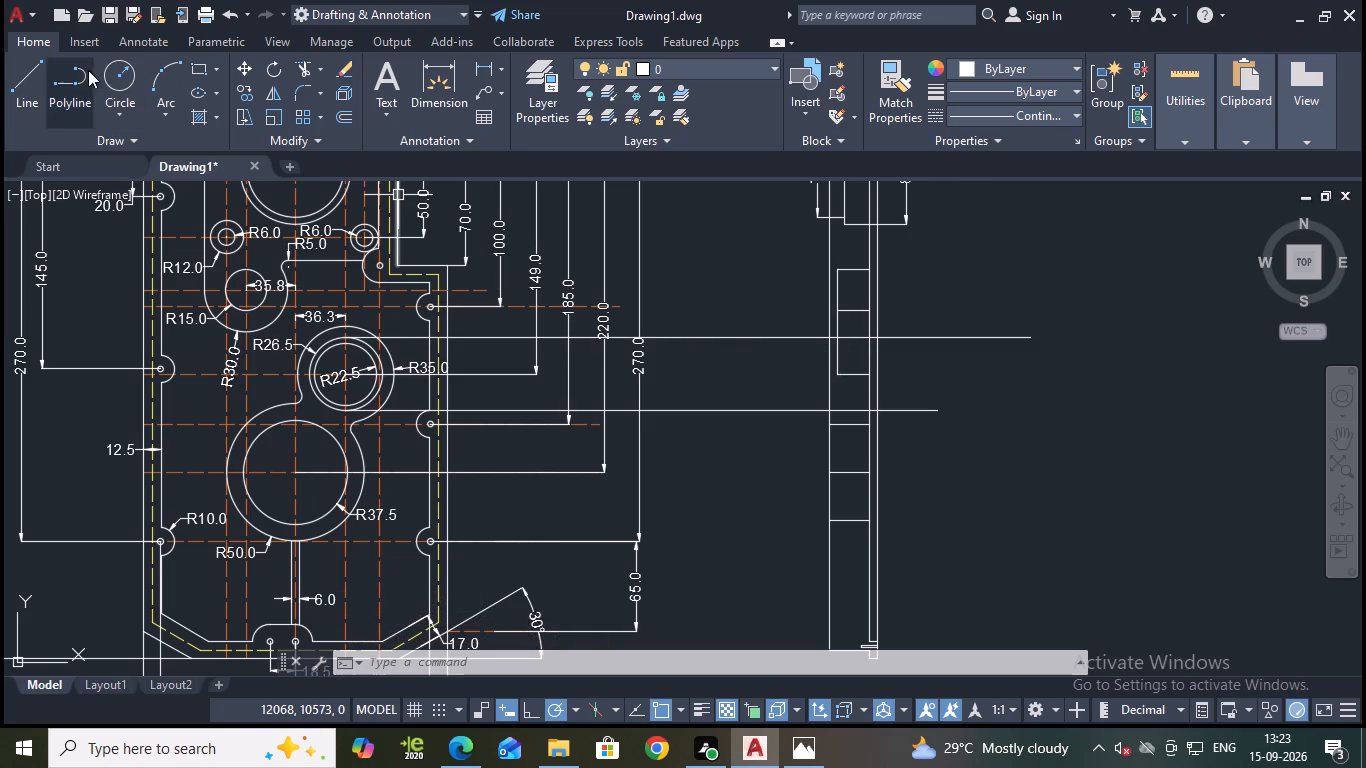
click(30, 80)
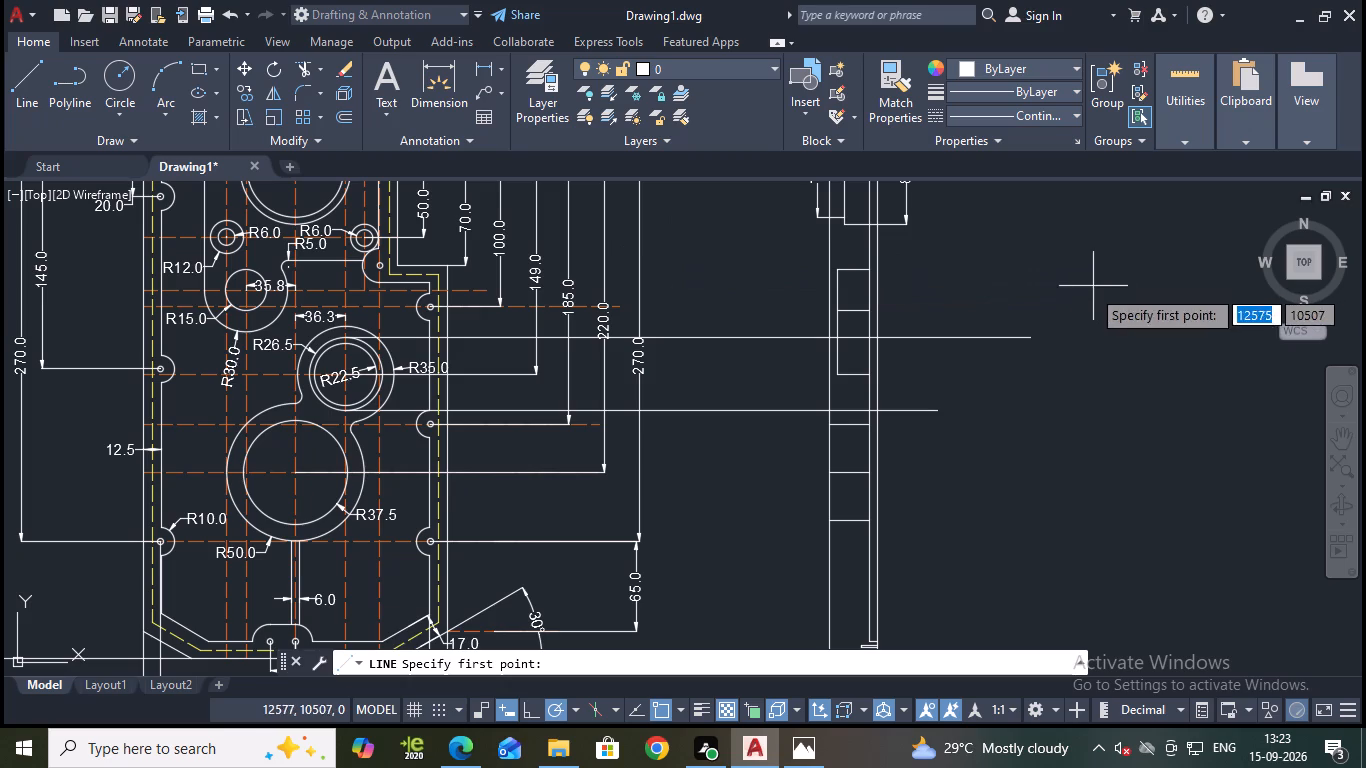
key(Escape)
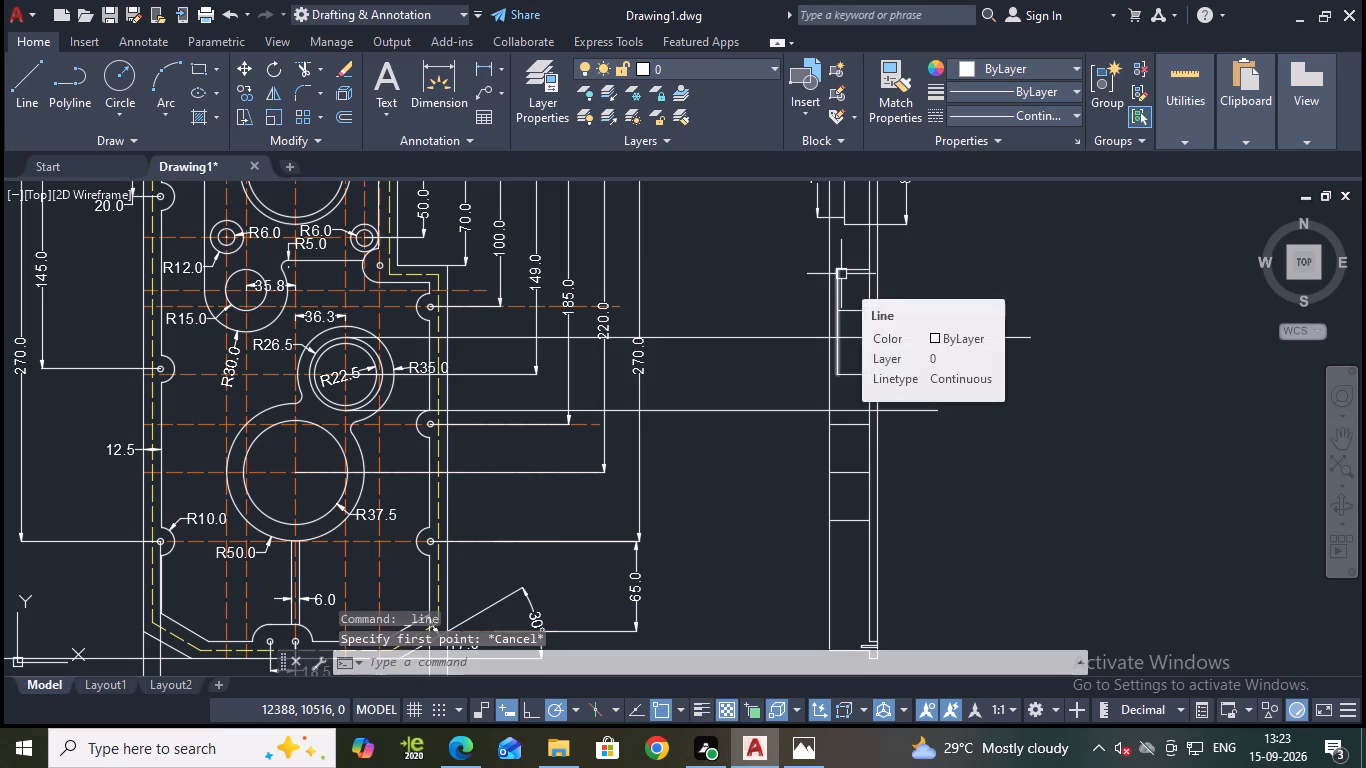
Erase the four old pocket lines above the lower bore in the side view: three horizontals and the short vertical.
click(846, 272)
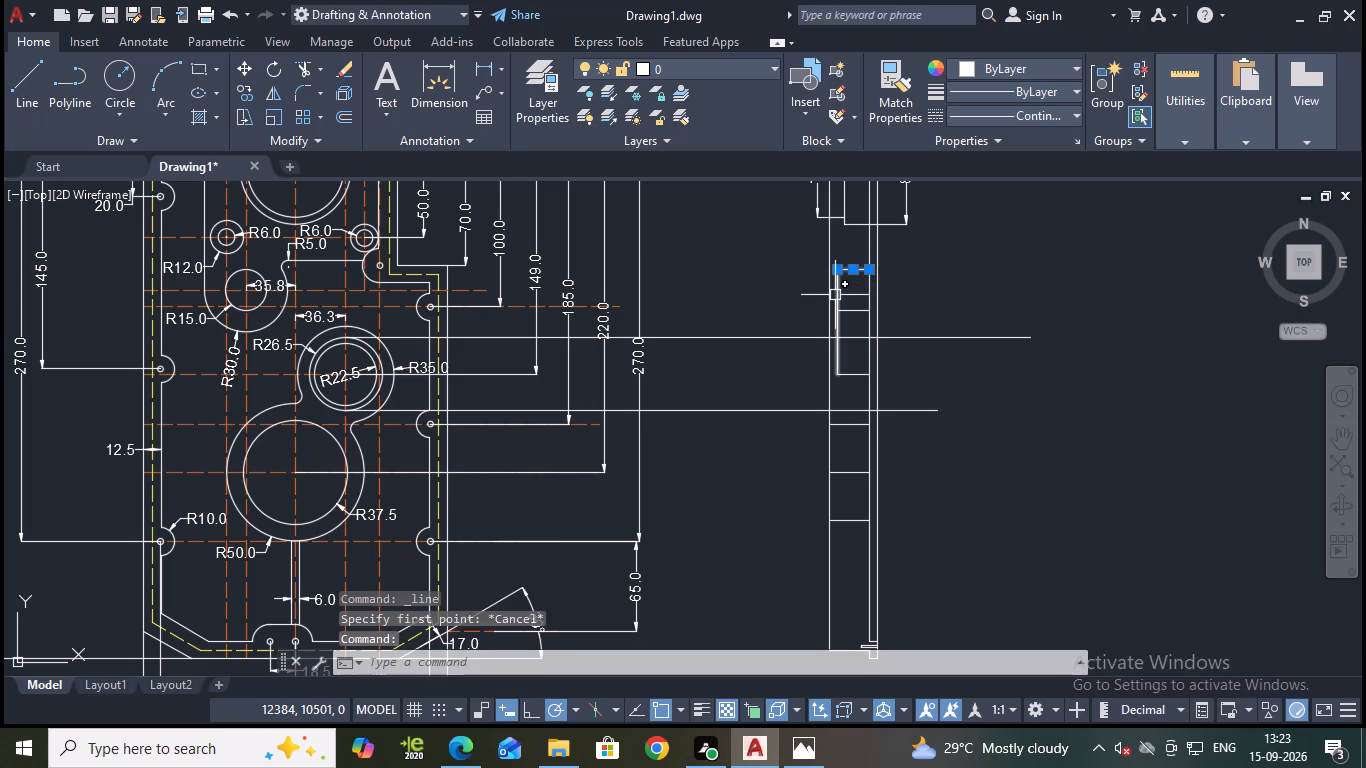
click(835, 295)
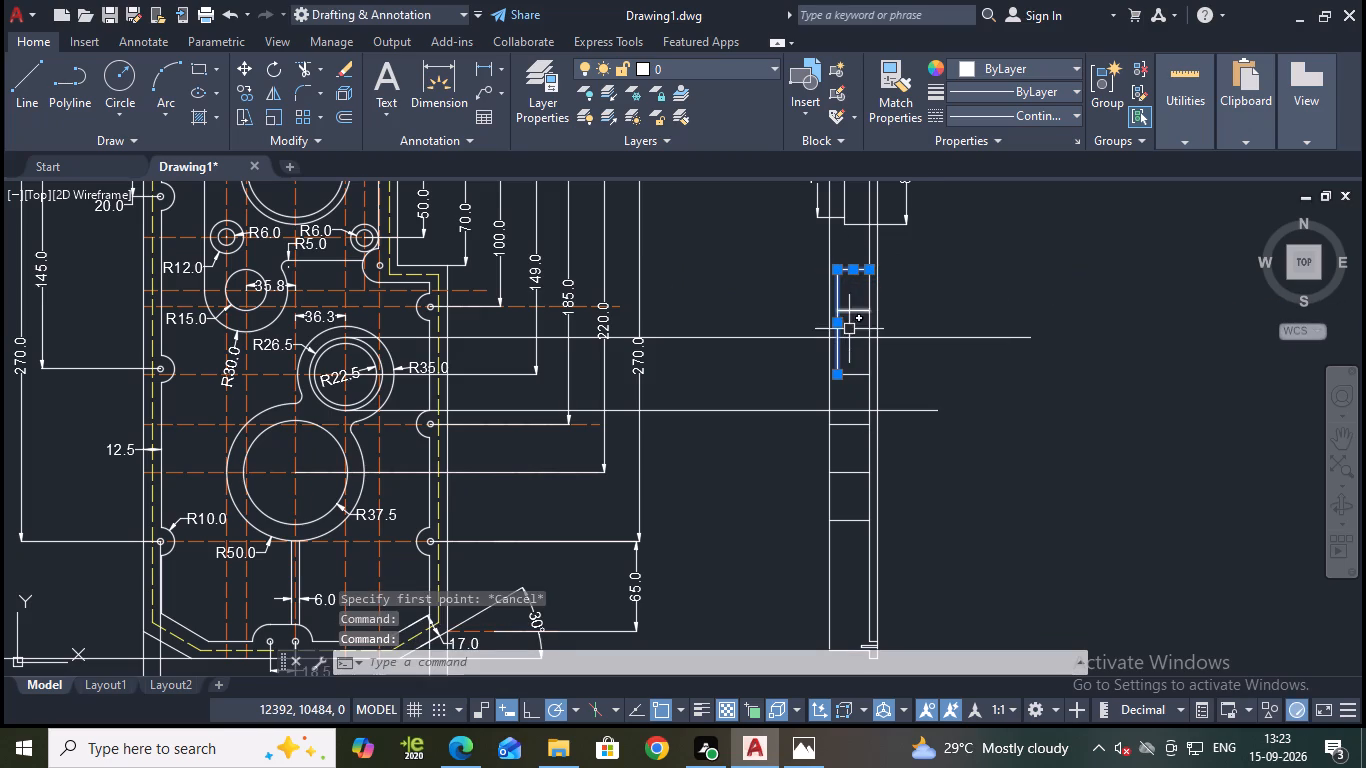
click(861, 313)
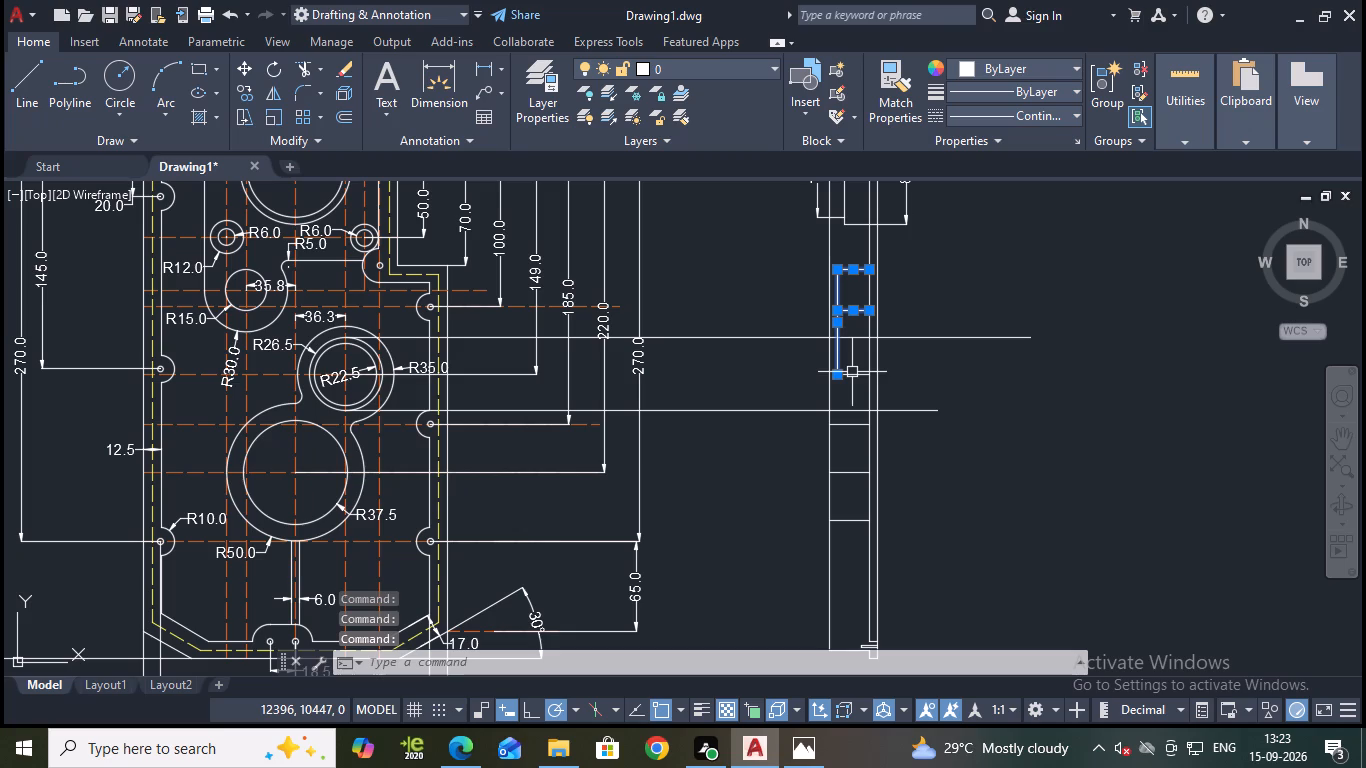
click(852, 375)
key(e)
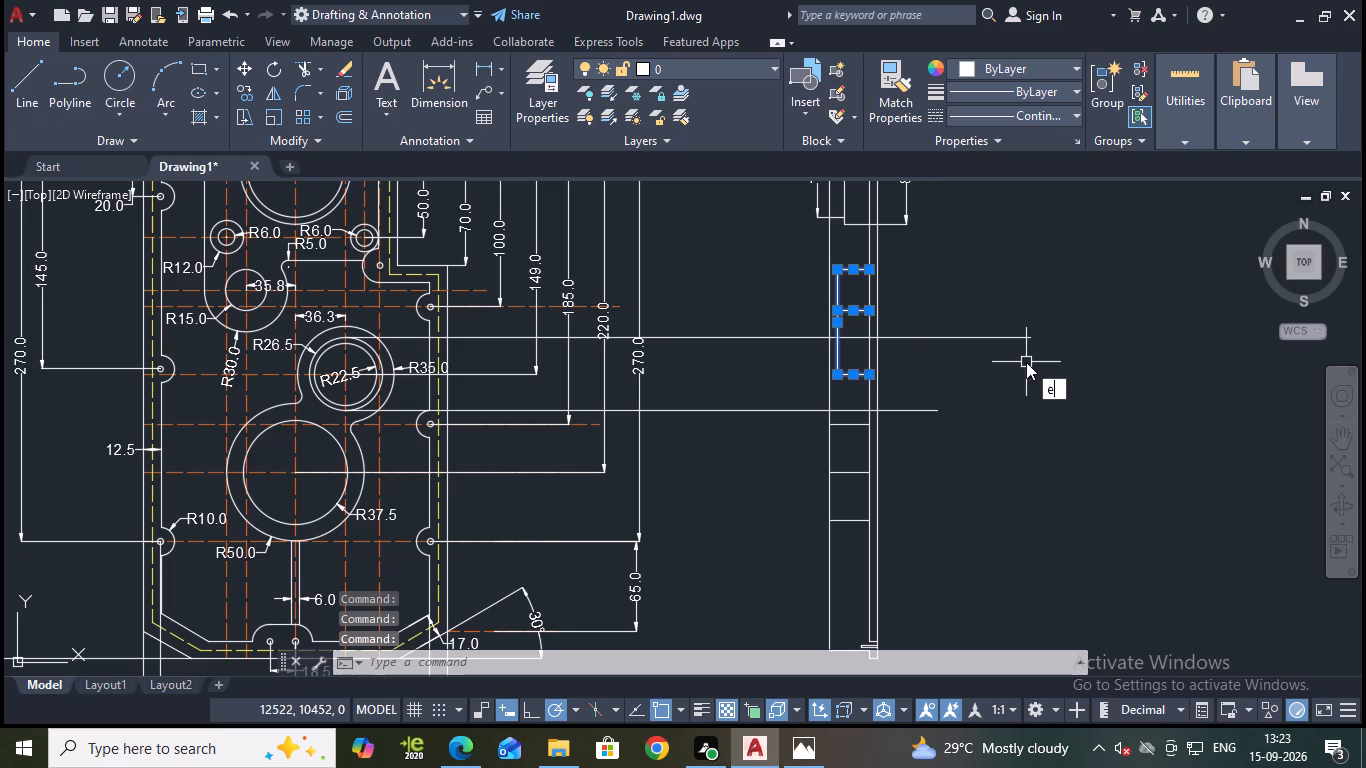
key(Return)
key(Escape)
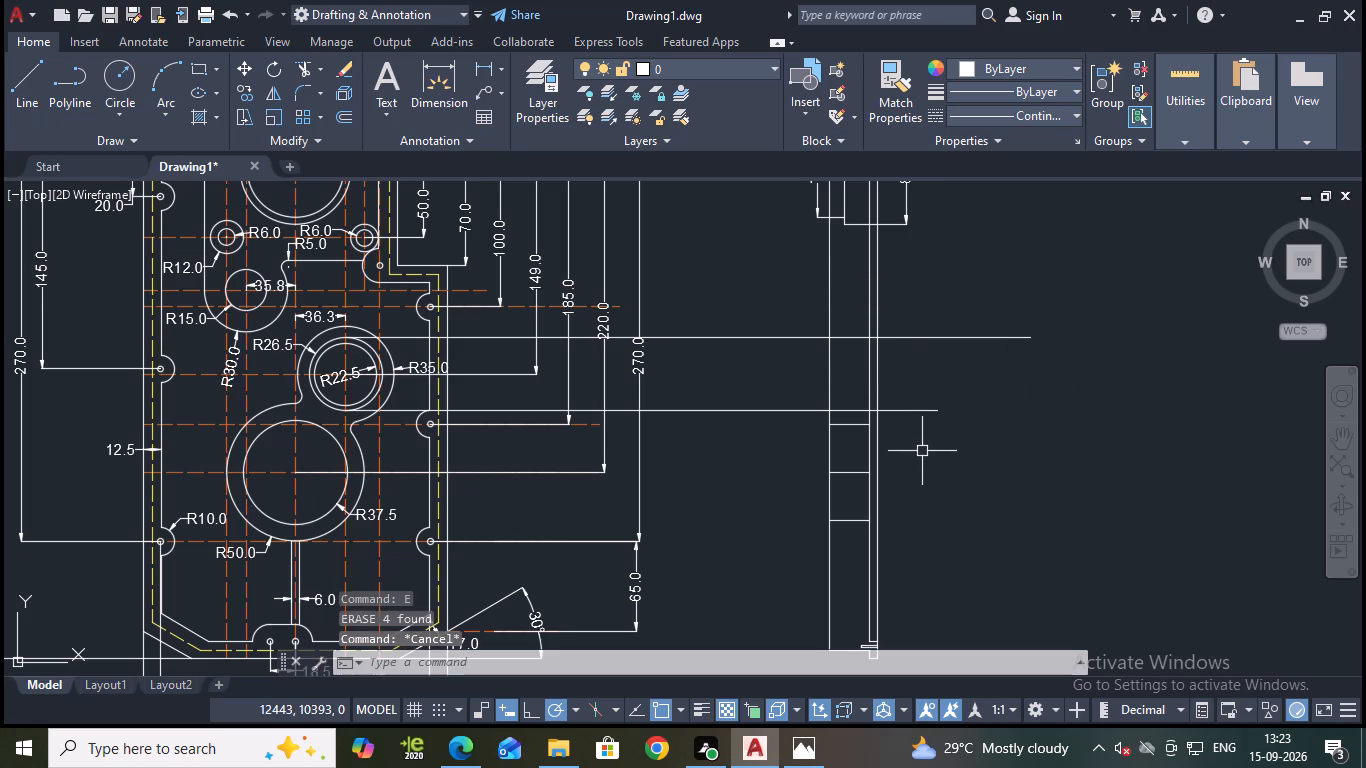
Draw a horizontal projection line about 585 long from the top of the R15 circle past the side view.
click(35, 87)
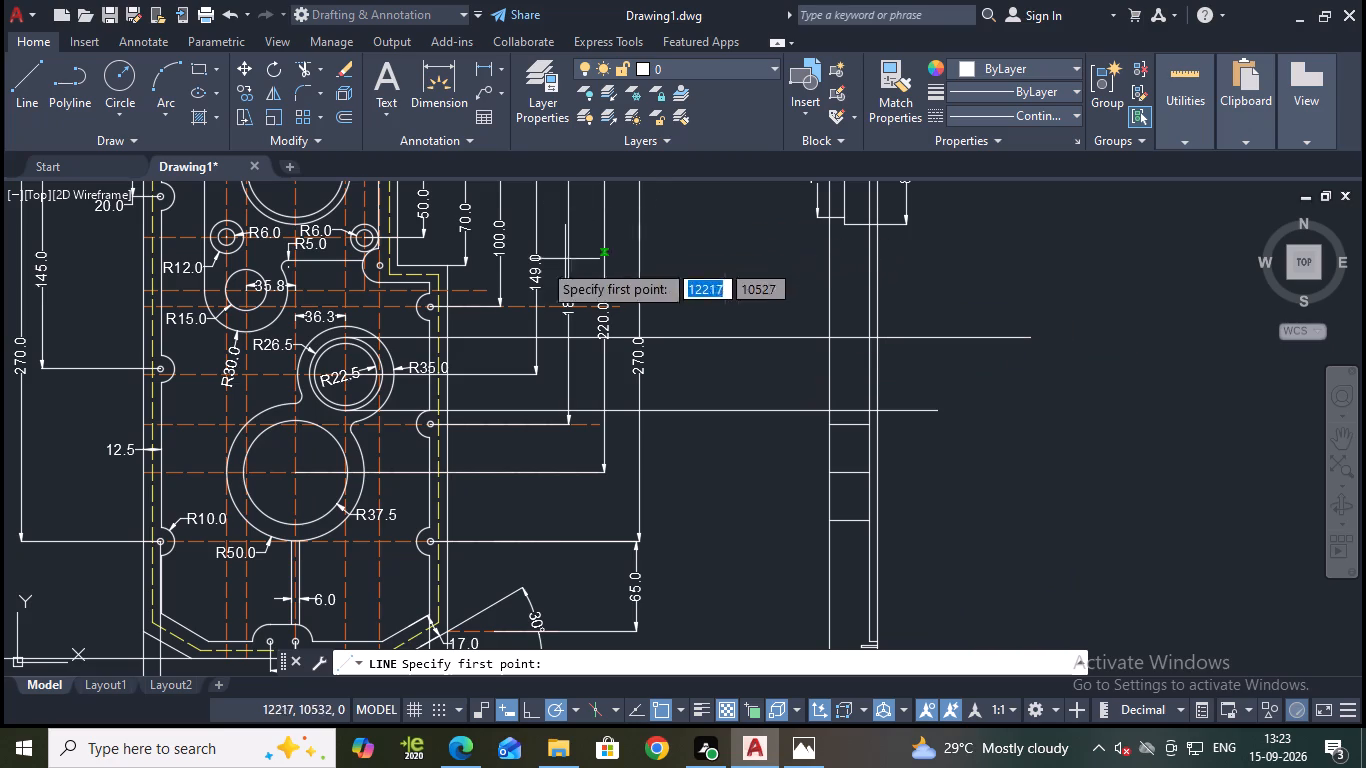
click(245, 269)
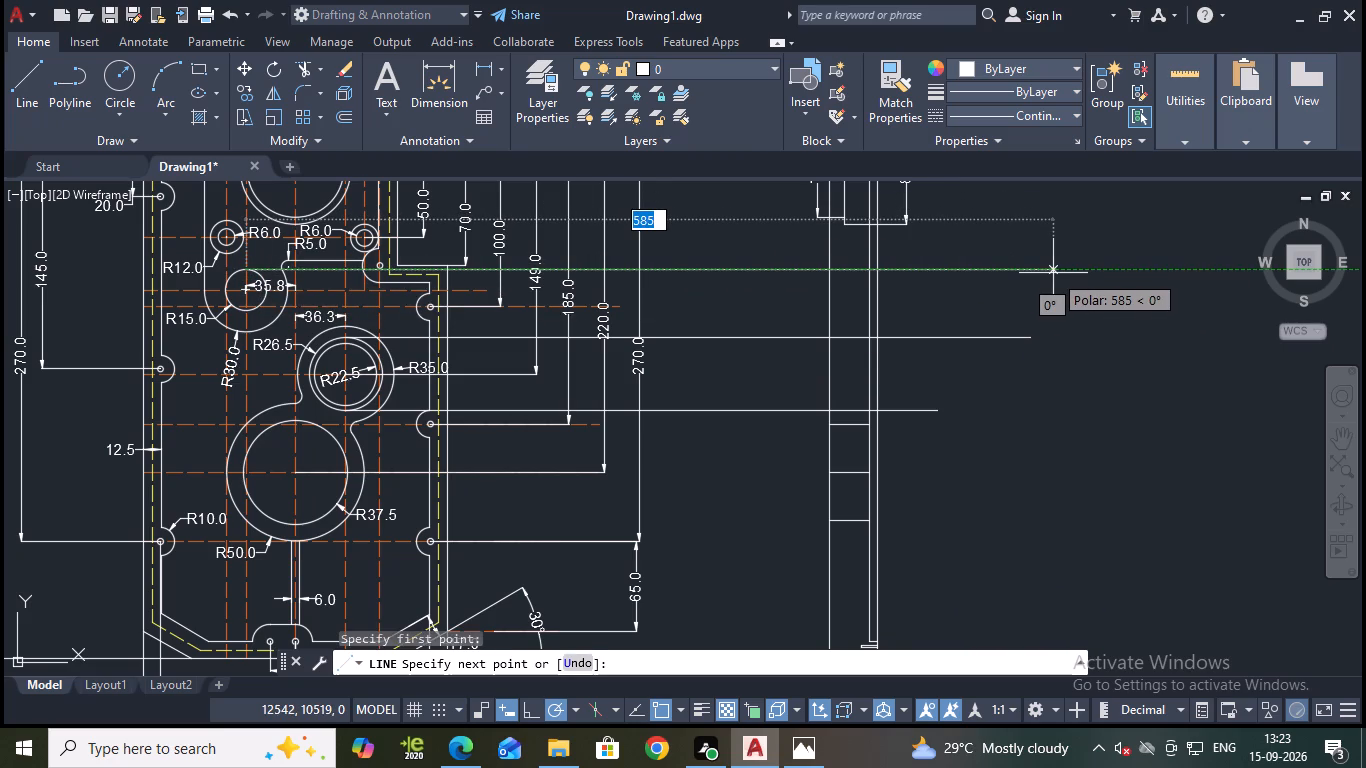
click(1053, 273)
key(Escape)
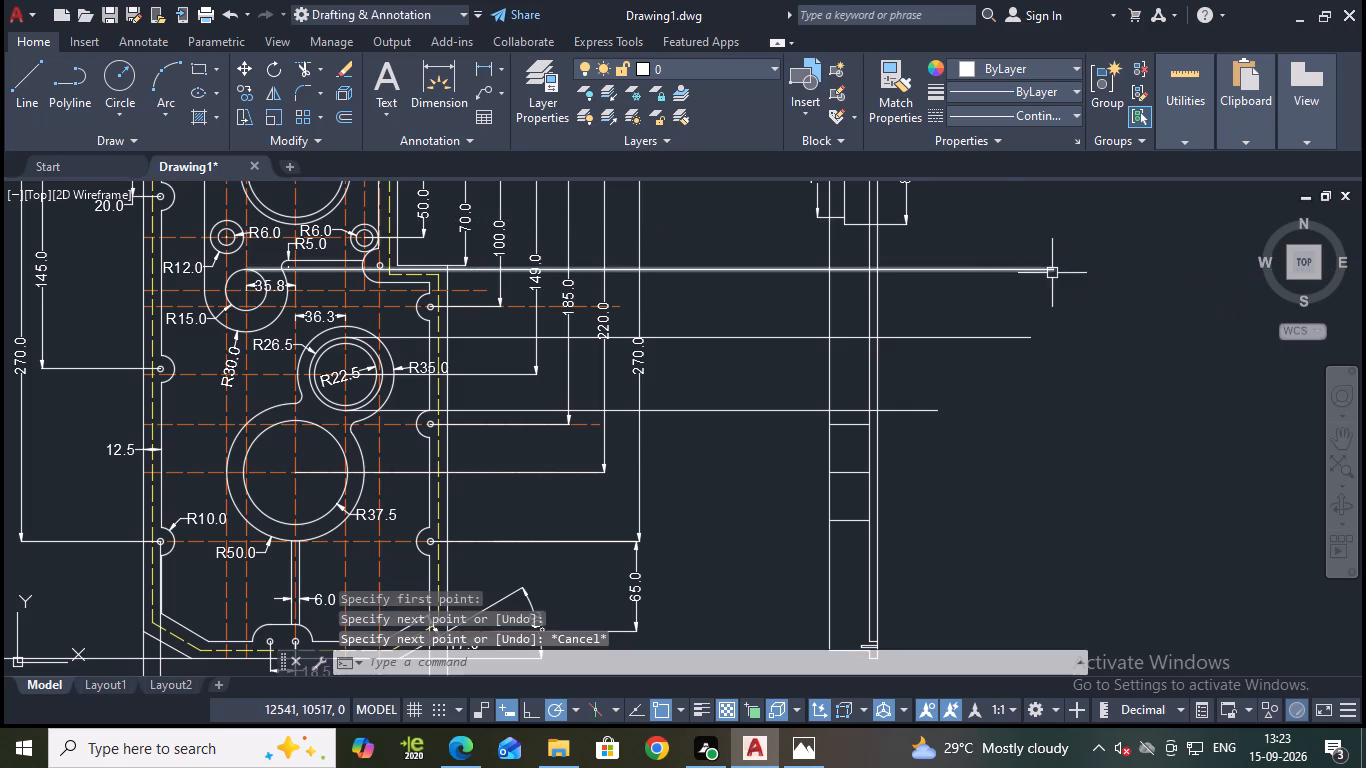
Draw a vertical helper line between the two views, crossing the three new projection lines.
key(l)
key(Return)
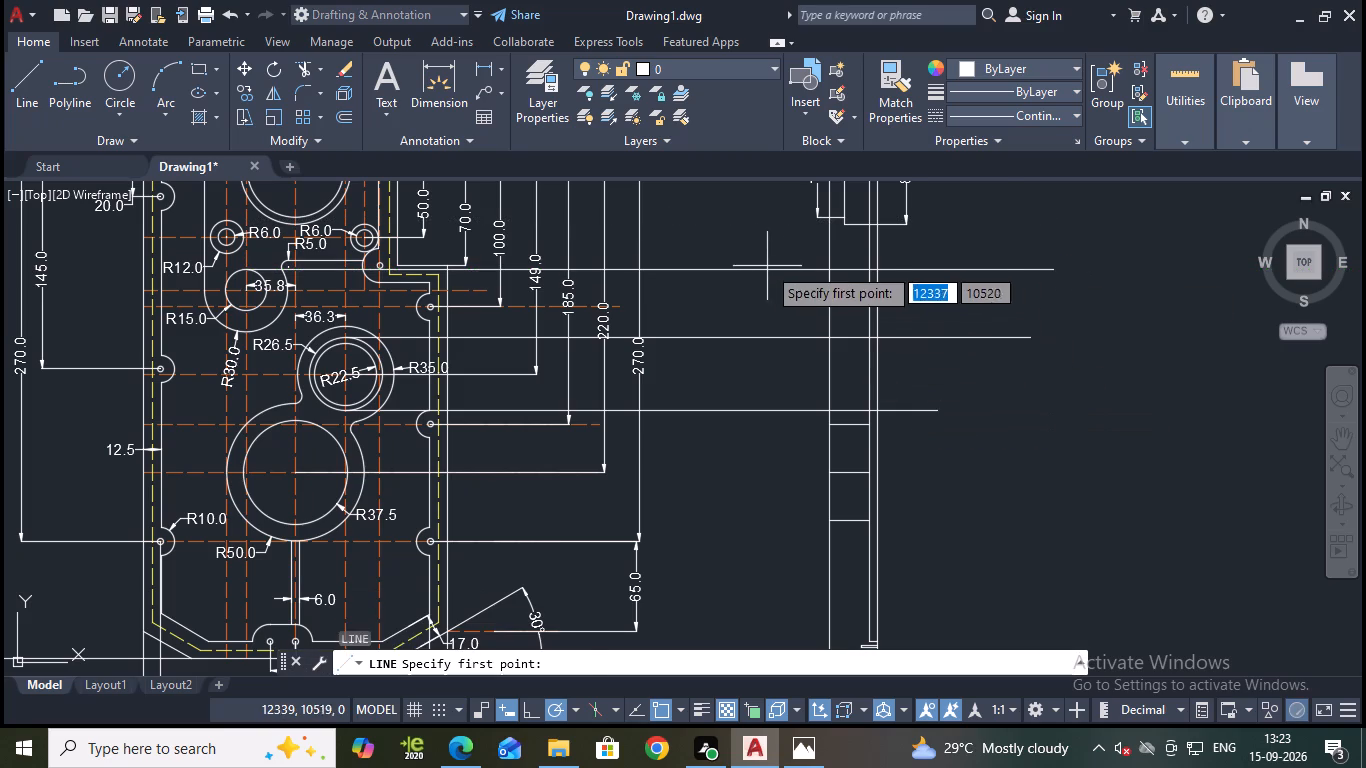
click(757, 255)
click(756, 458)
key(Escape)
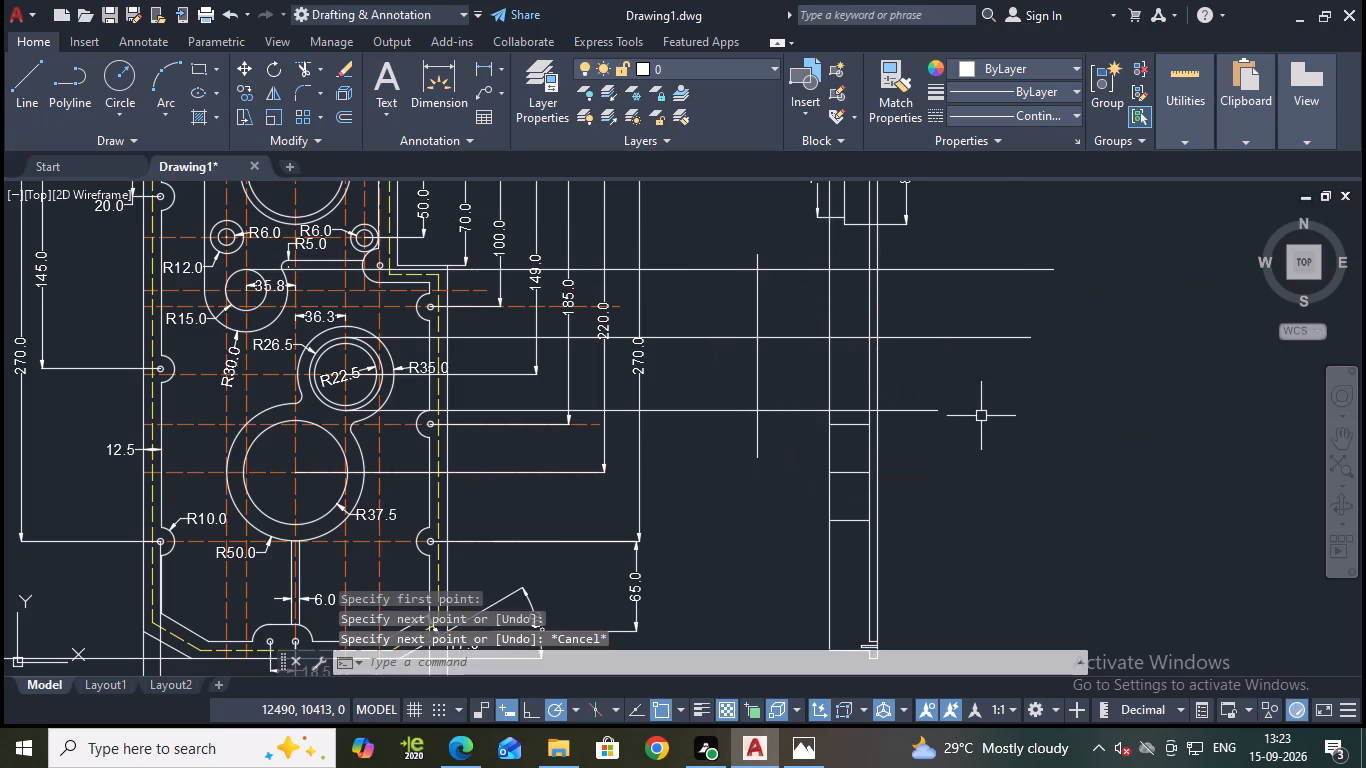
Trim the three projection lines between the vertical helper line and the side view's near edge.
text(tr)
key(Return)
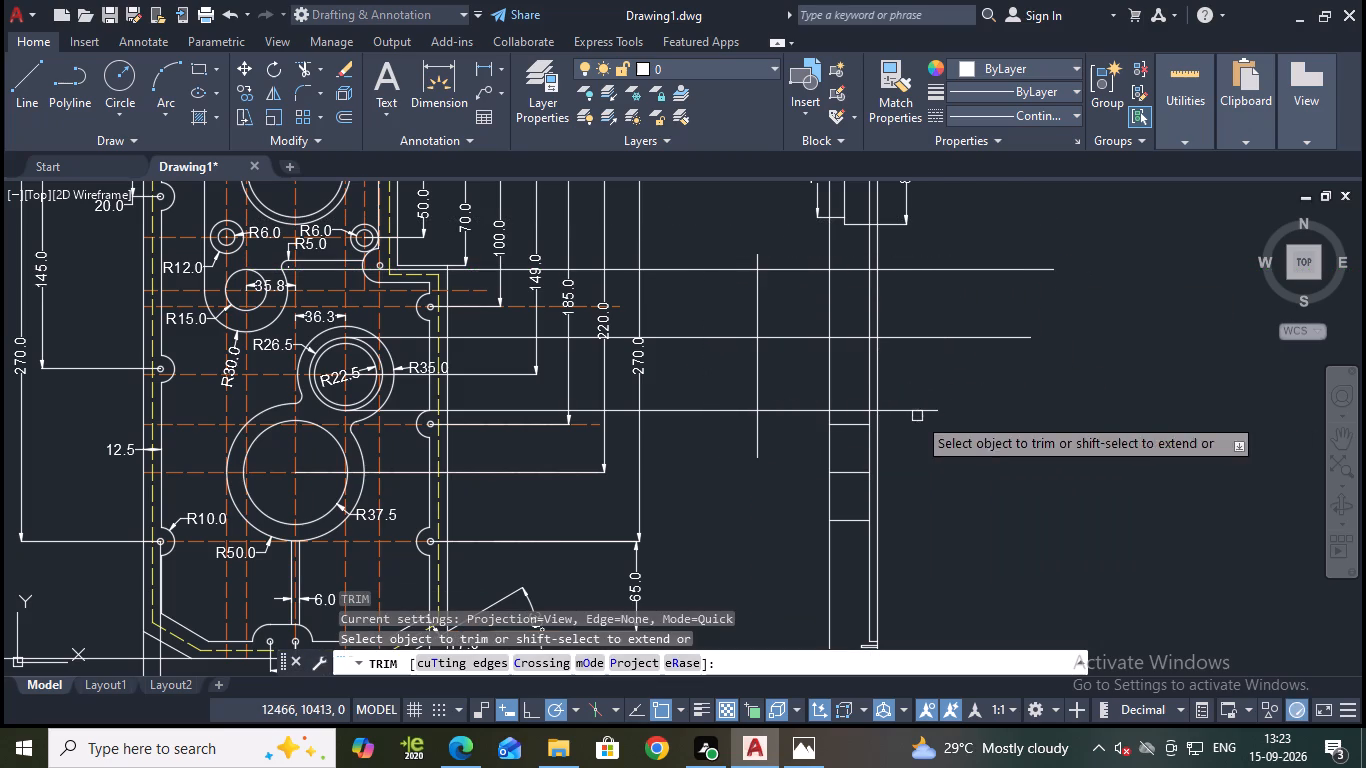
click(773, 274)
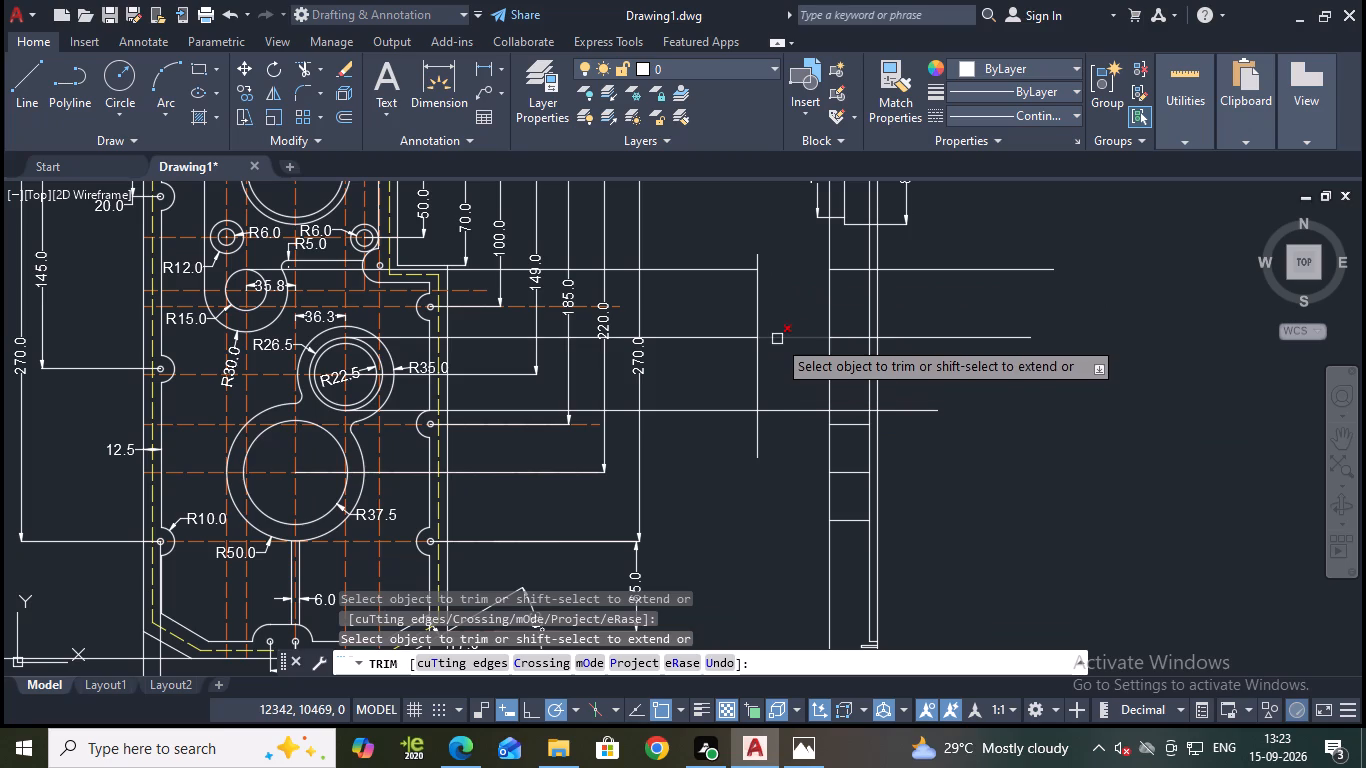
click(777, 339)
click(777, 408)
key(Escape)
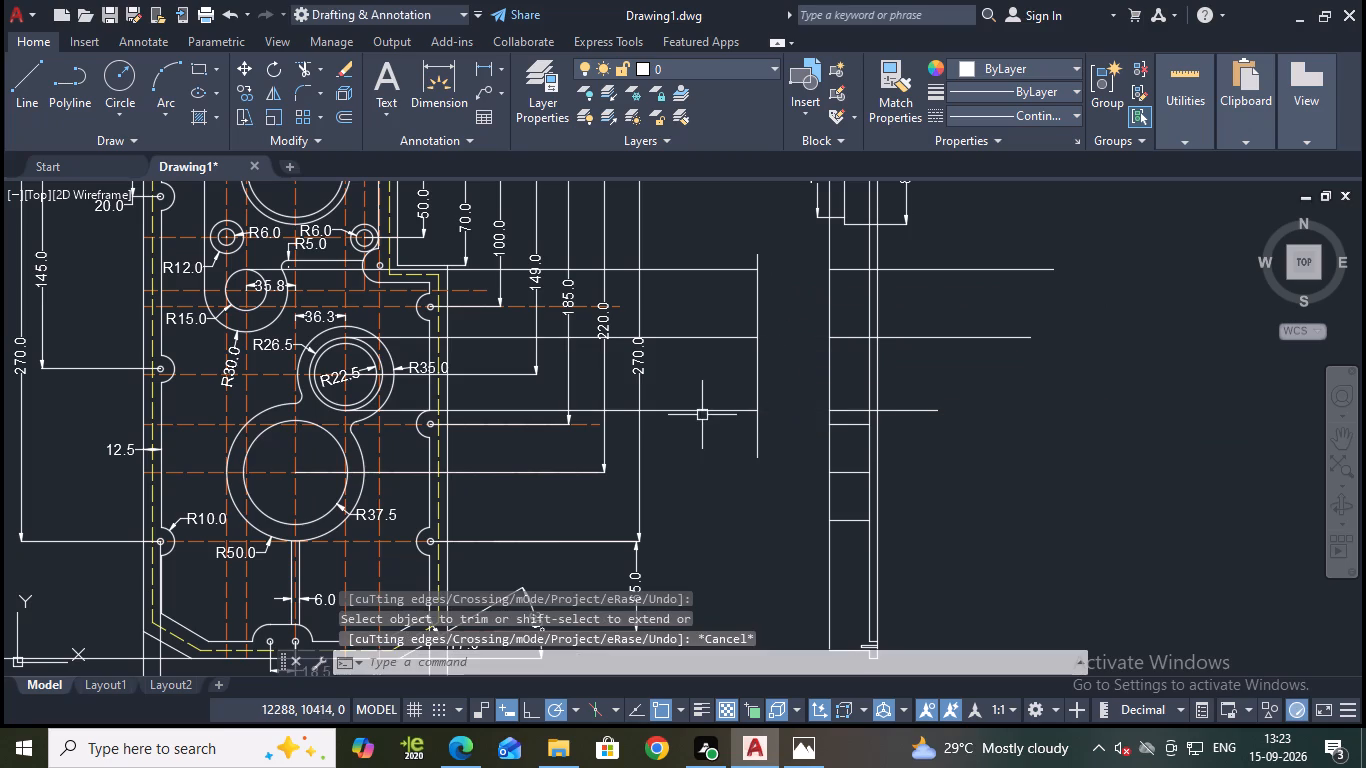
Erase the three leftover projection lines beside the front view and the vertical helper line between the two views.
click(702, 415)
click(705, 337)
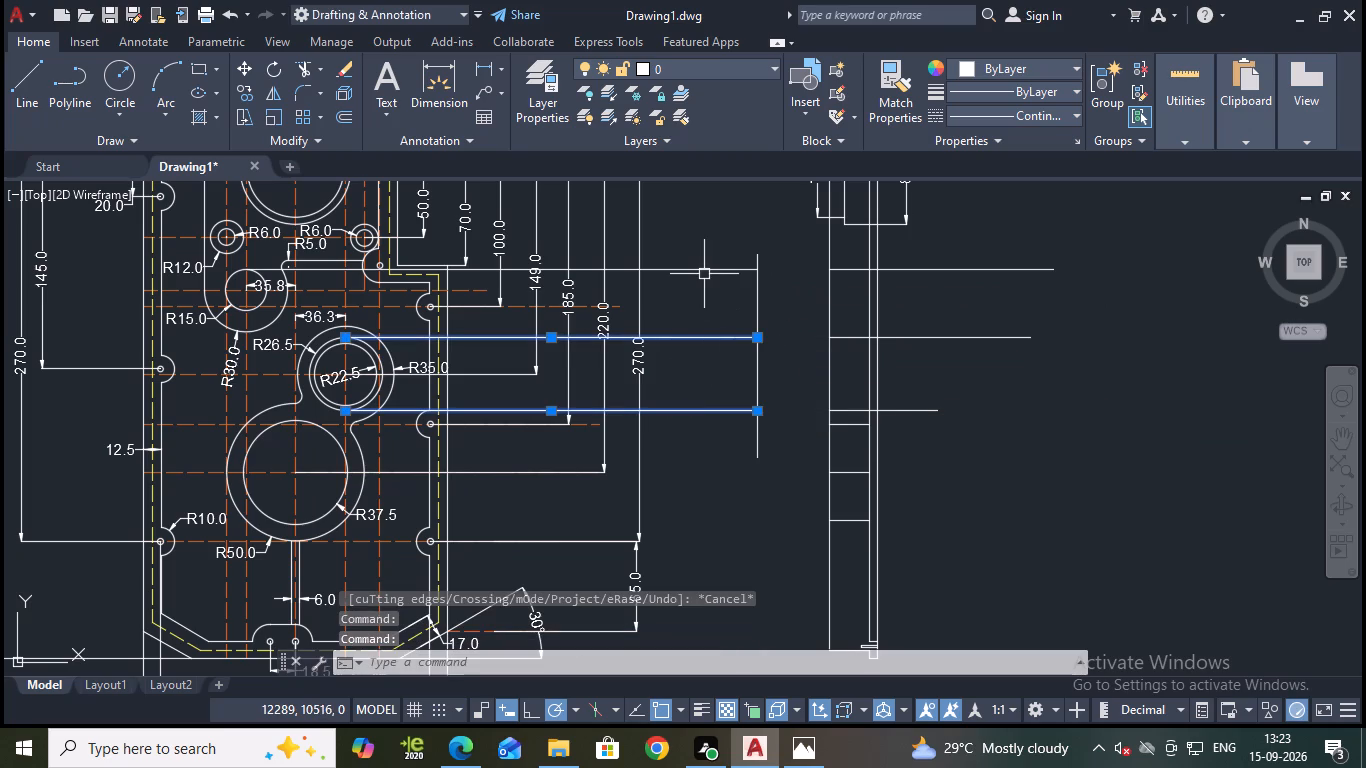
click(703, 271)
key(e)
key(Return)
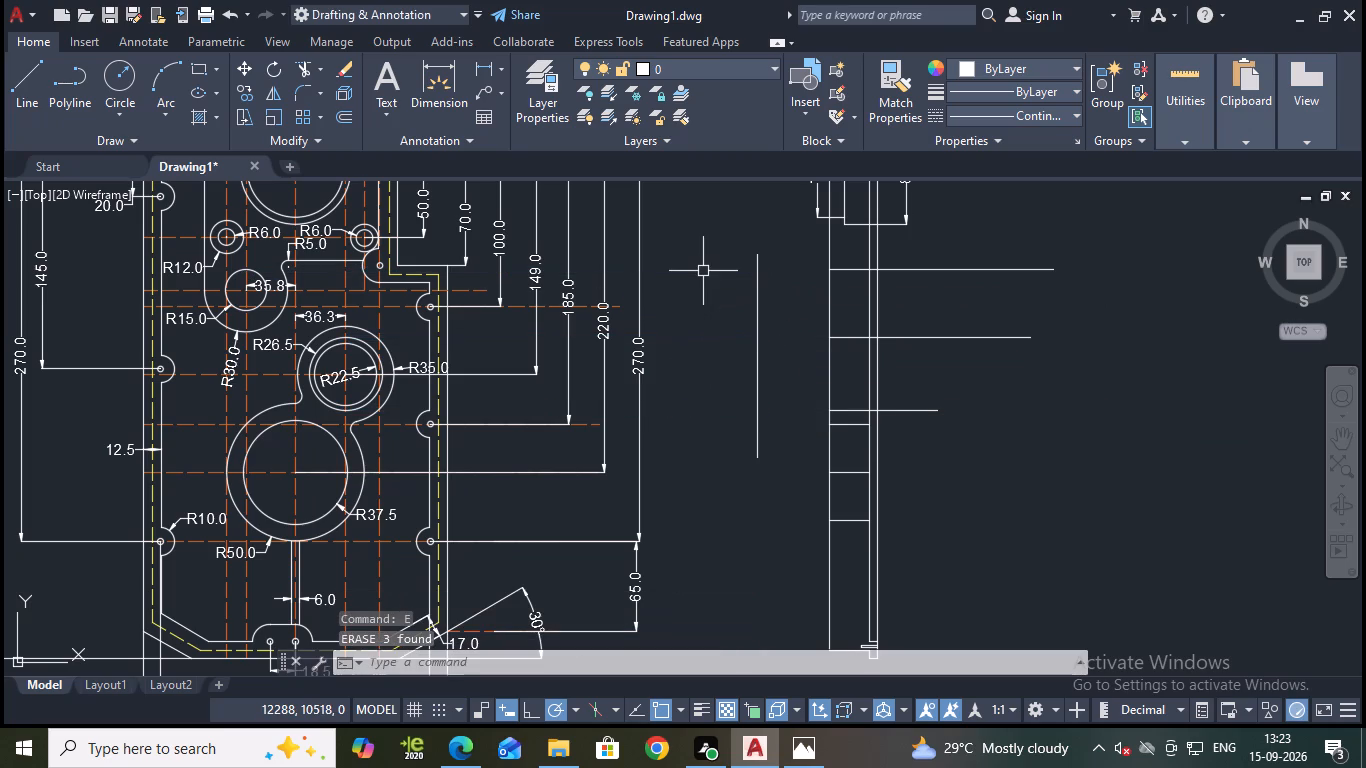
click(760, 342)
key(e)
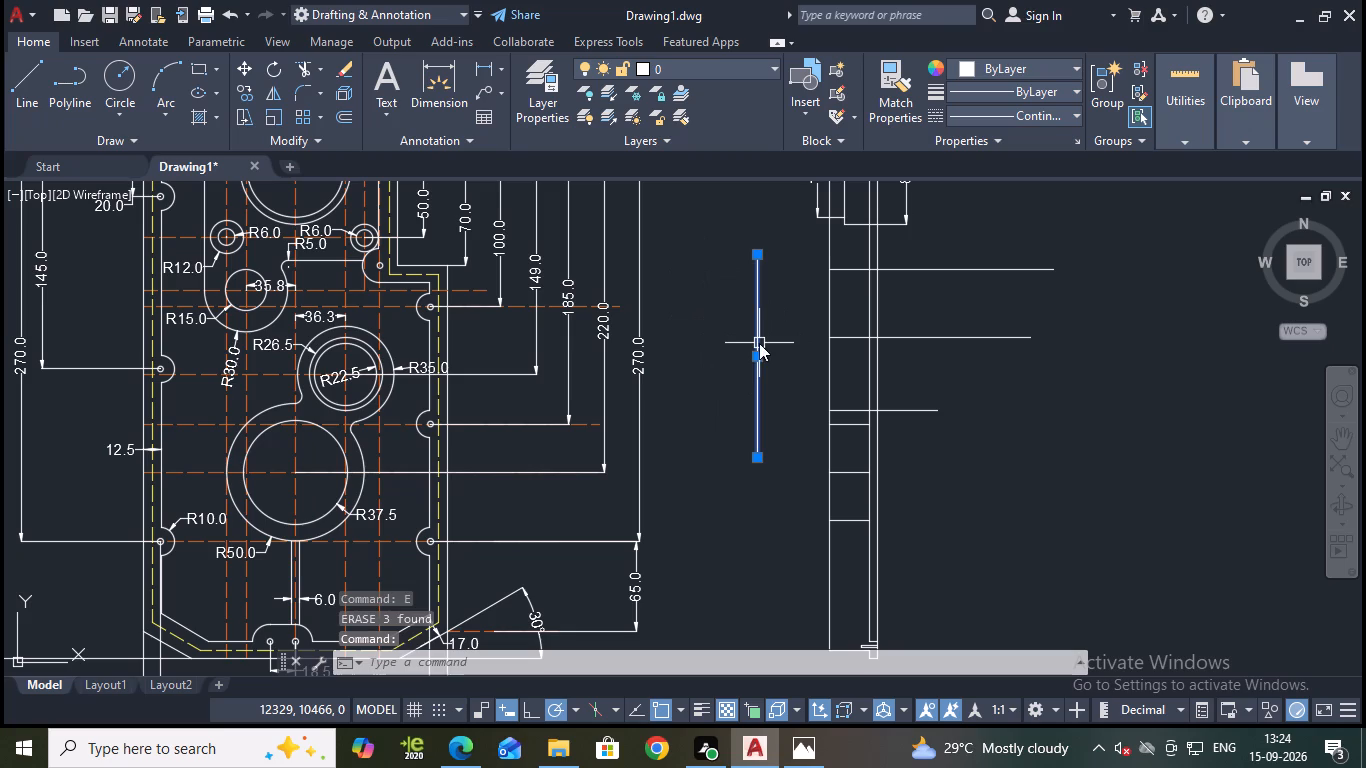
key(Return)
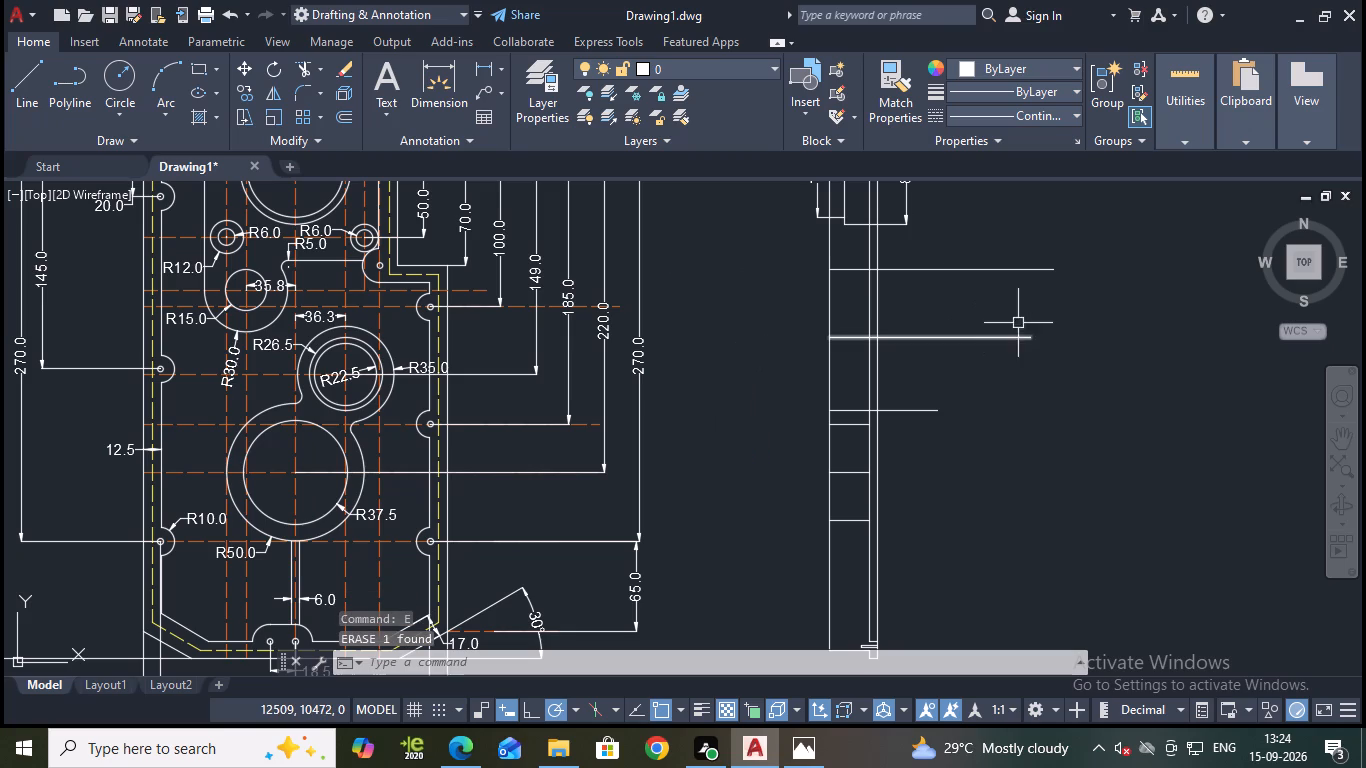
Trim the overhanging ends of the three projection lines beyond the side view's far edge.
scroll(1014, 307, up, 1)
middle_drag(1014, 307, 1021, 377)
text(tr)
key(Return)
click(940, 425)
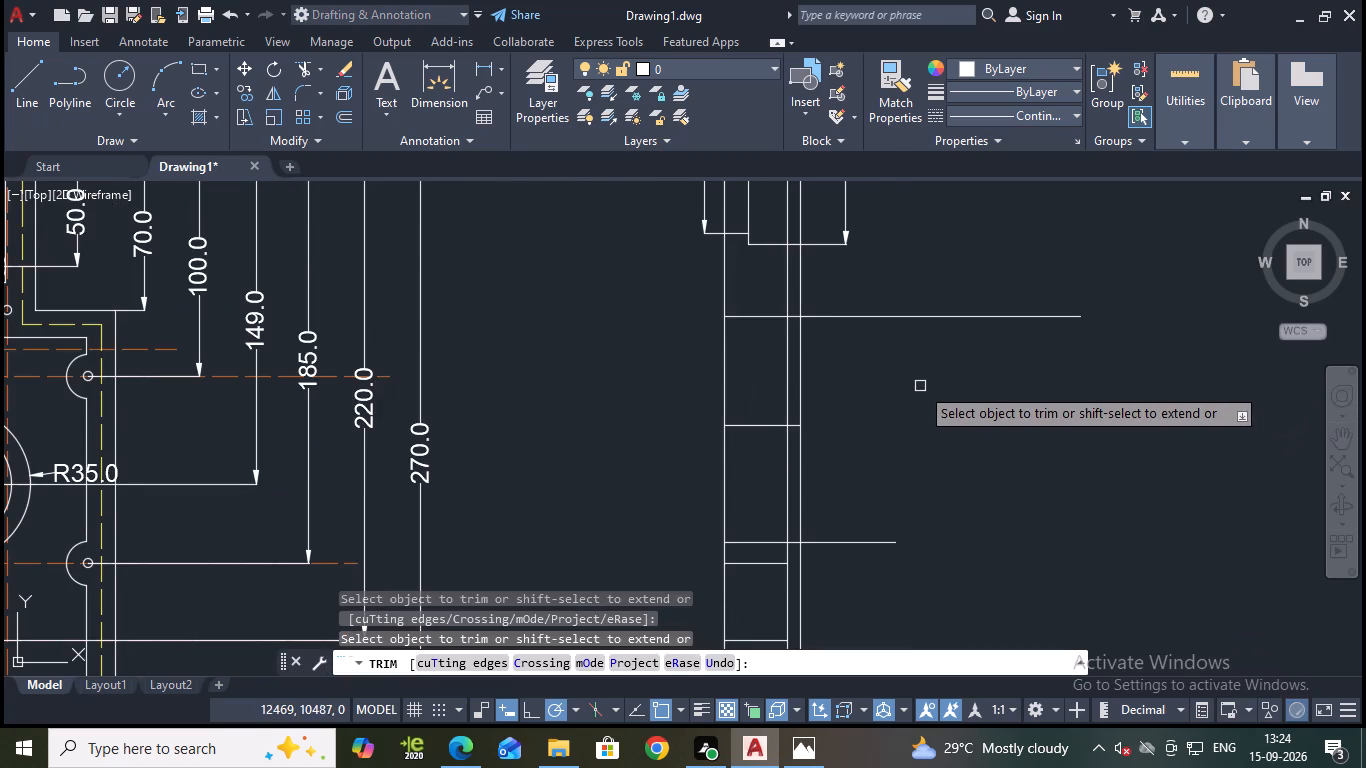
click(852, 312)
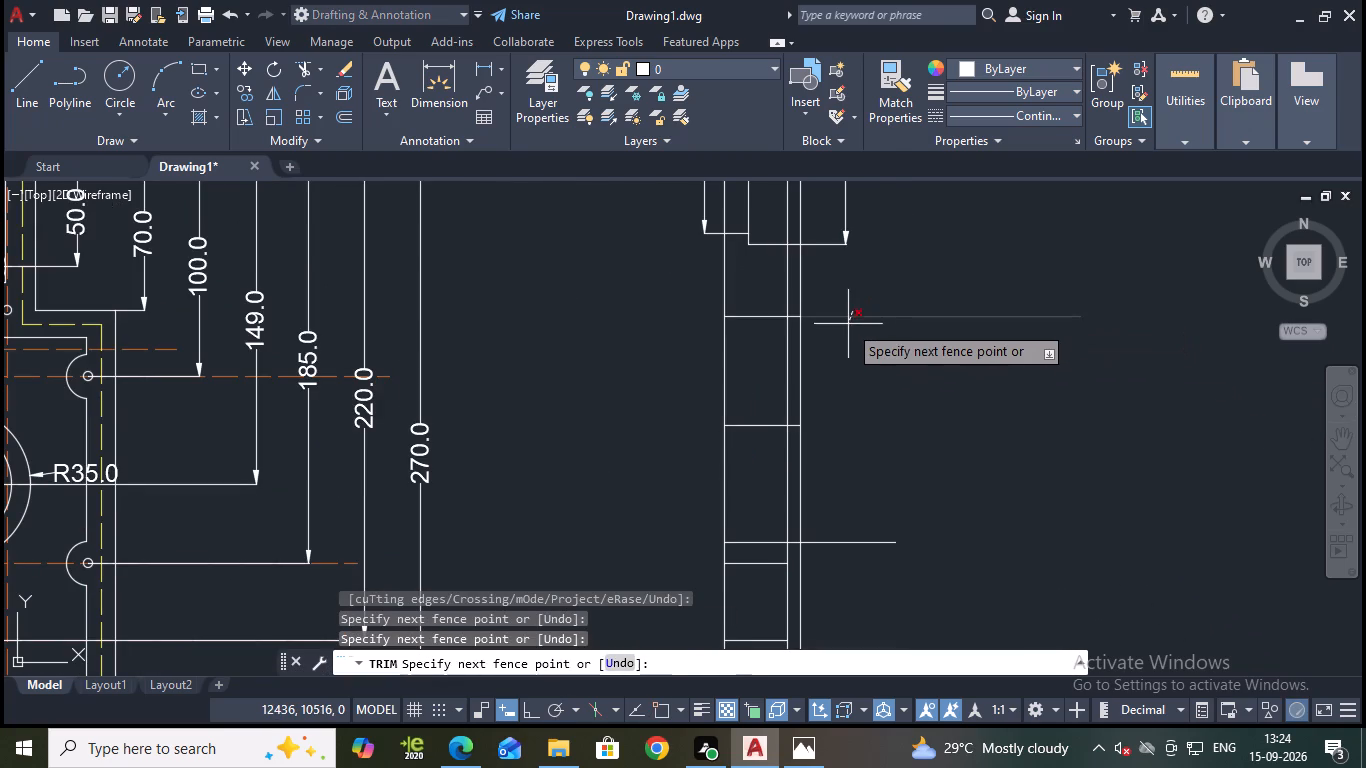
click(848, 324)
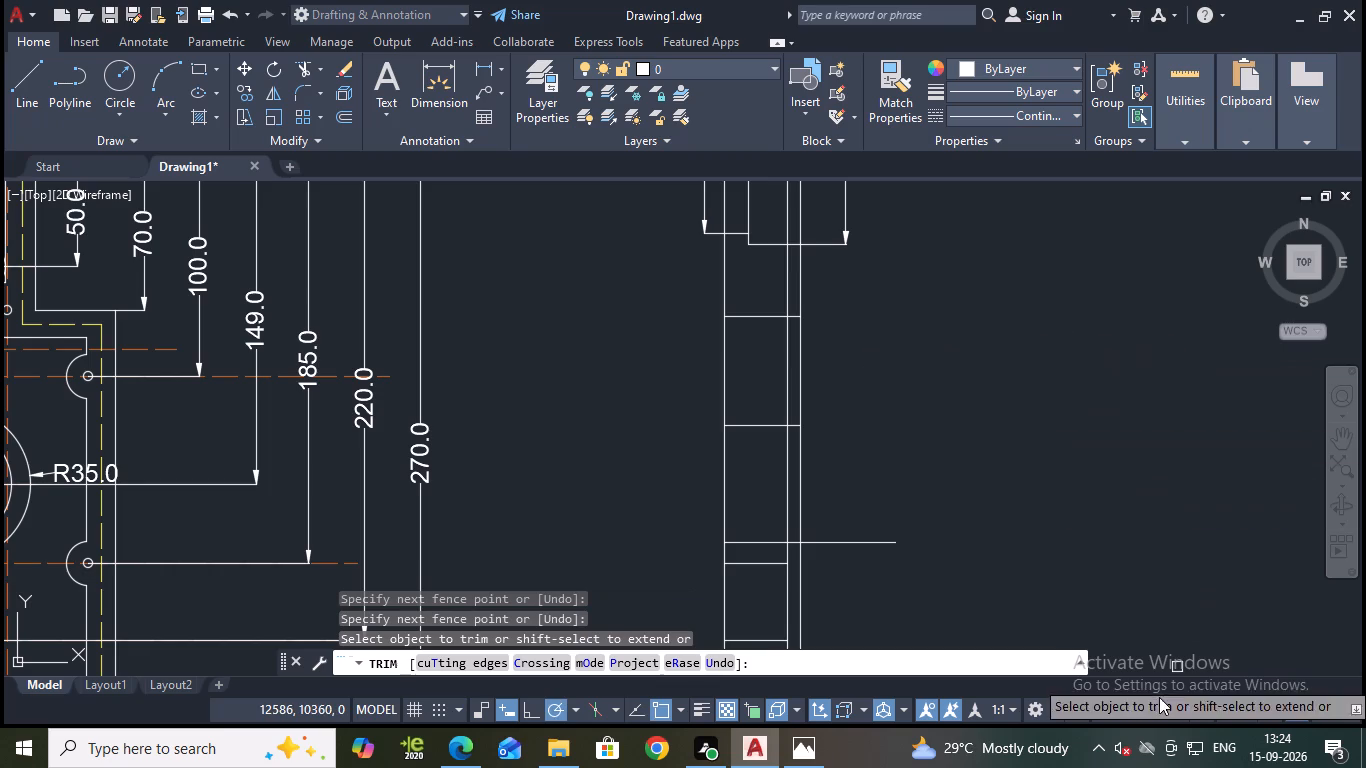
click(851, 545)
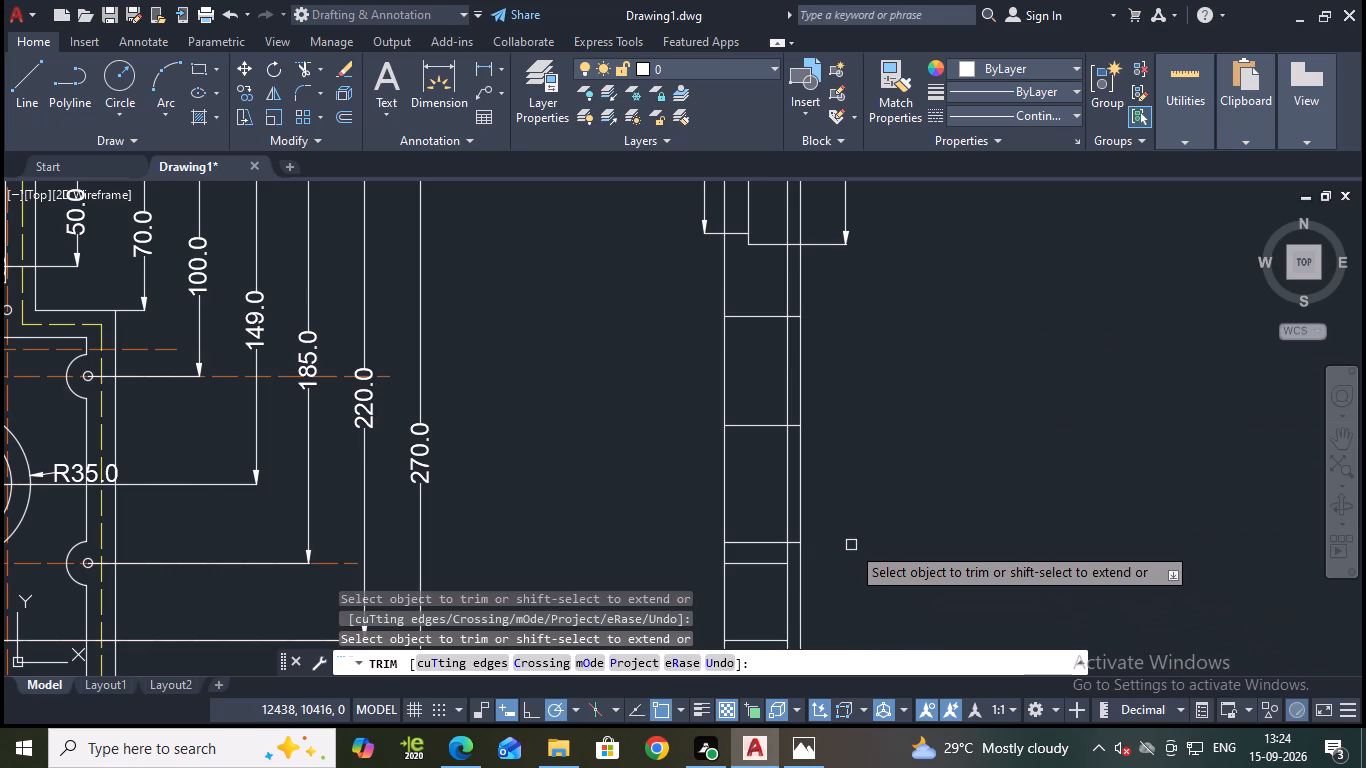
Remove the horizontal line through the middle of the lower bore in the side view with Trim.
scroll(851, 544, down, 1)
middle_drag(940, 487, 1011, 449)
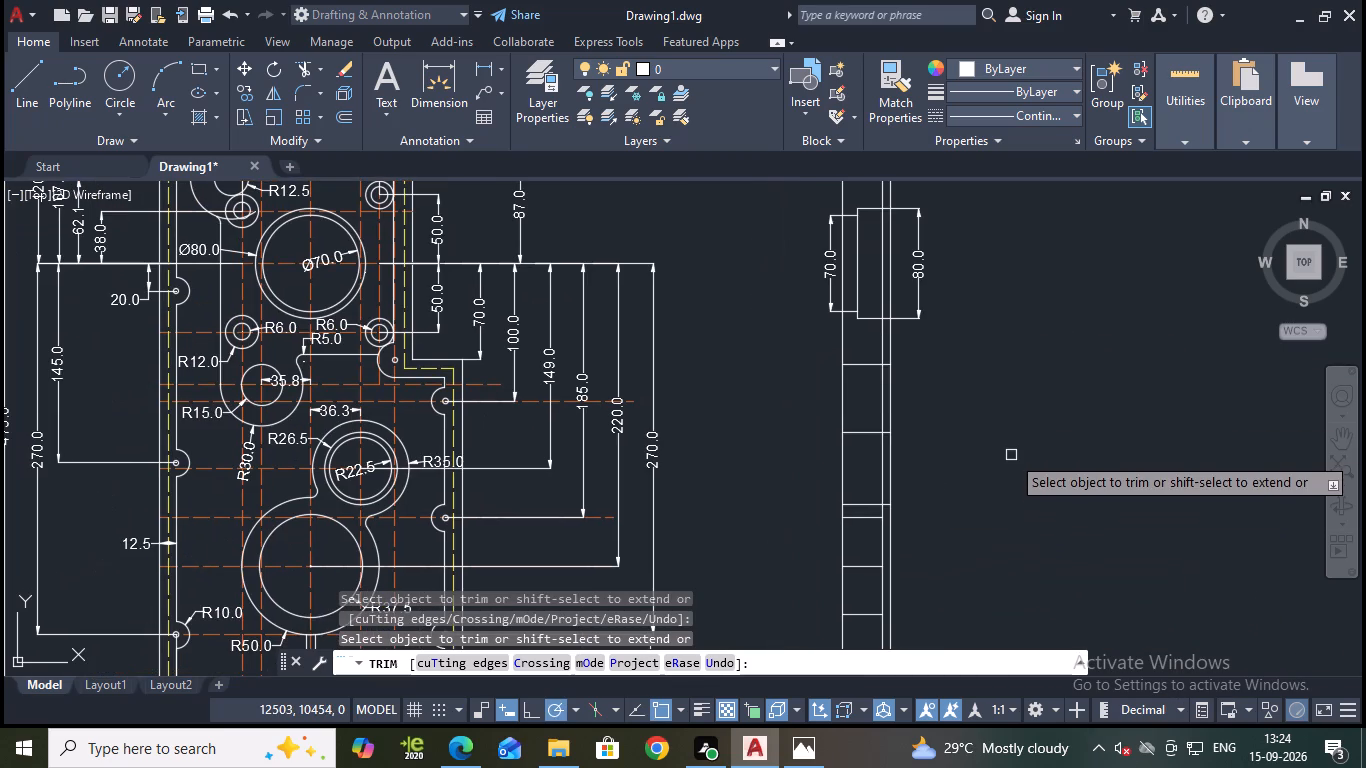
middle_drag(946, 515, 1005, 447)
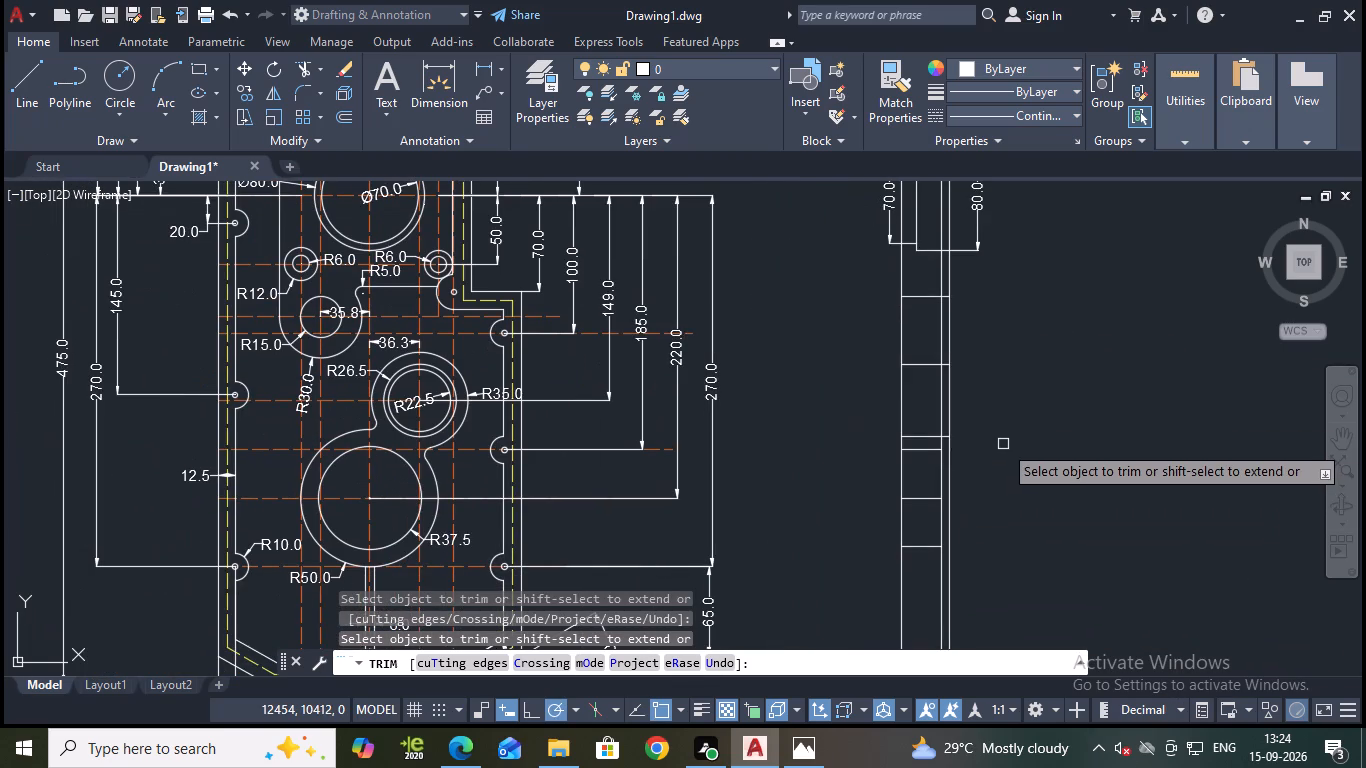
click(916, 500)
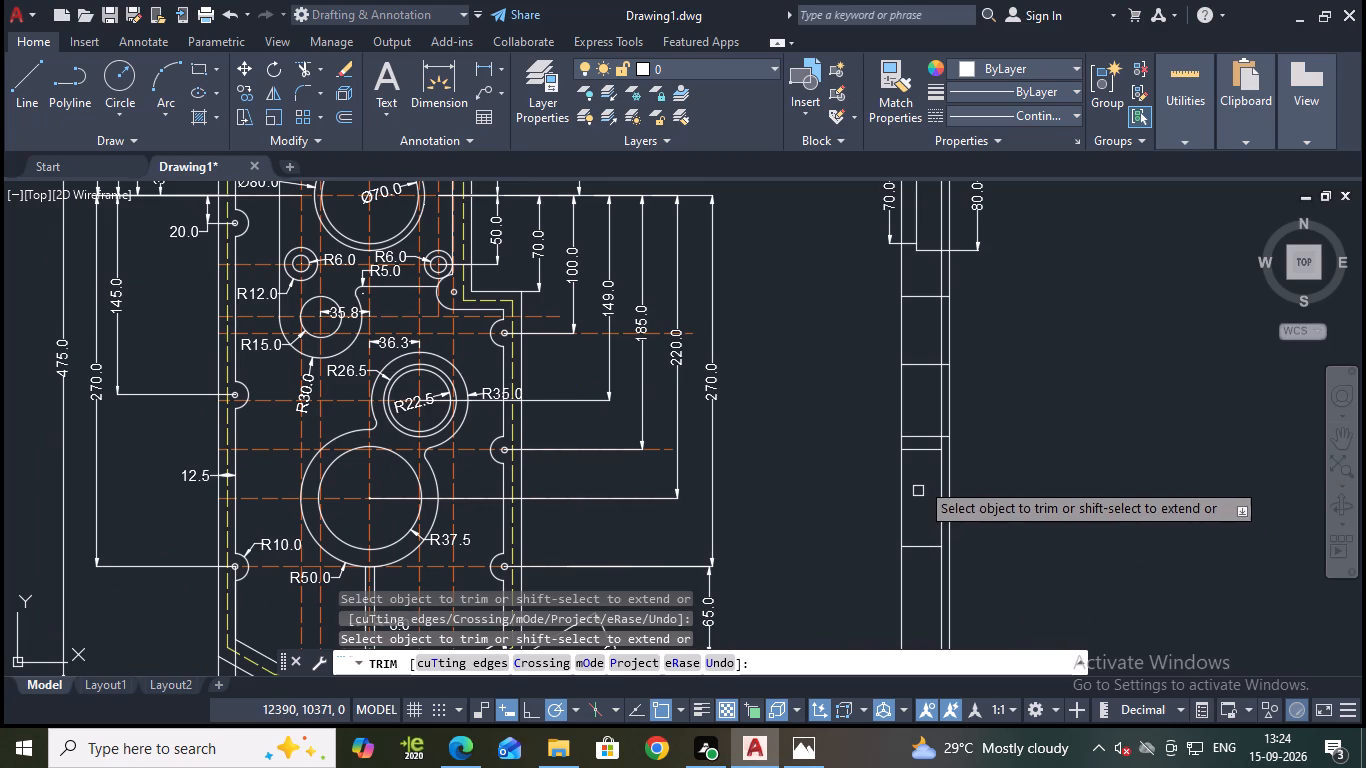
middle_drag(997, 374, 1024, 403)
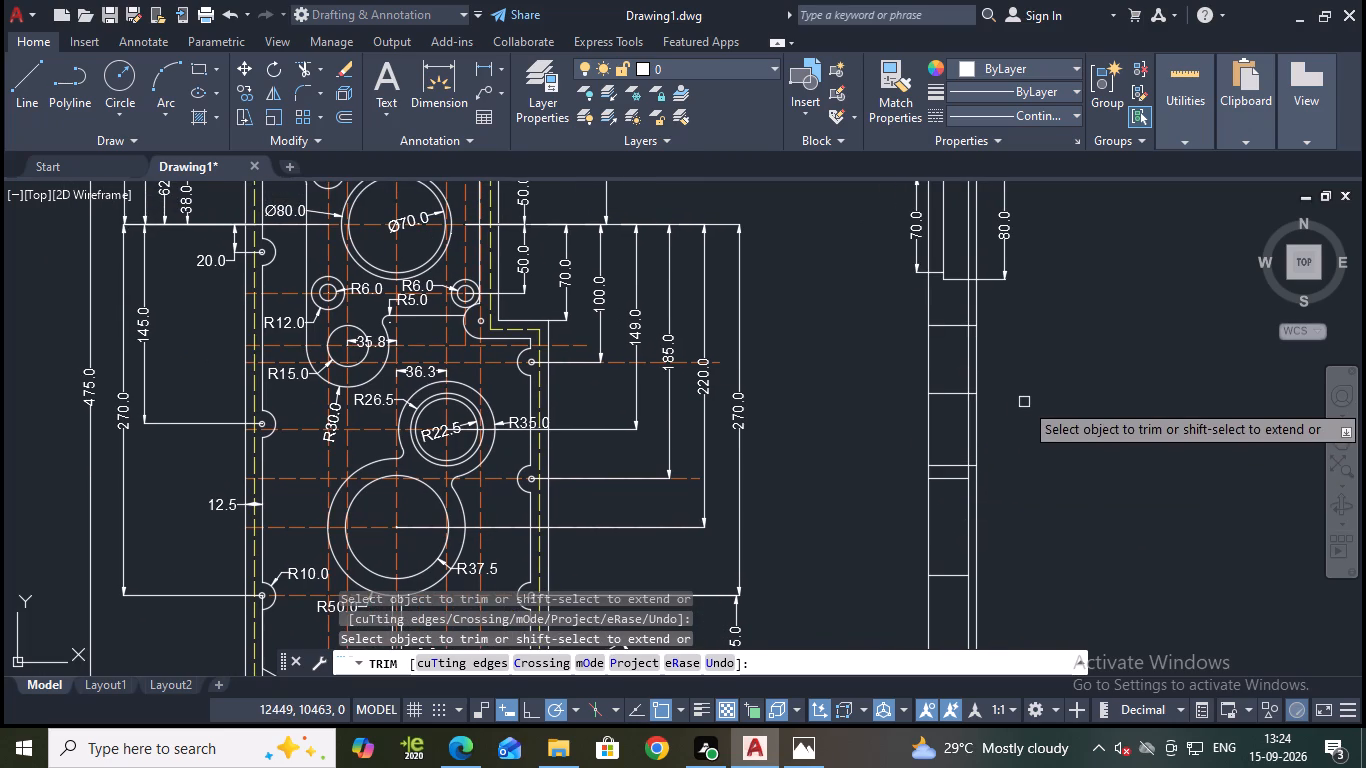
scroll(1027, 397, down, 2)
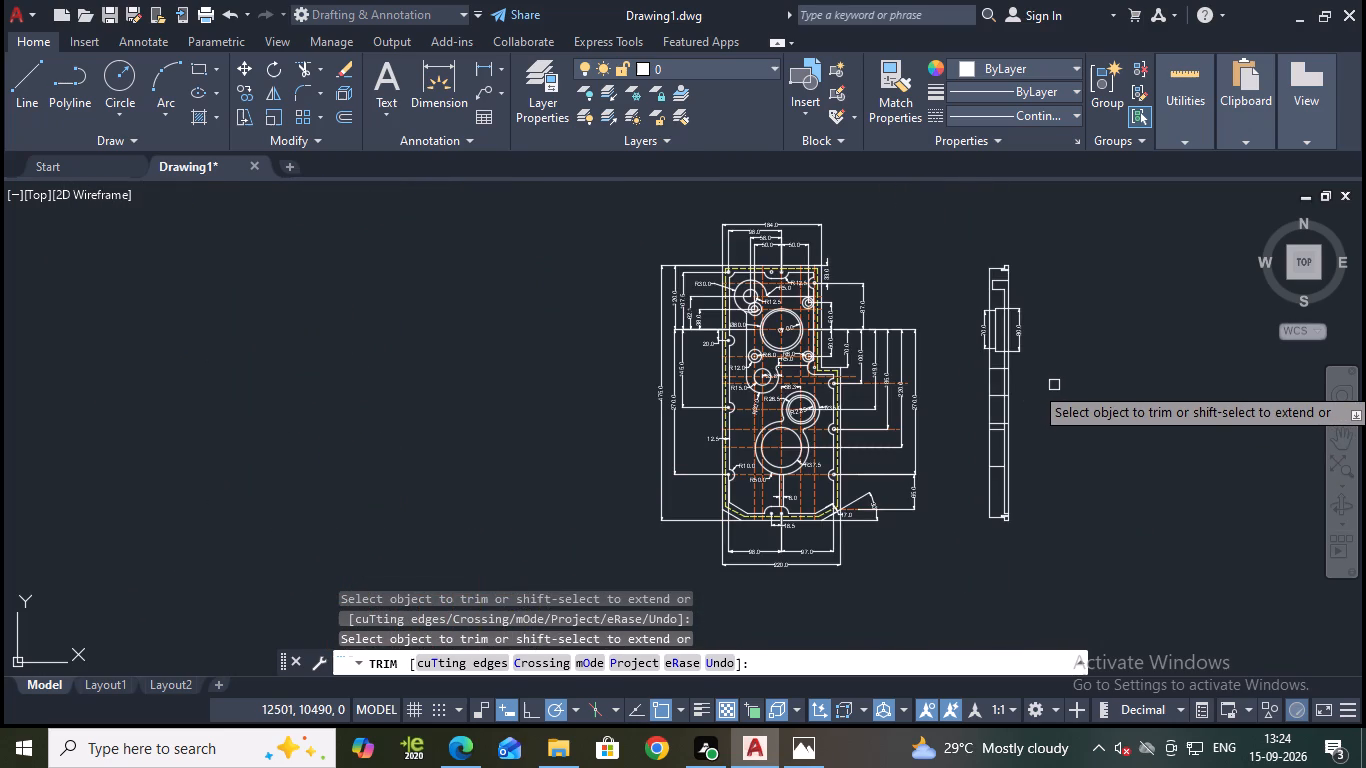
scroll(1051, 380, up, 1)
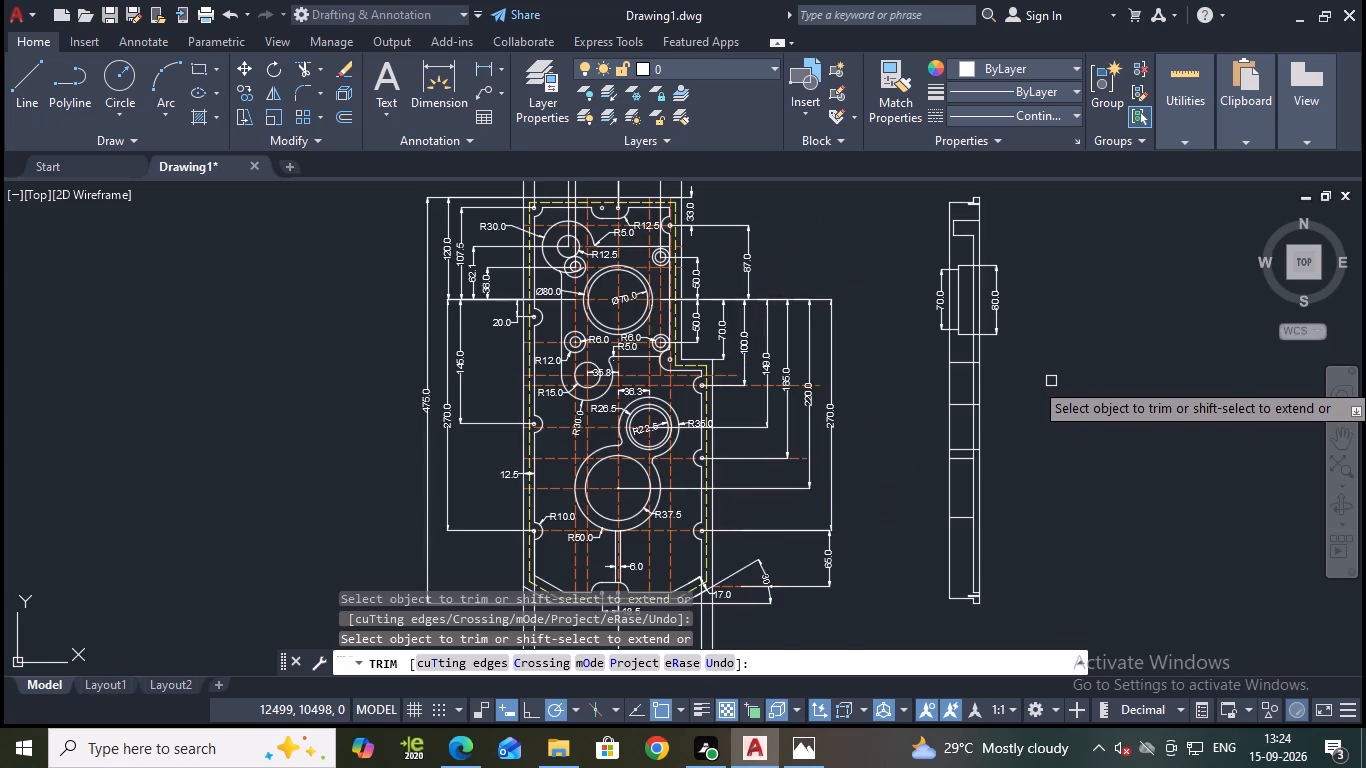
scroll(1052, 381, up, 2)
scroll(1051, 391, down, 1)
key(Escape)
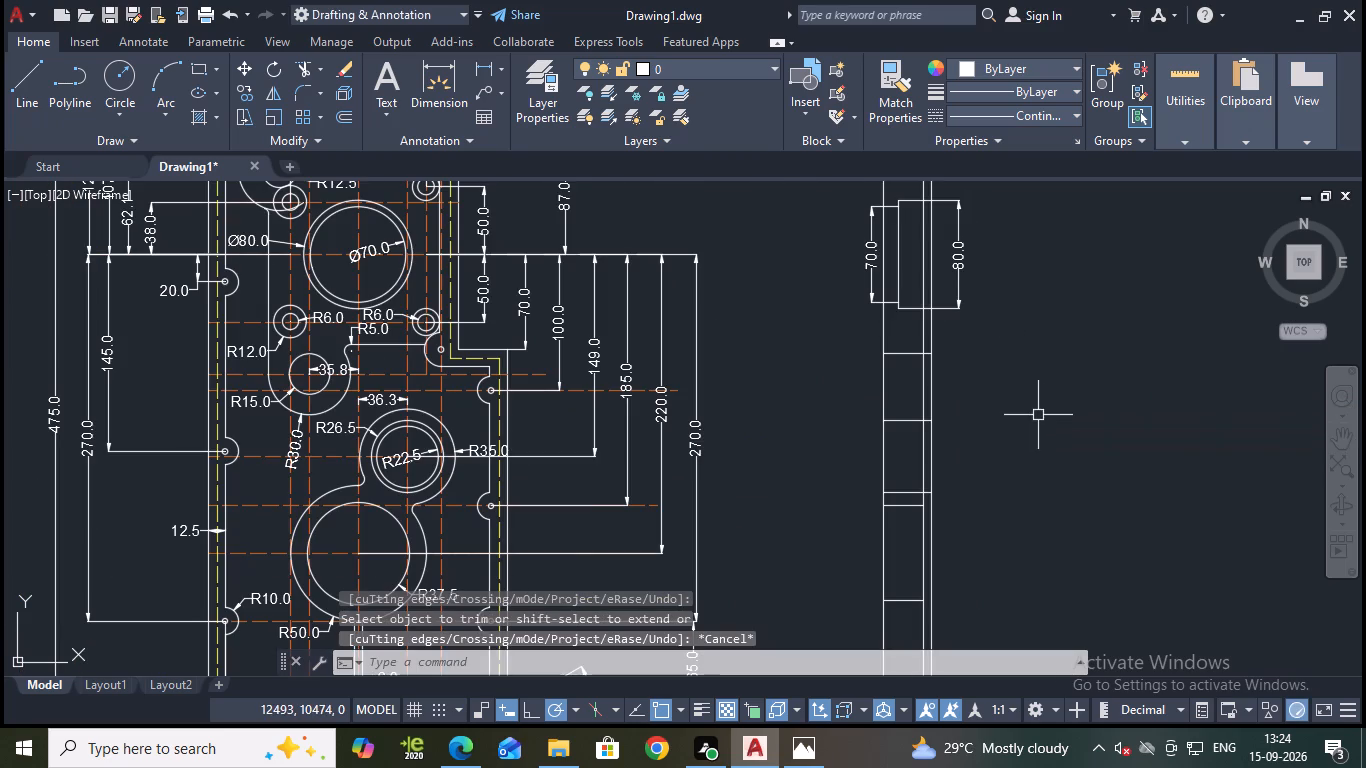
Offset the side view's near vertical edge 5.5 into the section.
key(o)
key(Return)
key(Return)
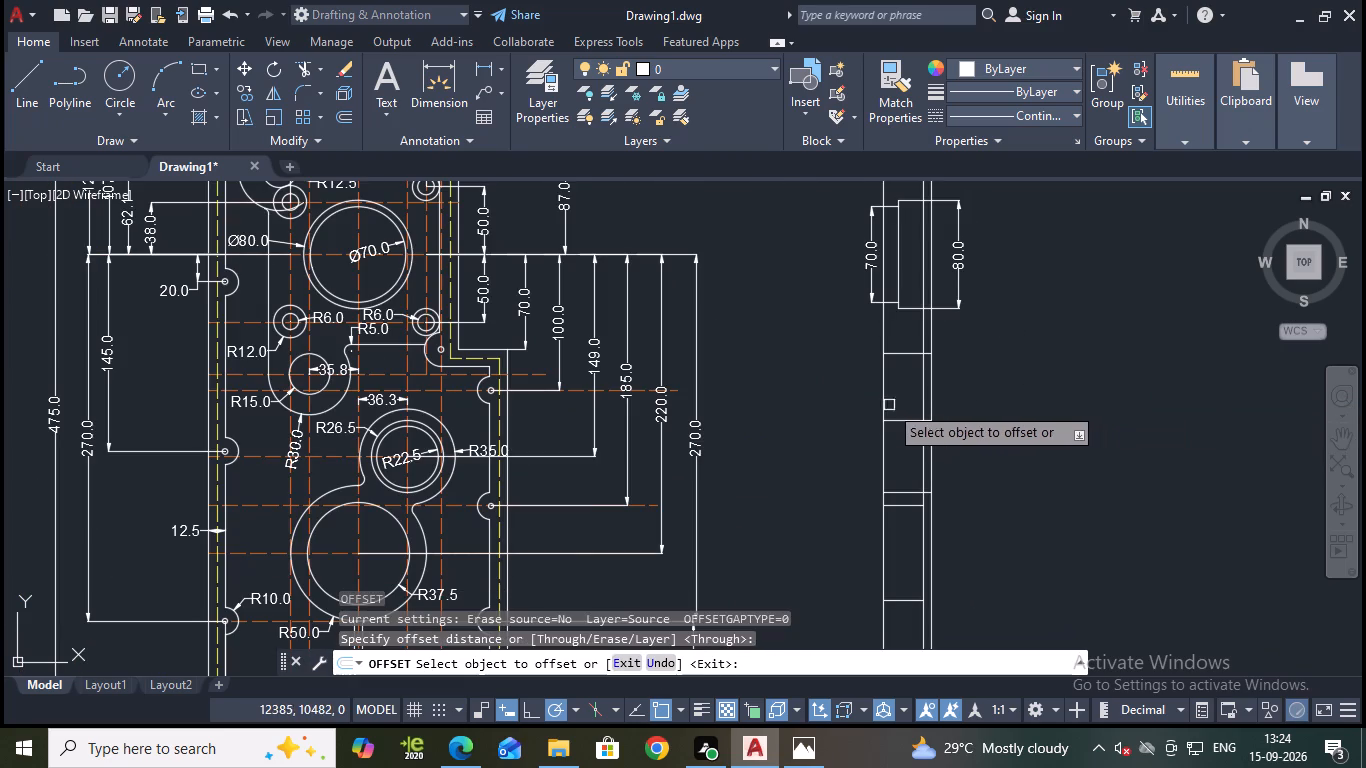
click(880, 407)
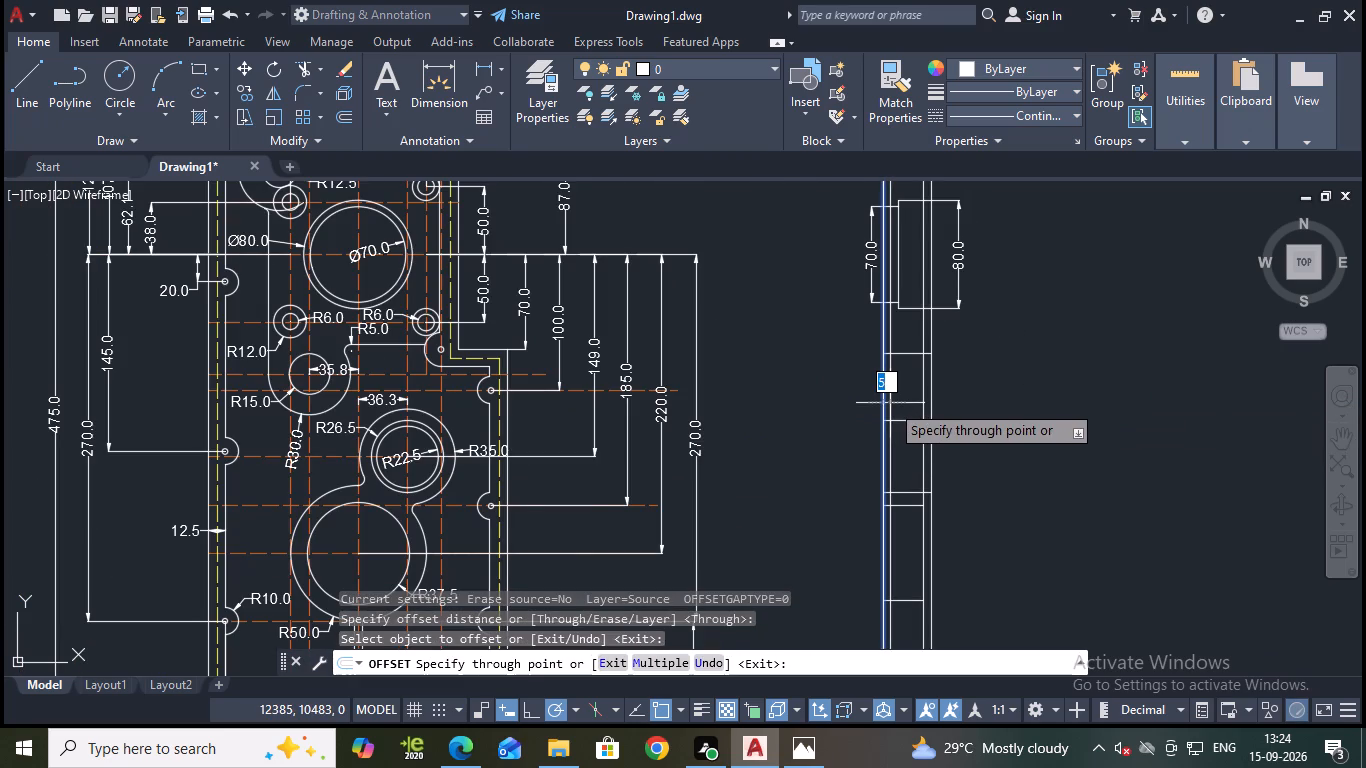
text(5.5)
key(Return)
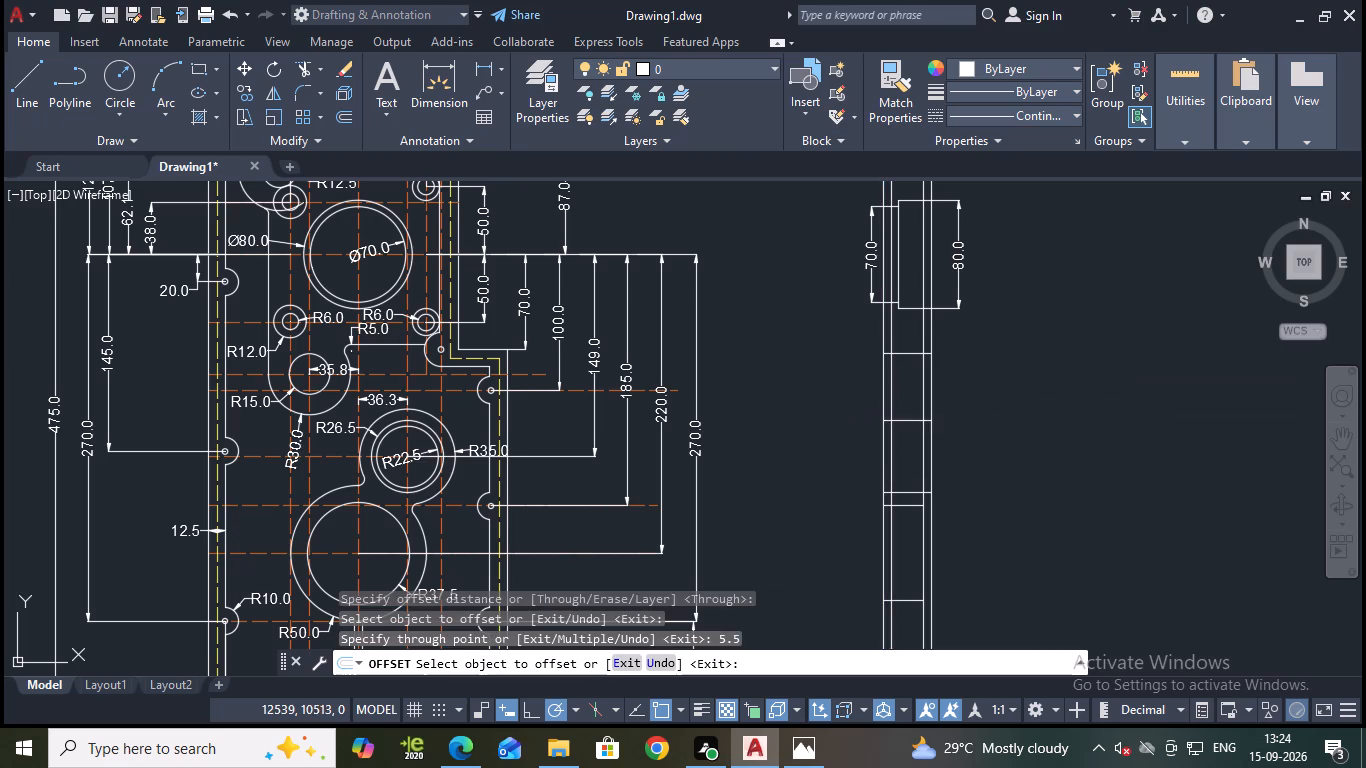
key(Escape)
Trim the offset vertical line outside the re-projected pocket: above it up to the section's top, and below it through the lower bore.
key(t)
key(r)
key(Return)
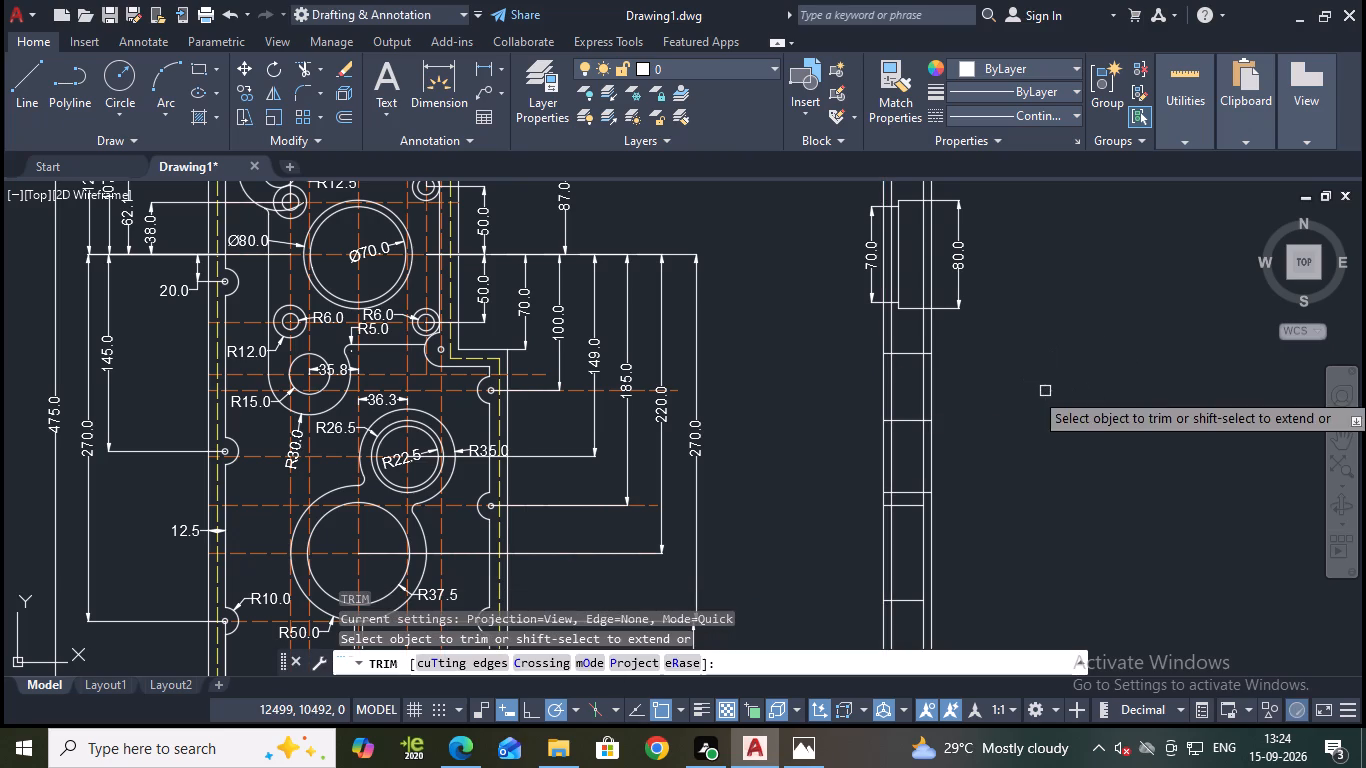
click(889, 324)
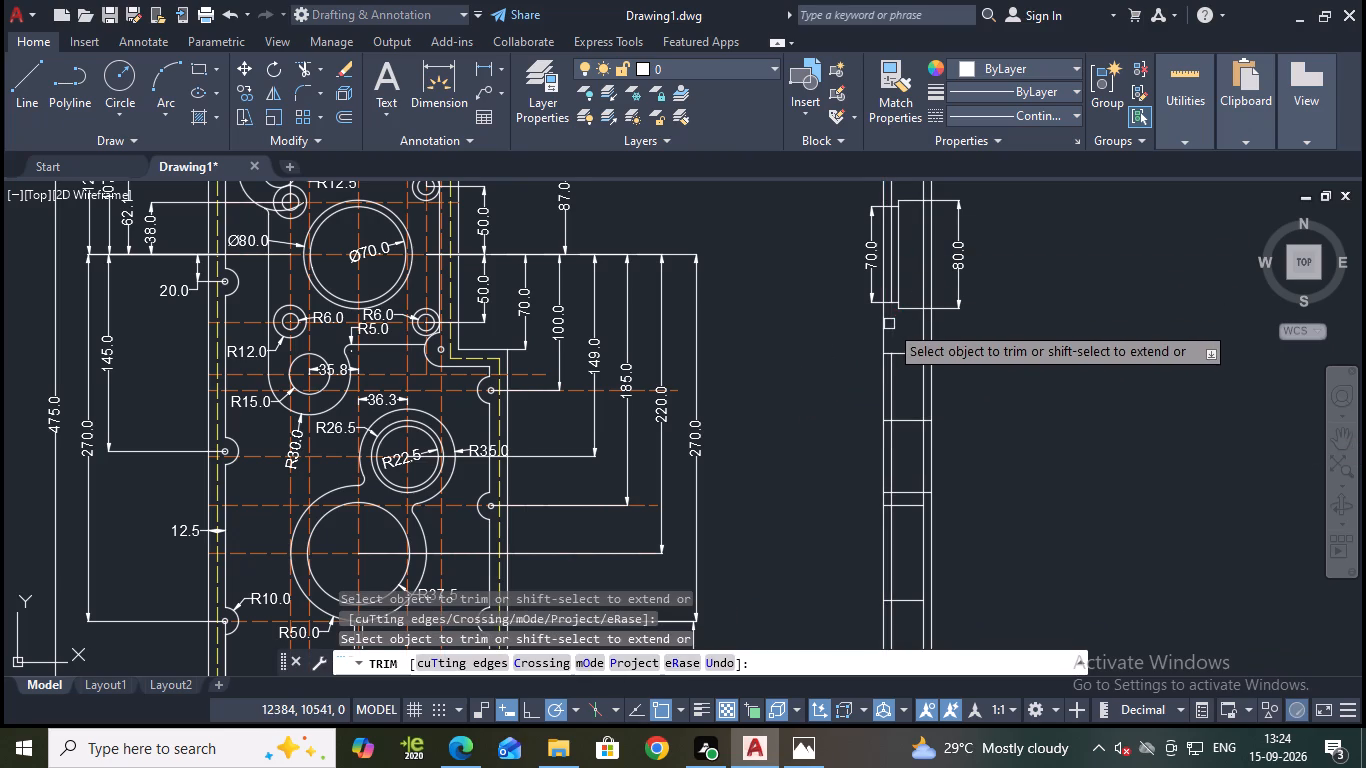
middle_drag(987, 353, 1003, 481)
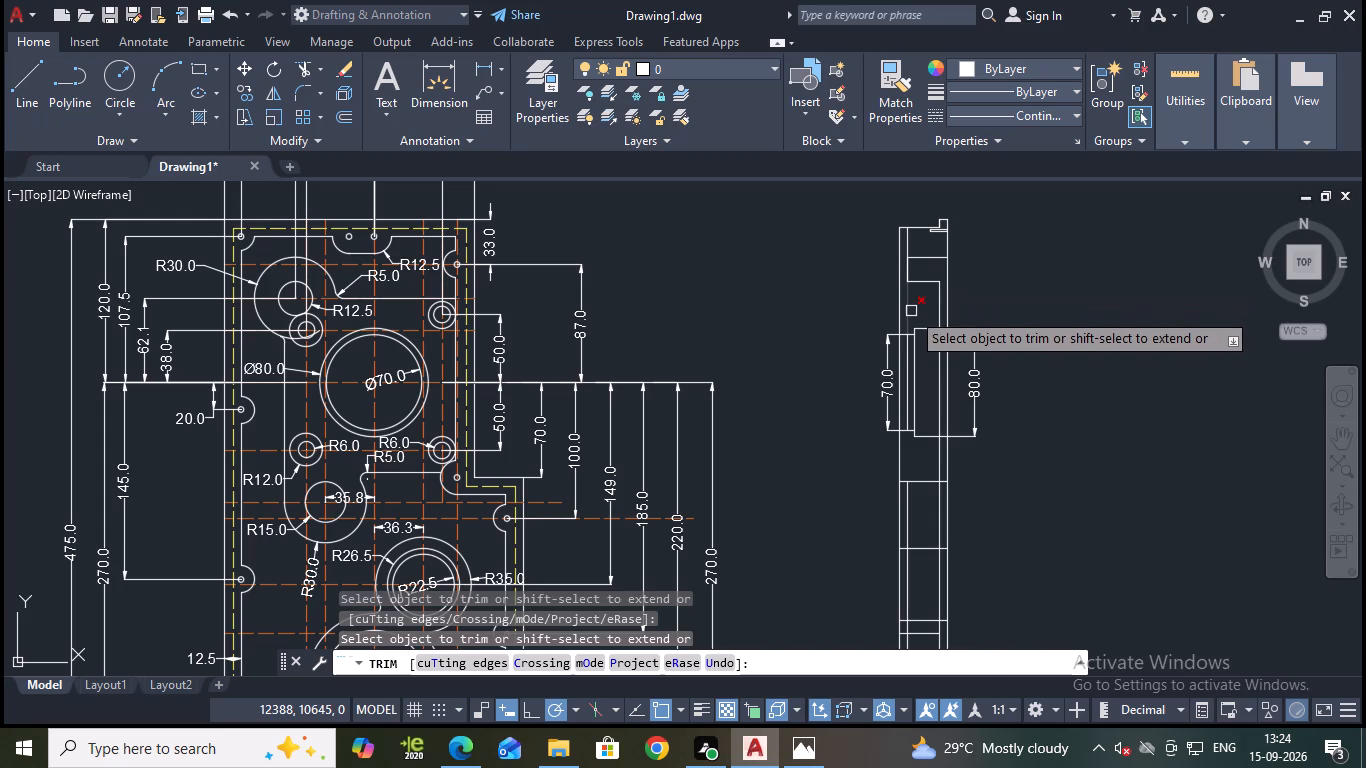
click(911, 311)
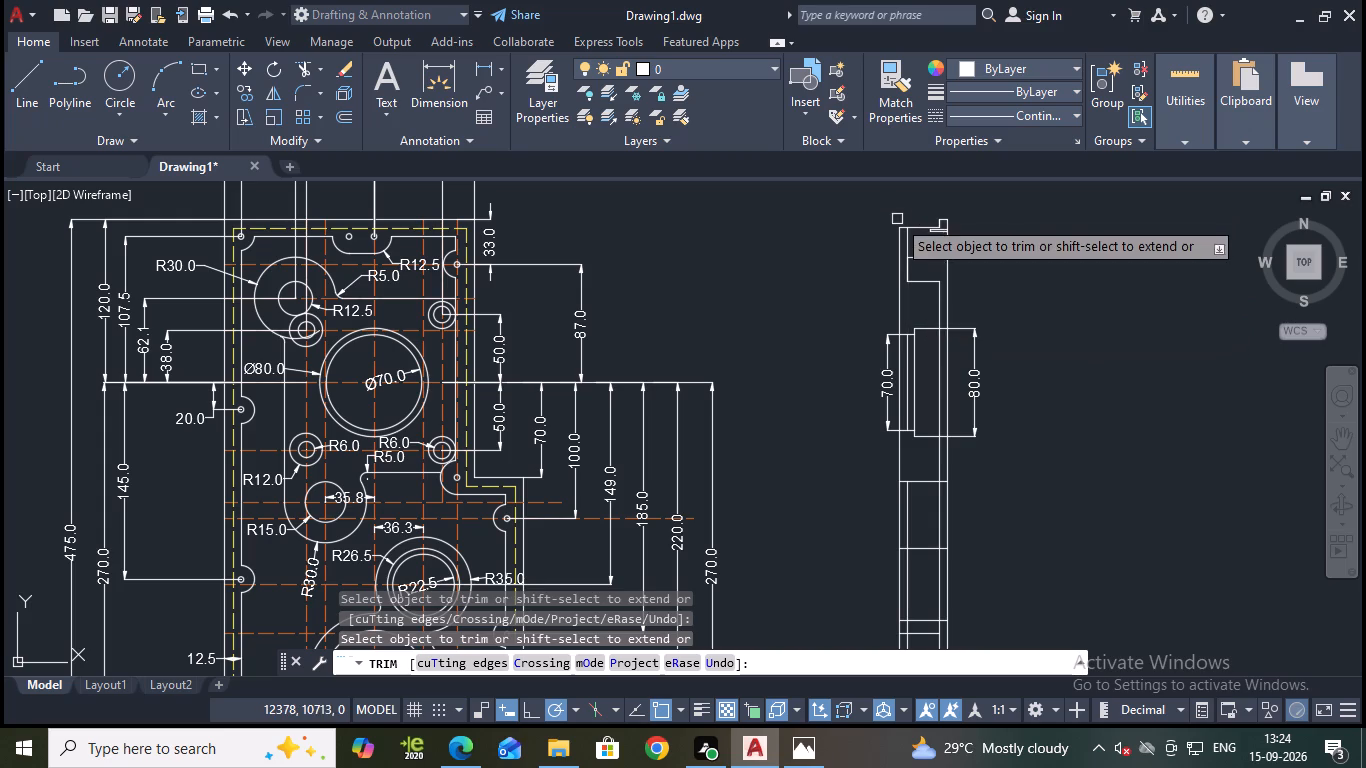
click(911, 243)
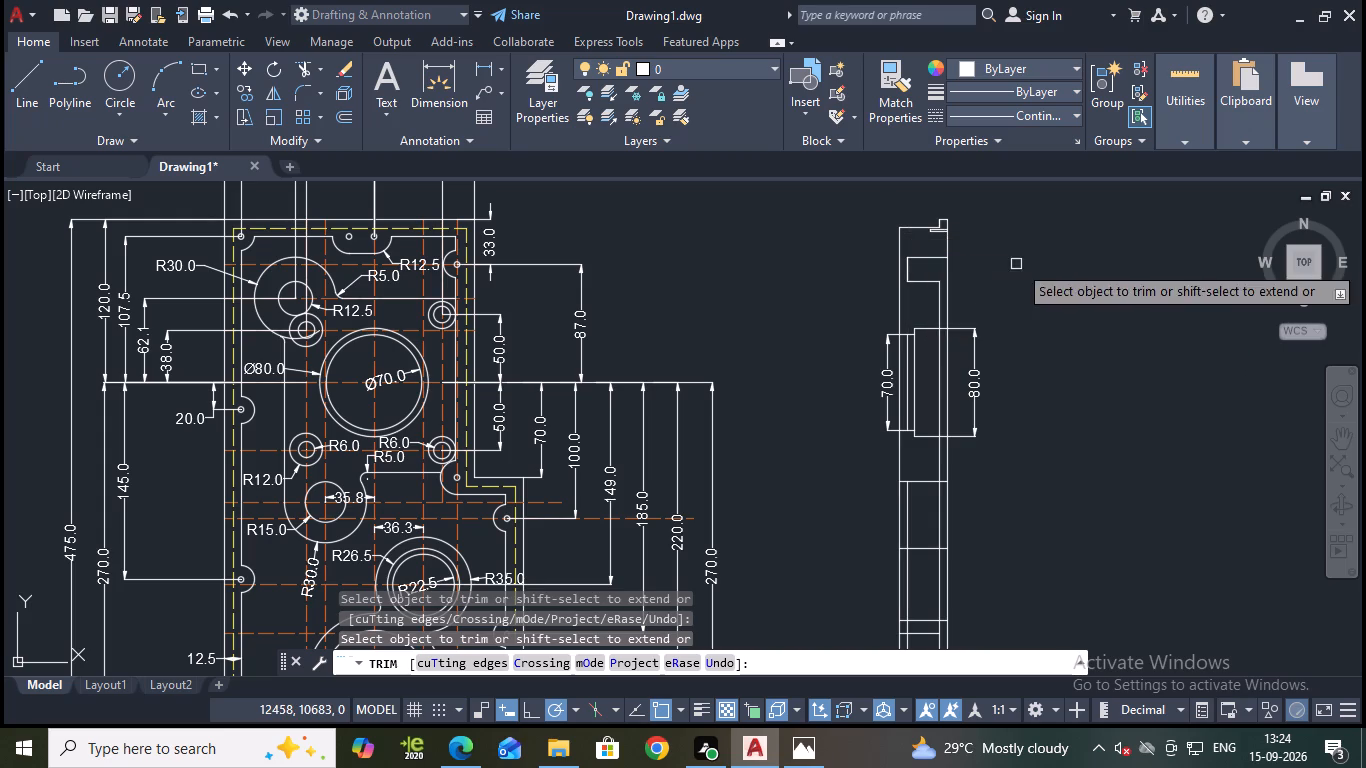
middle_drag(1043, 371, 1058, 275)
middle_drag(1012, 416, 1047, 344)
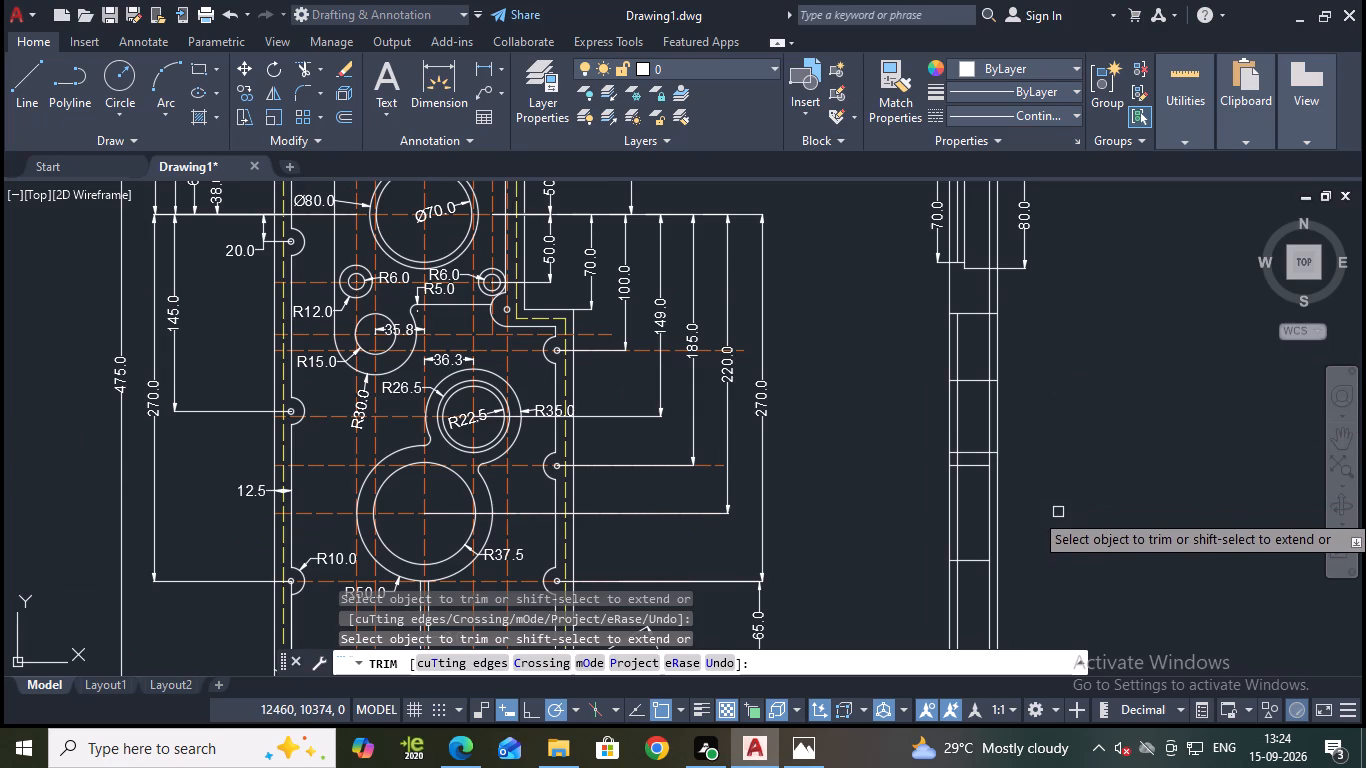
middle_drag(1049, 447, 1070, 388)
click(975, 572)
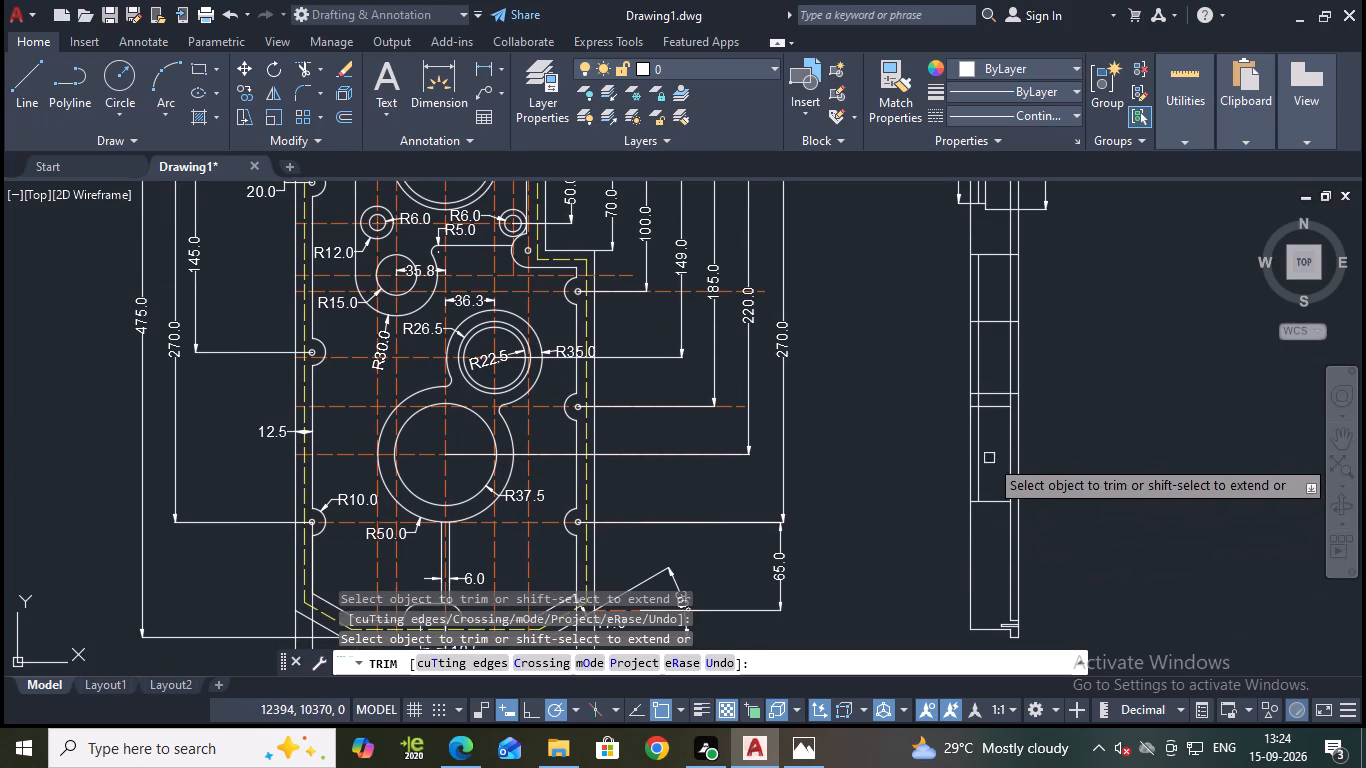
click(981, 475)
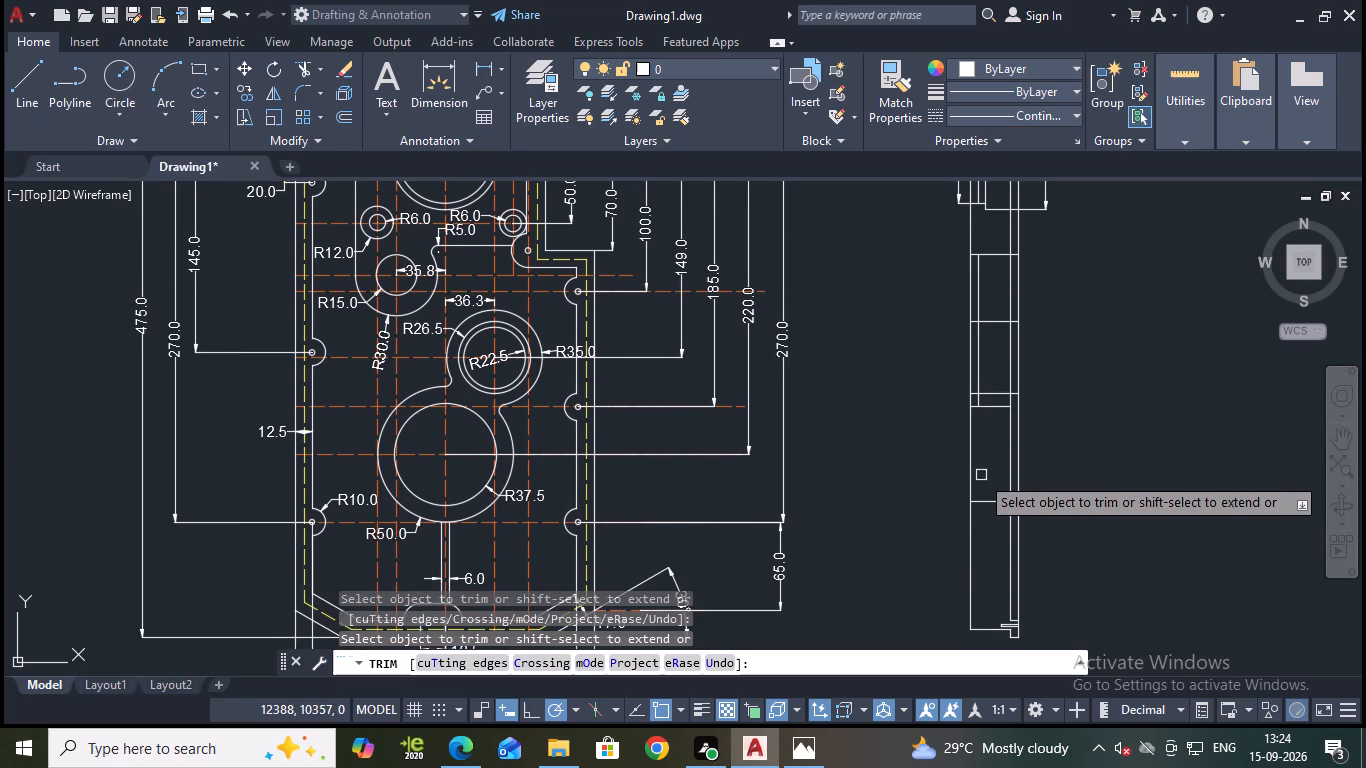
middle_drag(1060, 387, 1071, 424)
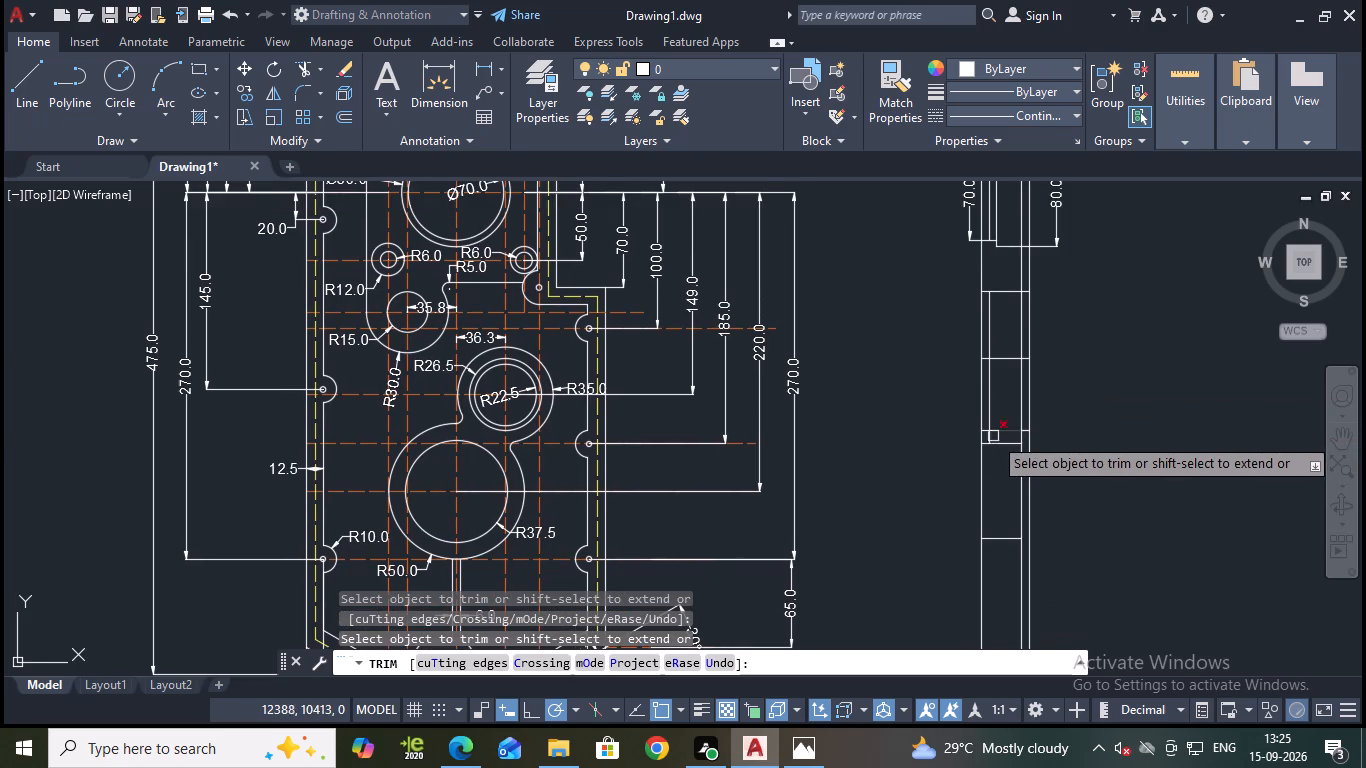
scroll(984, 442, up, 1)
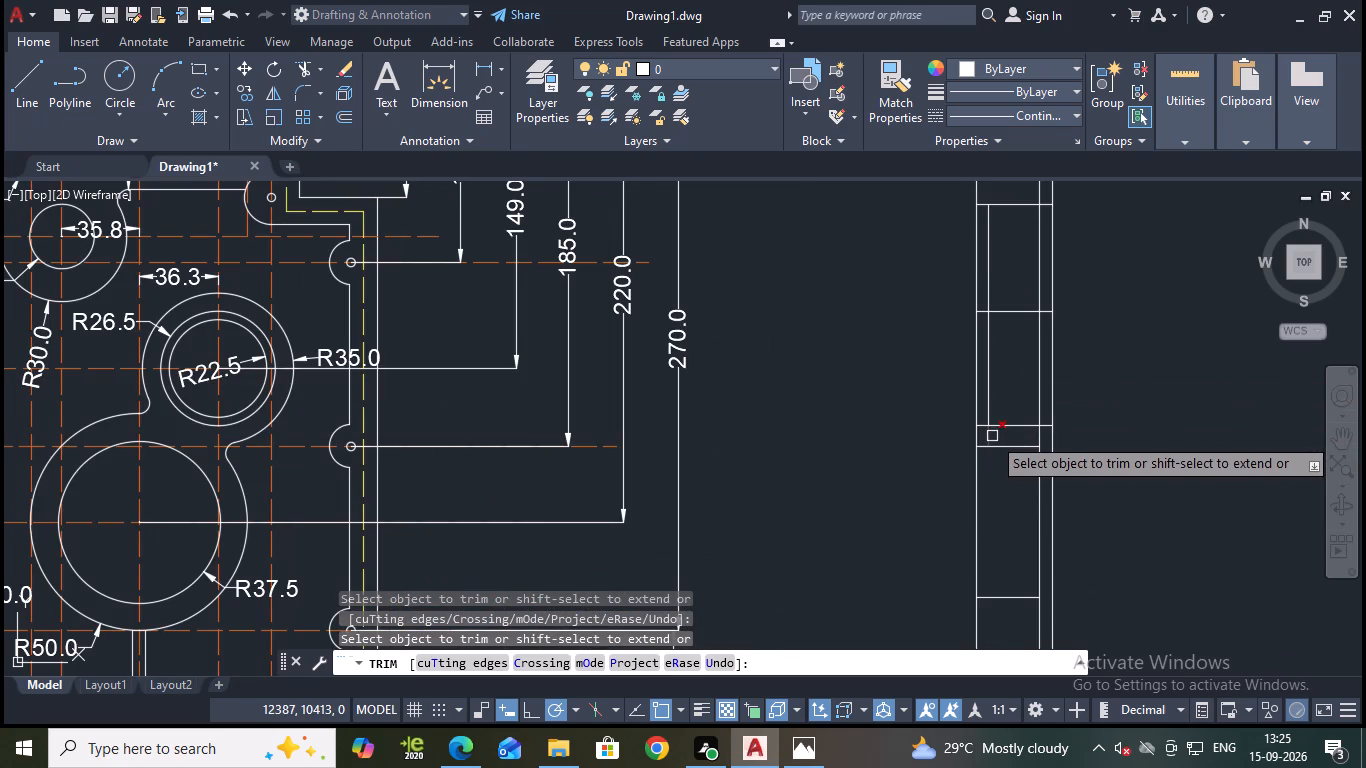
click(991, 437)
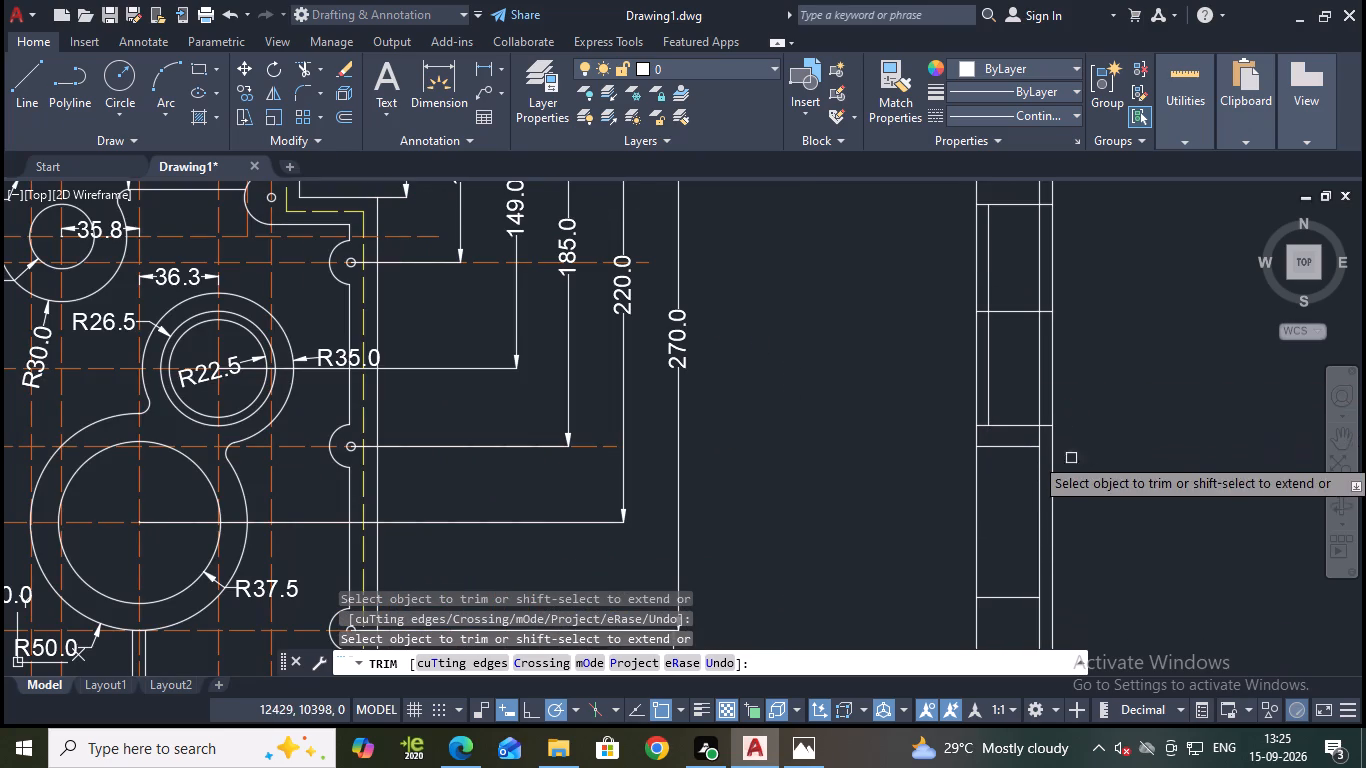
Trim the pocket lines' stubs in the side view: all three on the near side, plus the lower line's on the far side.
click(1047, 428)
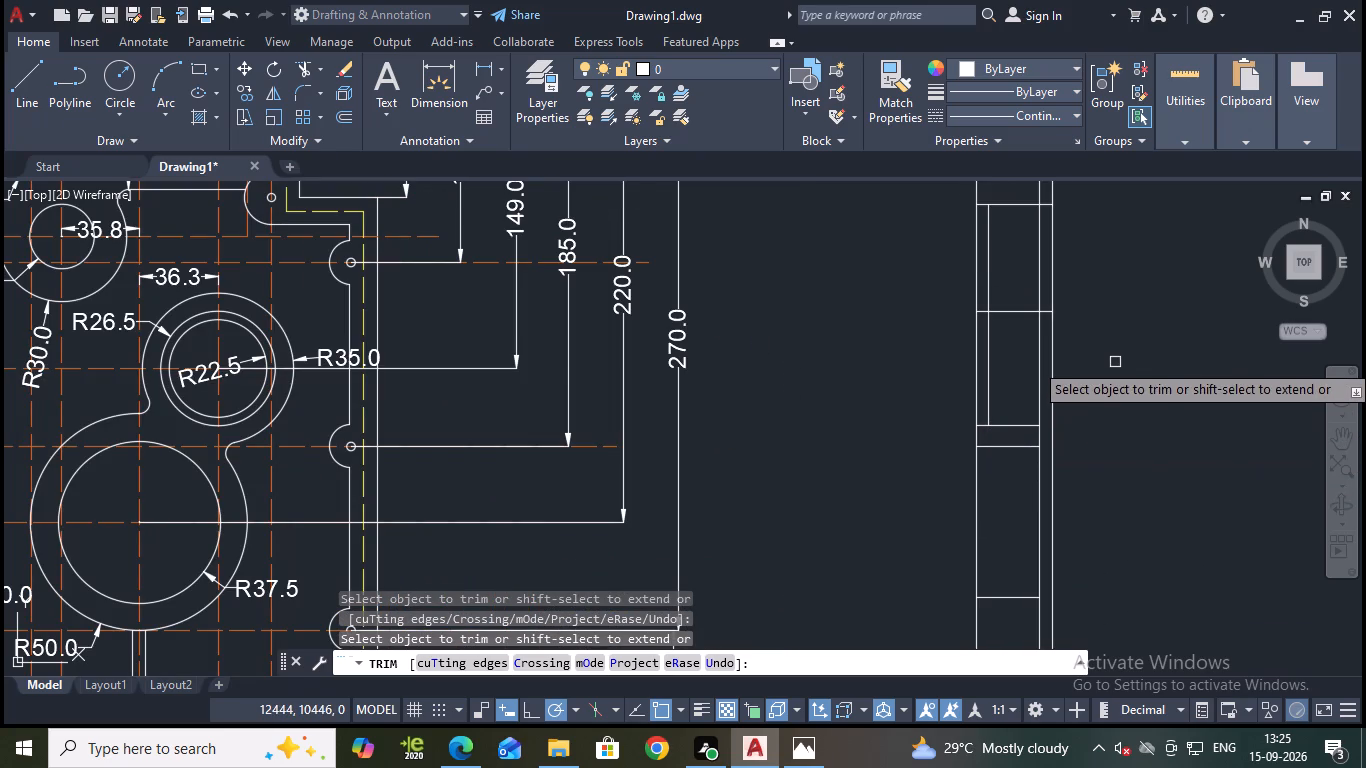
scroll(1124, 353, down, 1)
middle_drag(1124, 344, 1059, 426)
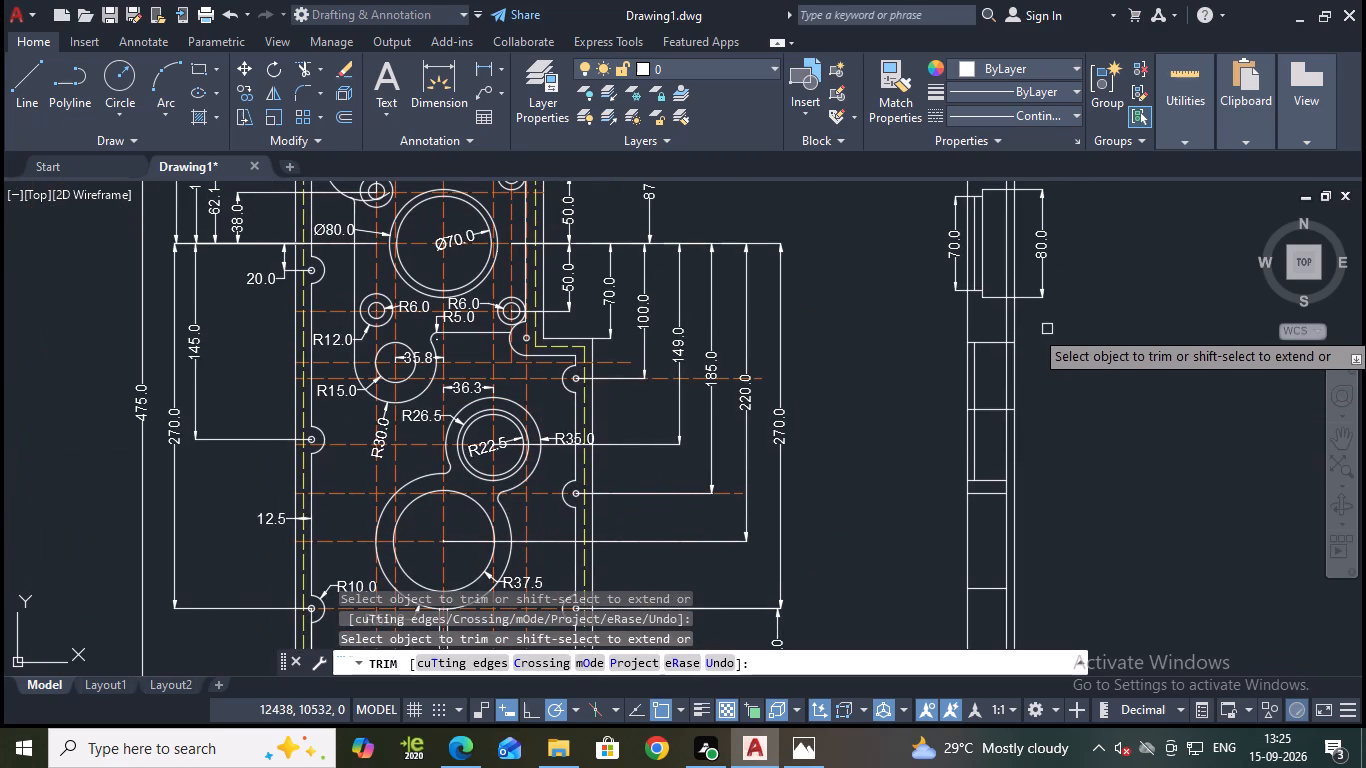
scroll(999, 337, up, 1)
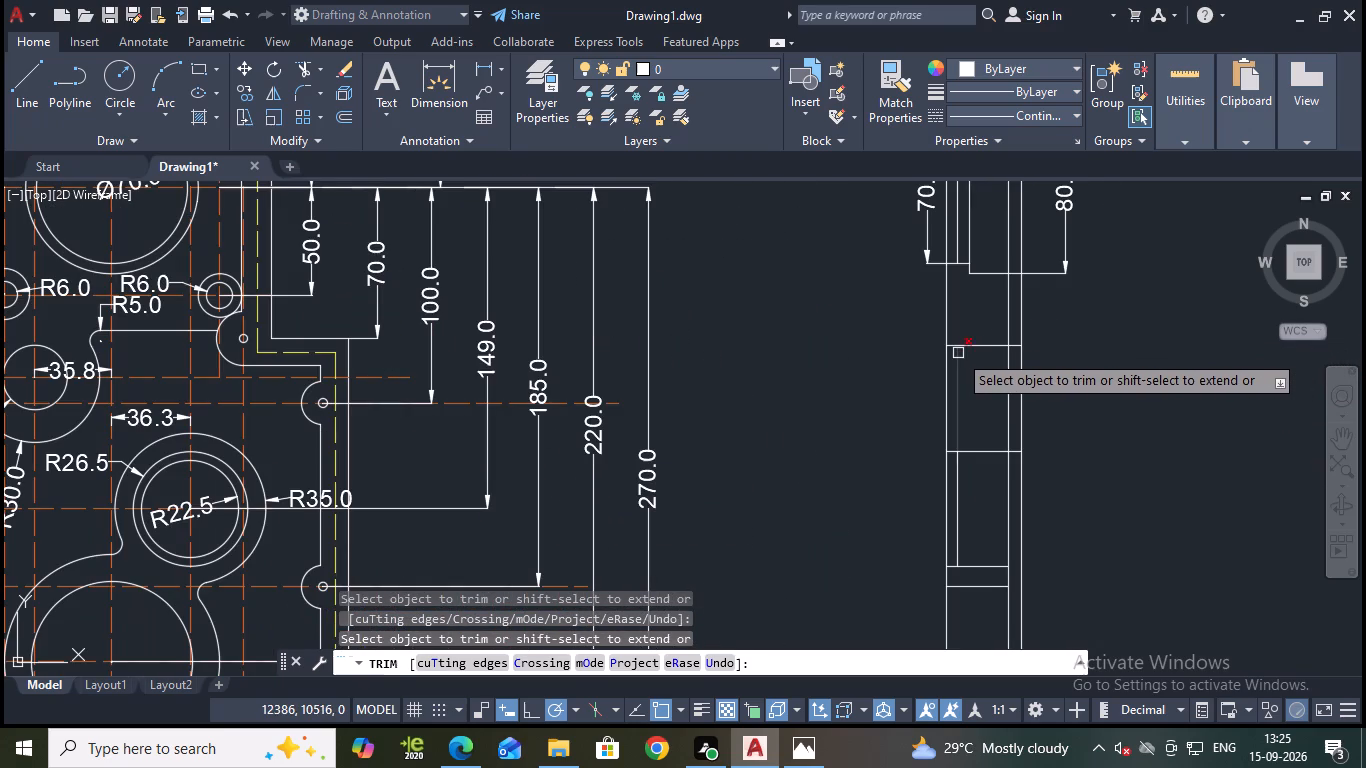
click(951, 346)
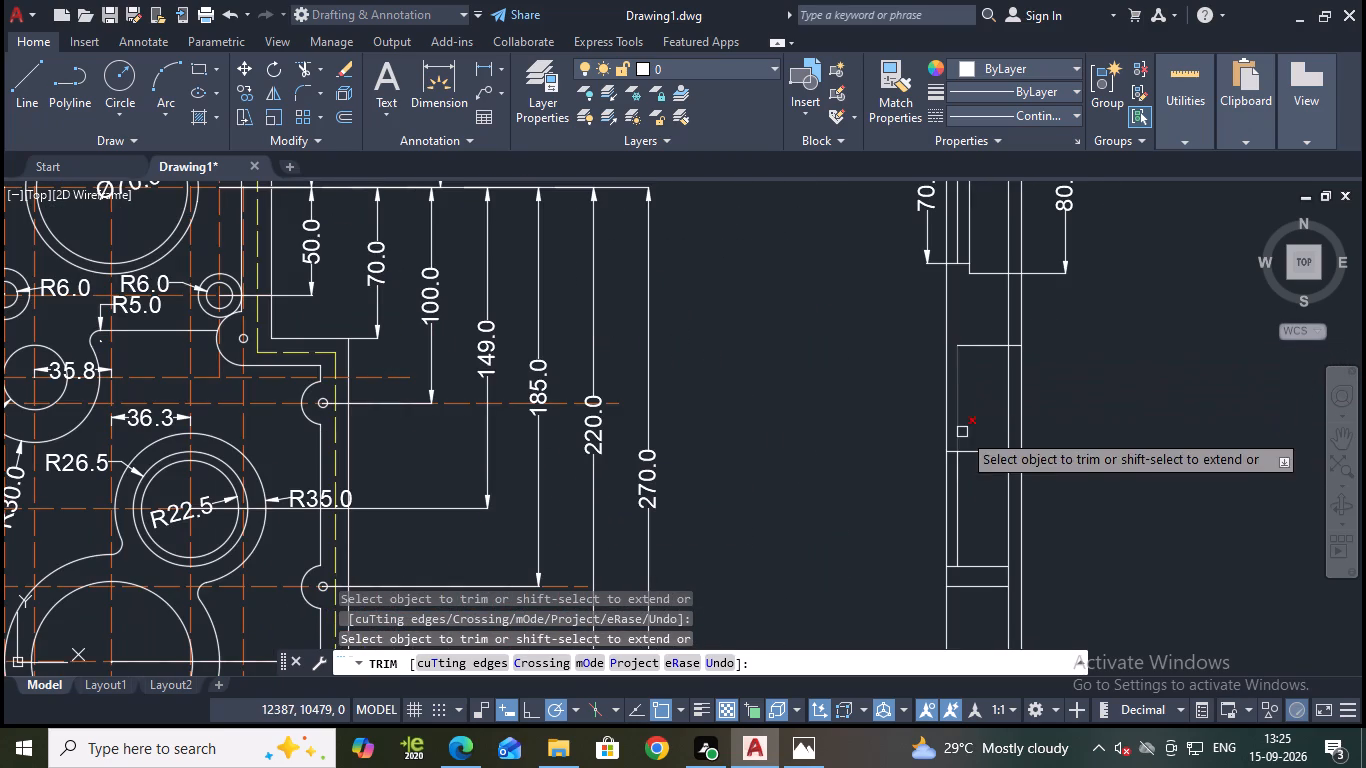
scroll(986, 496, up, 2)
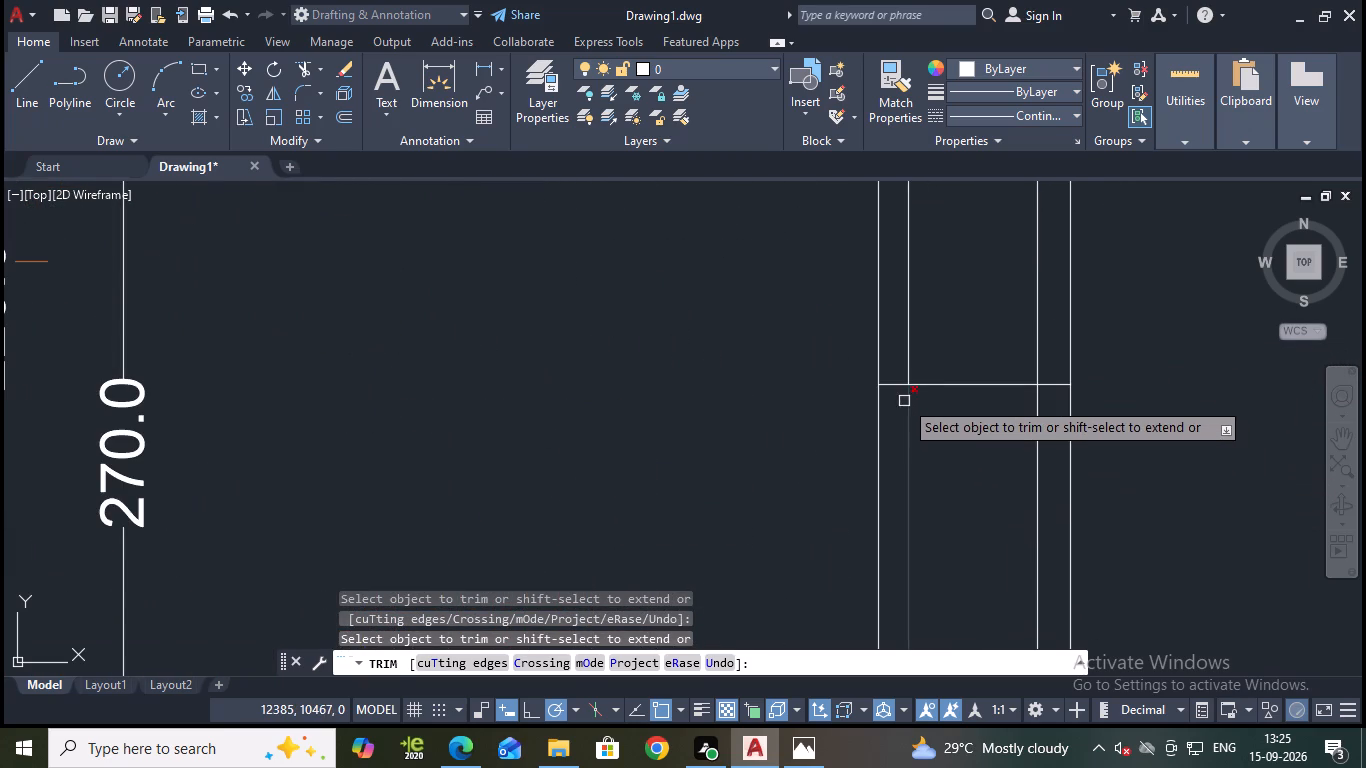
click(893, 380)
scroll(931, 433, down, 2)
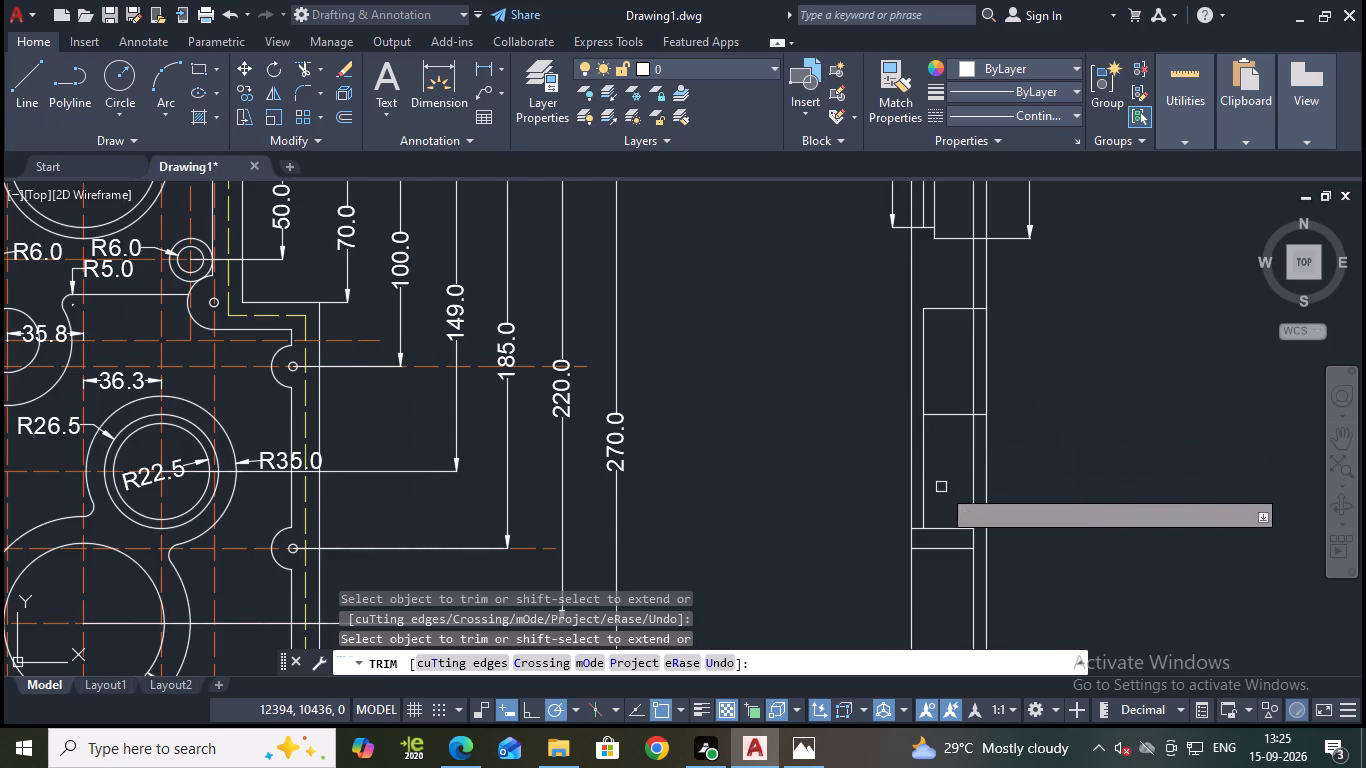
middle_drag(941, 487, 943, 456)
scroll(938, 509, up, 1)
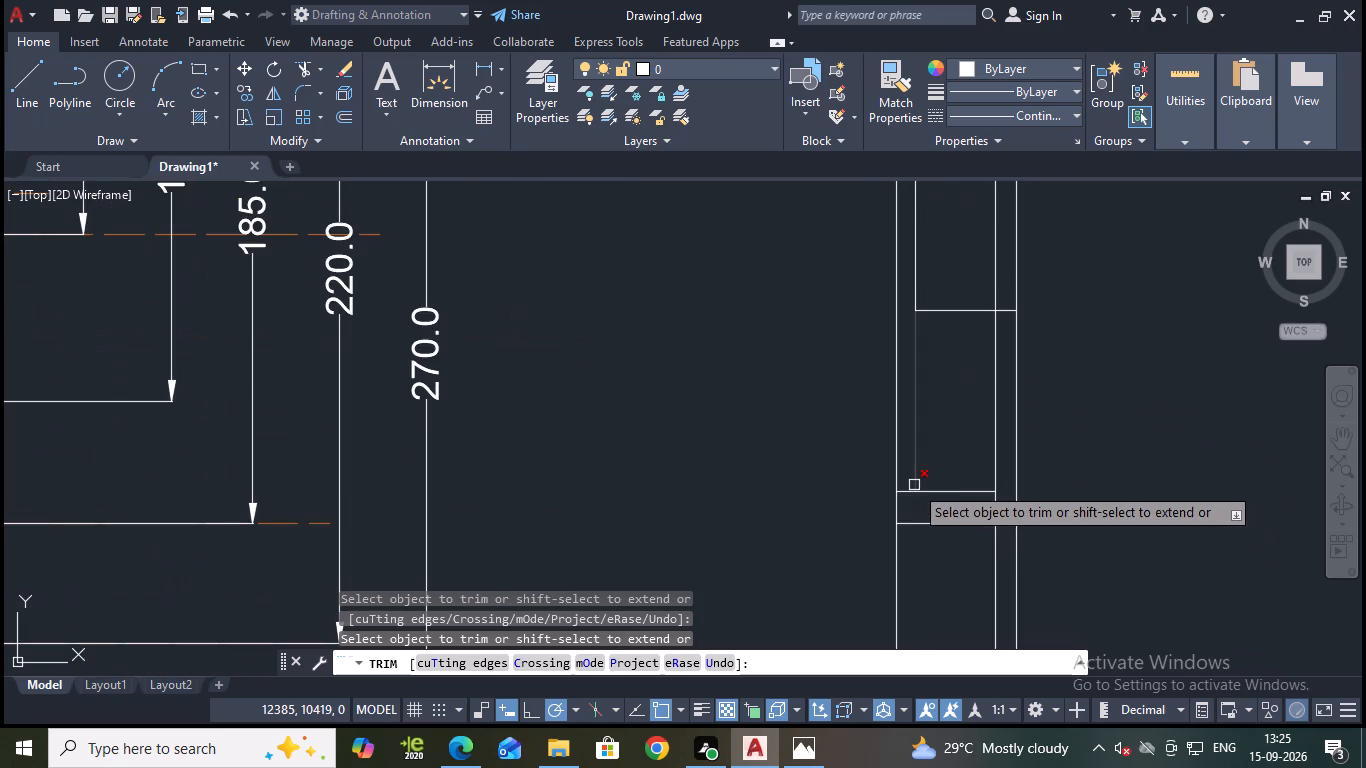
click(908, 491)
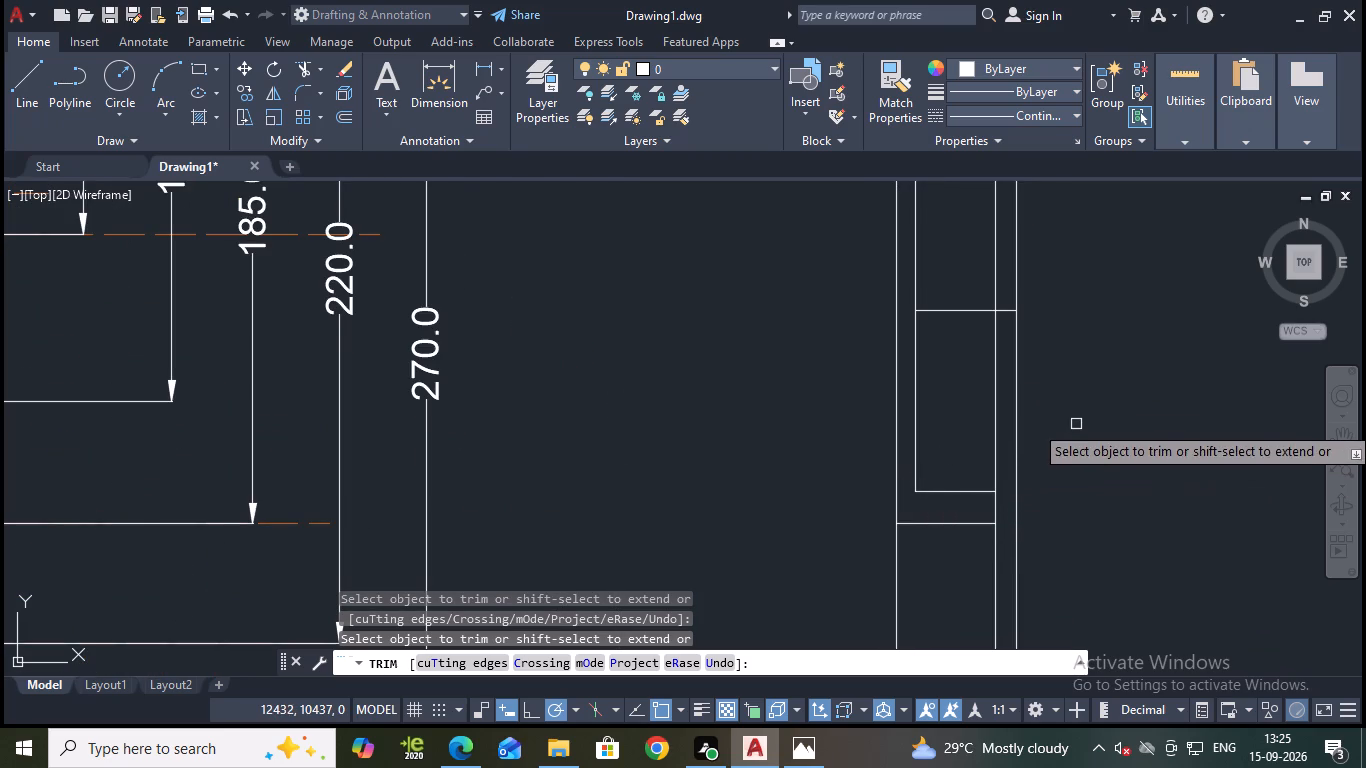
Trim the far-side stubs of the pocket's middle and upper horizontal lines in the side view.
click(1009, 312)
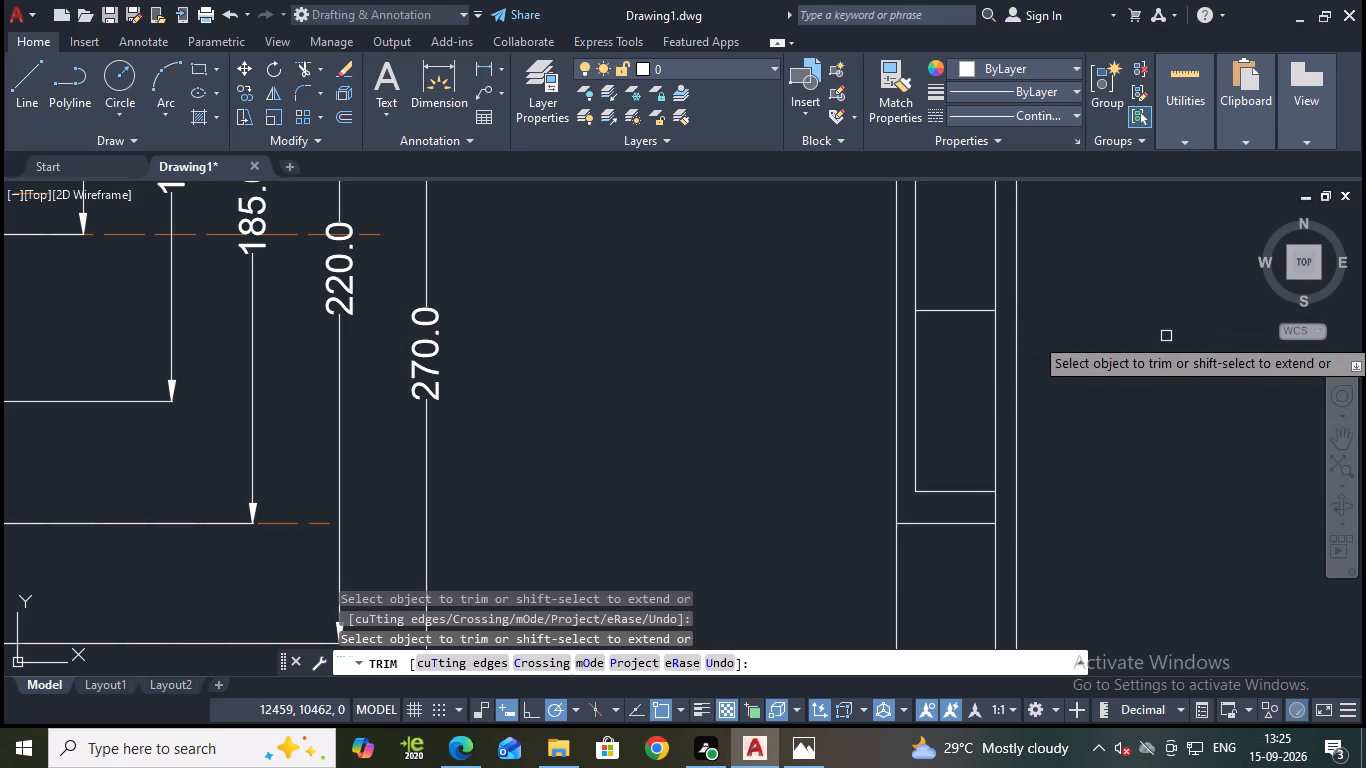
scroll(1166, 336, down, 2)
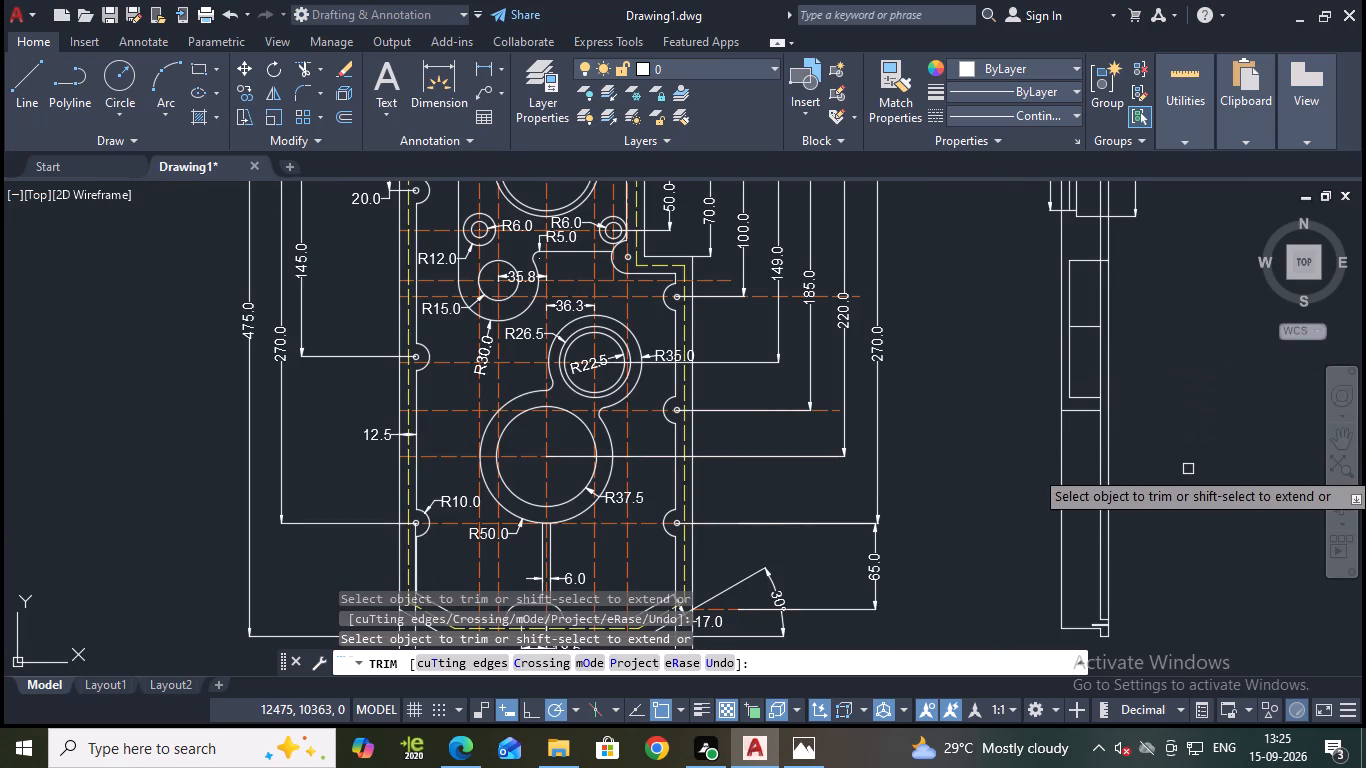
middle_drag(1179, 398, 1148, 450)
scroll(1098, 330, up, 2)
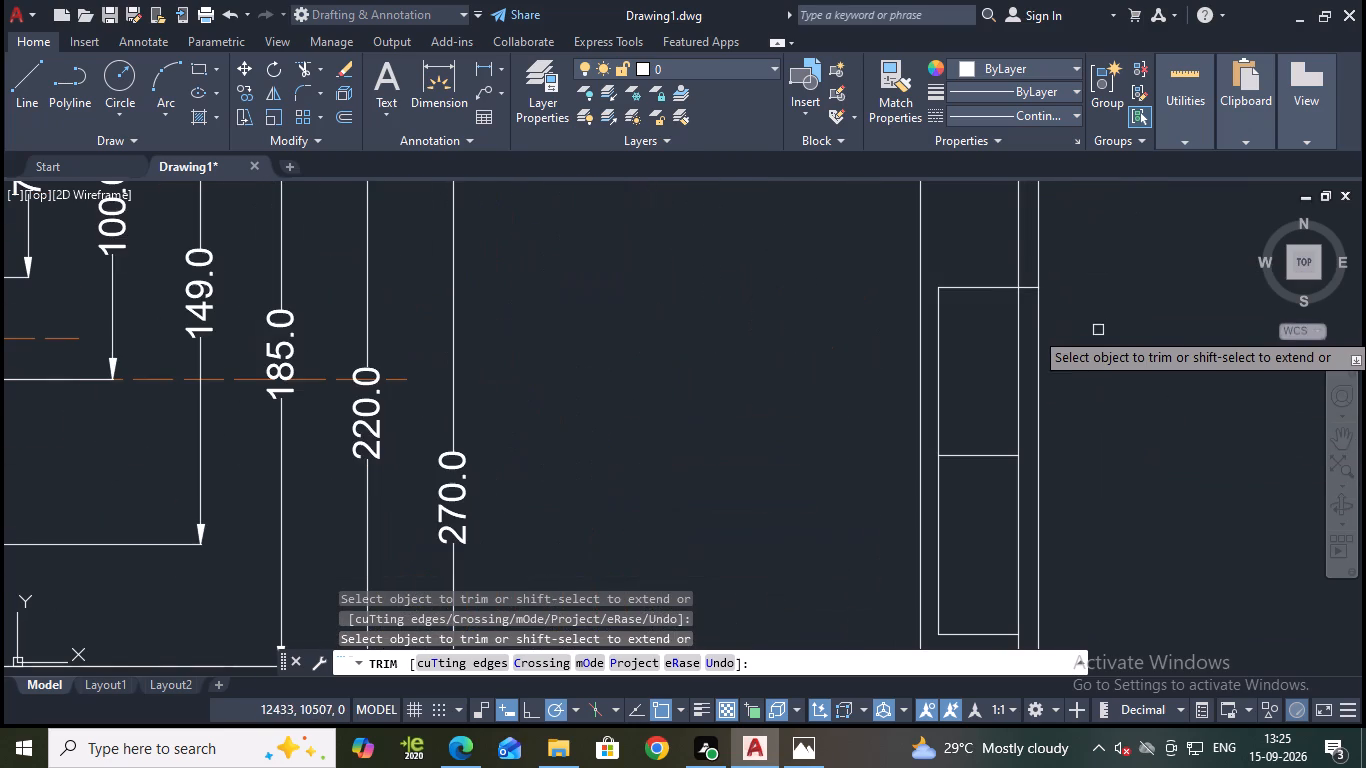
click(1027, 286)
scroll(1122, 380, down, 2)
key(Escape)
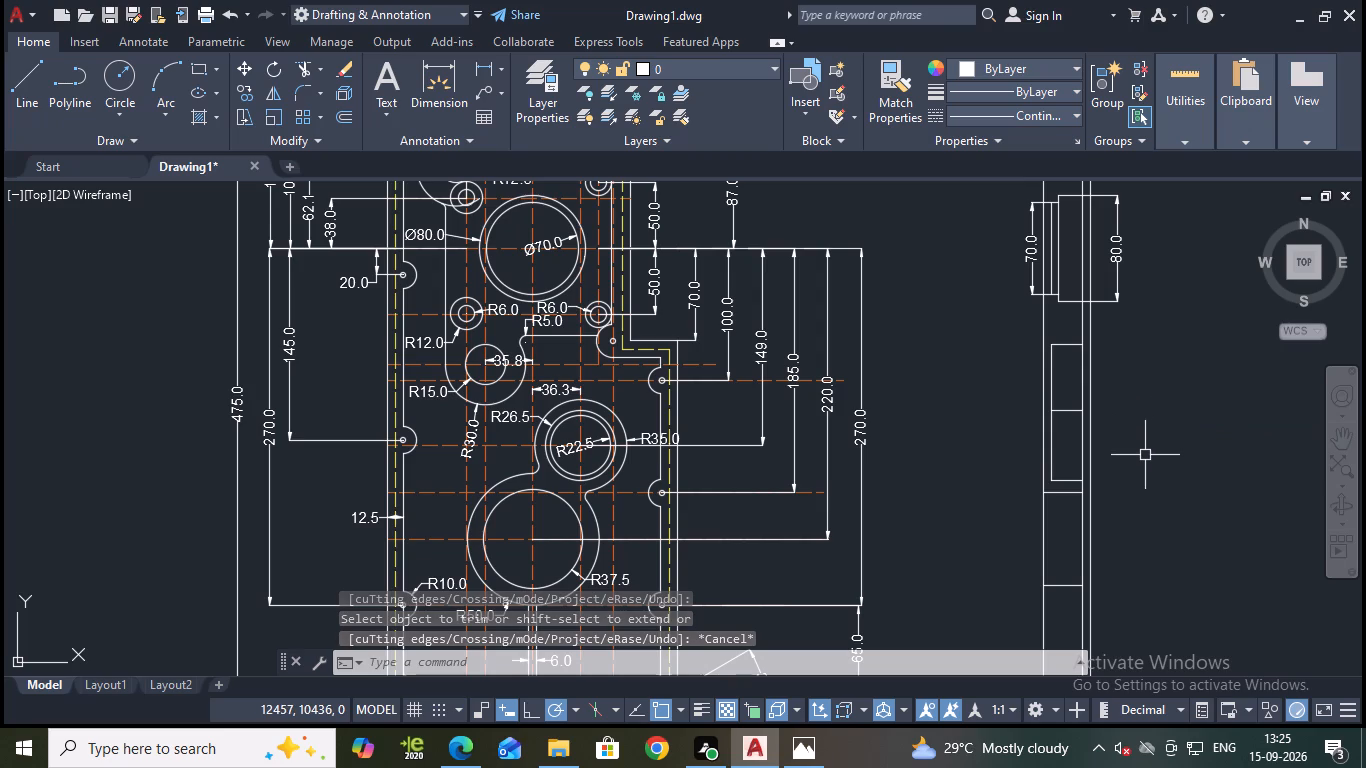
Delete the horizontal line crossing the middle of the pocket in the side view.
click(1065, 412)
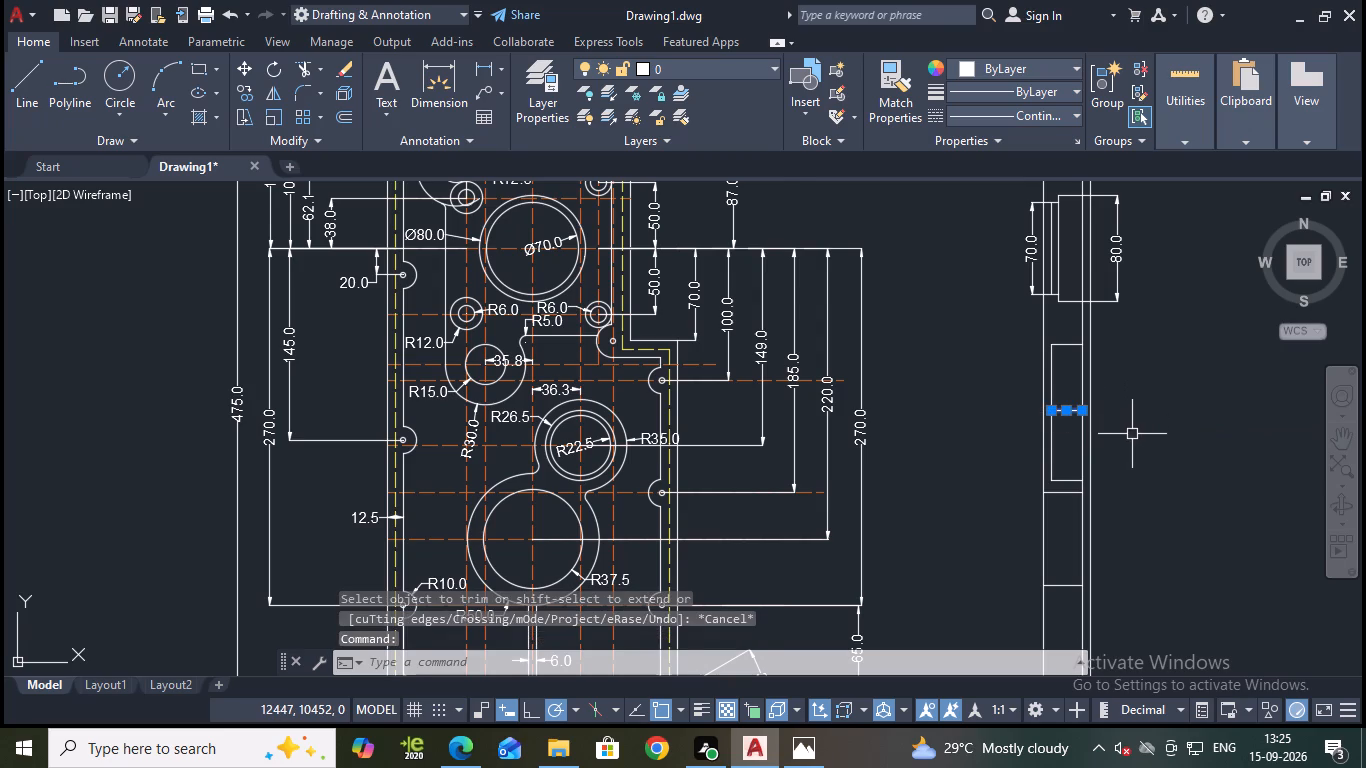
scroll(1132, 434, down, 1)
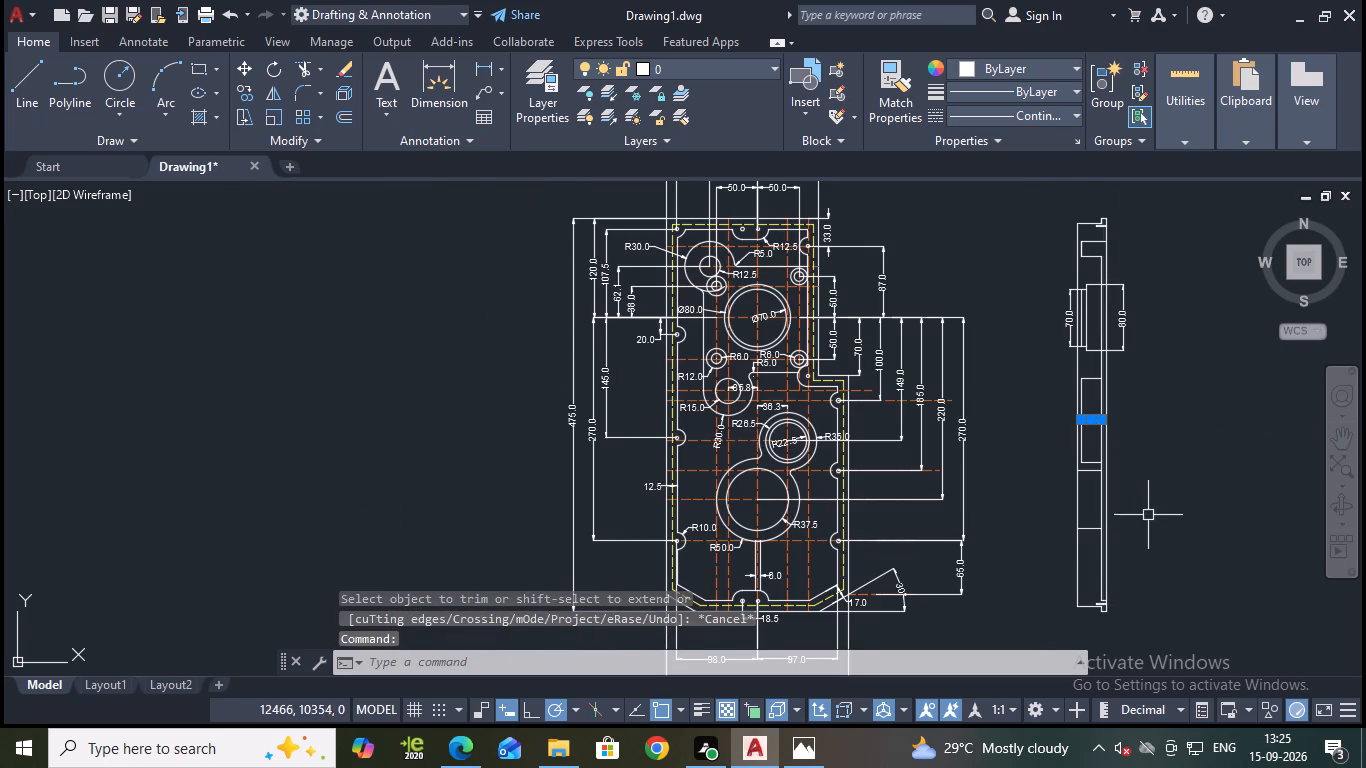
scroll(1148, 516, up, 1)
middle_drag(1146, 514, 1115, 444)
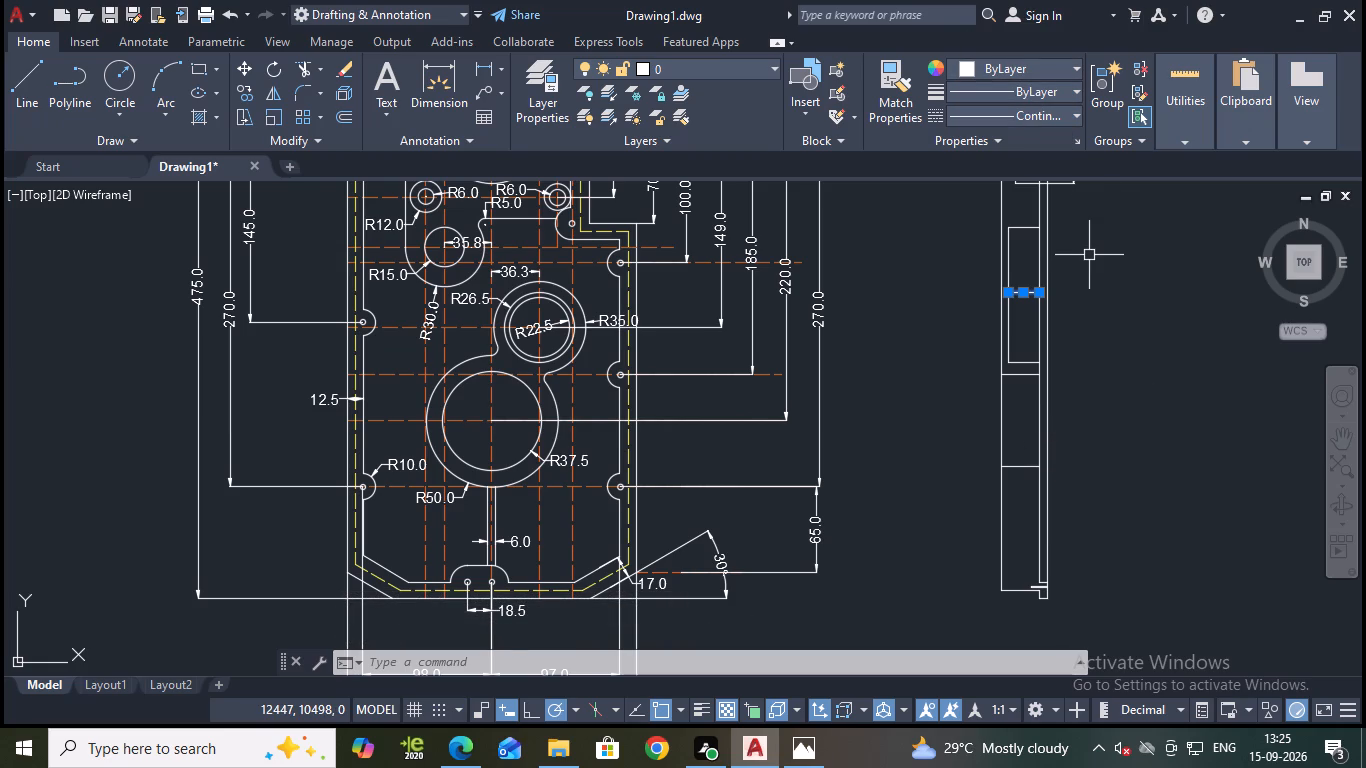
key(Delete)
scroll(1107, 254, down, 1)
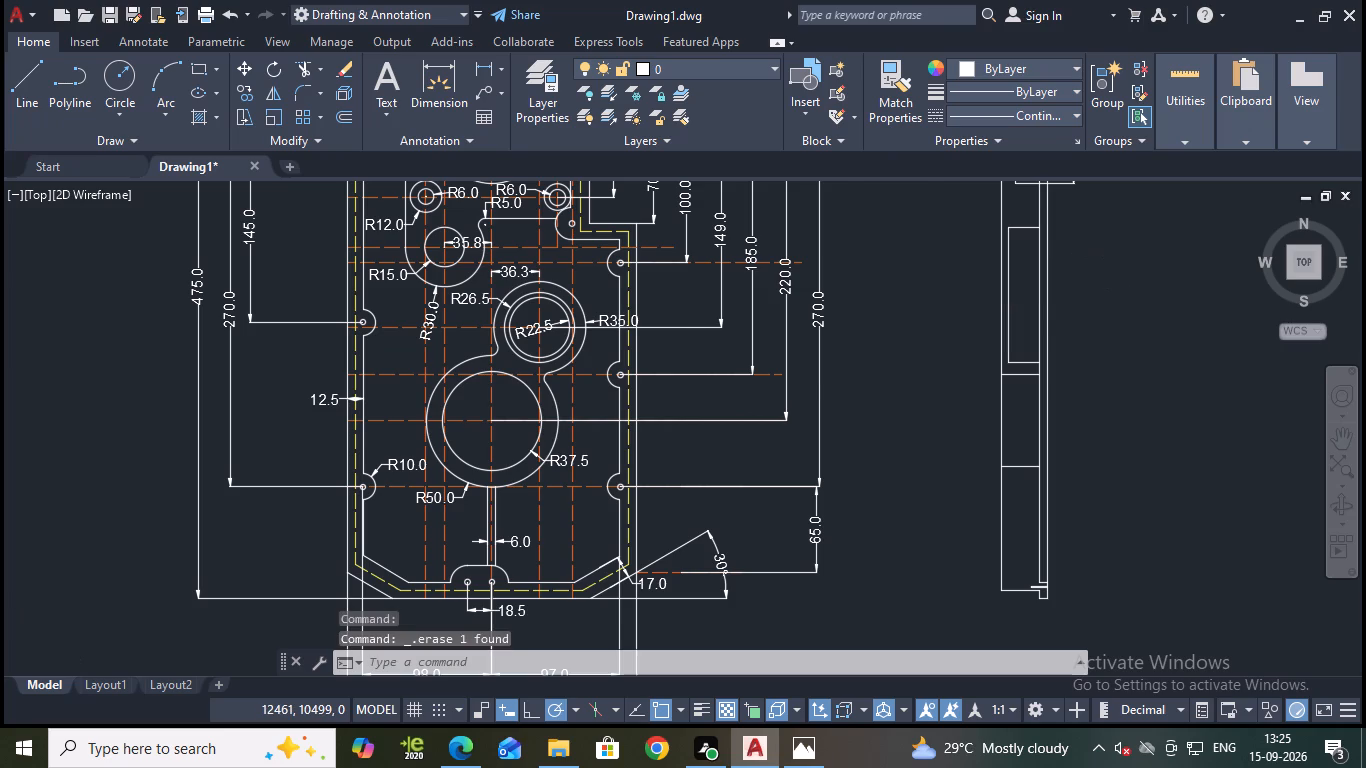
middle_drag(1107, 264, 1051, 325)
Save the drawing.
key(ctrl+s)
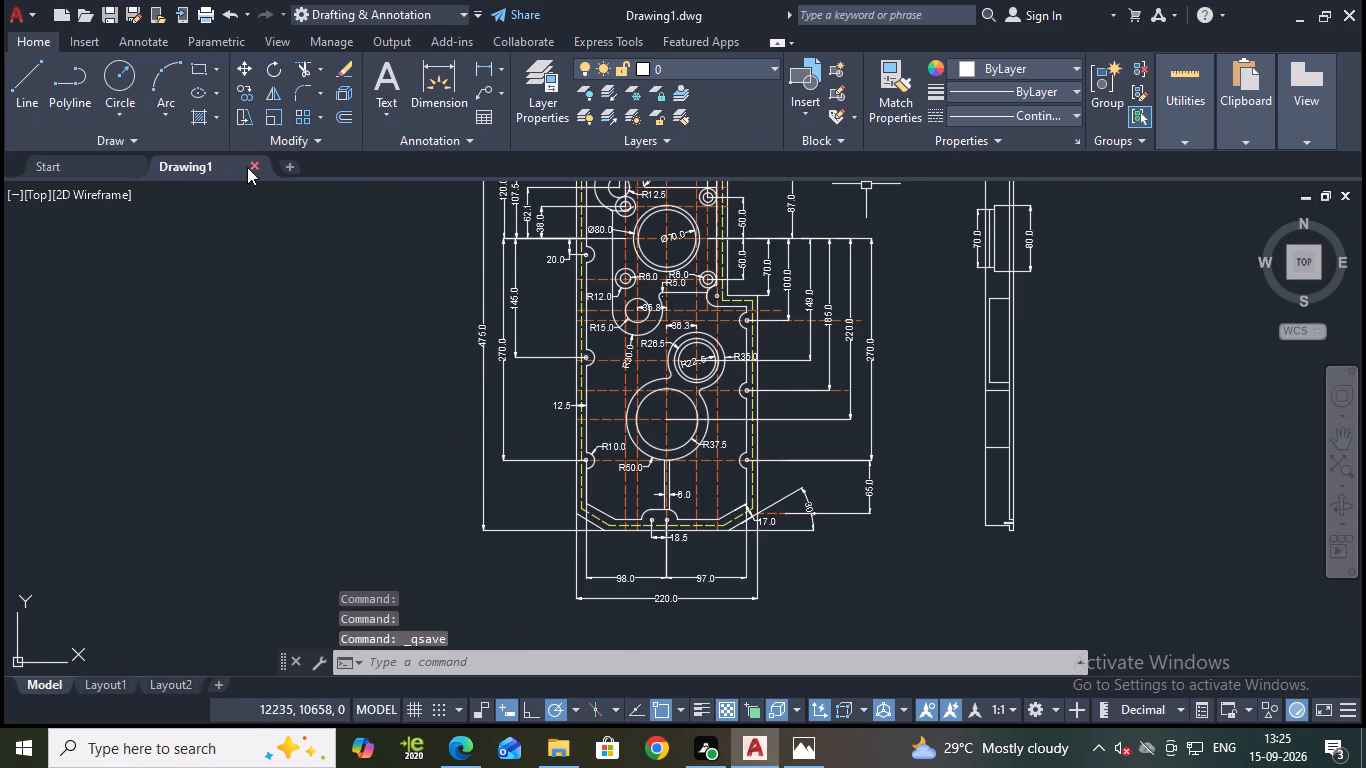
Hatch the side section's three solid areas: above the upper bore, between the bores around the pocket, and below the lower bore.
click(199, 122)
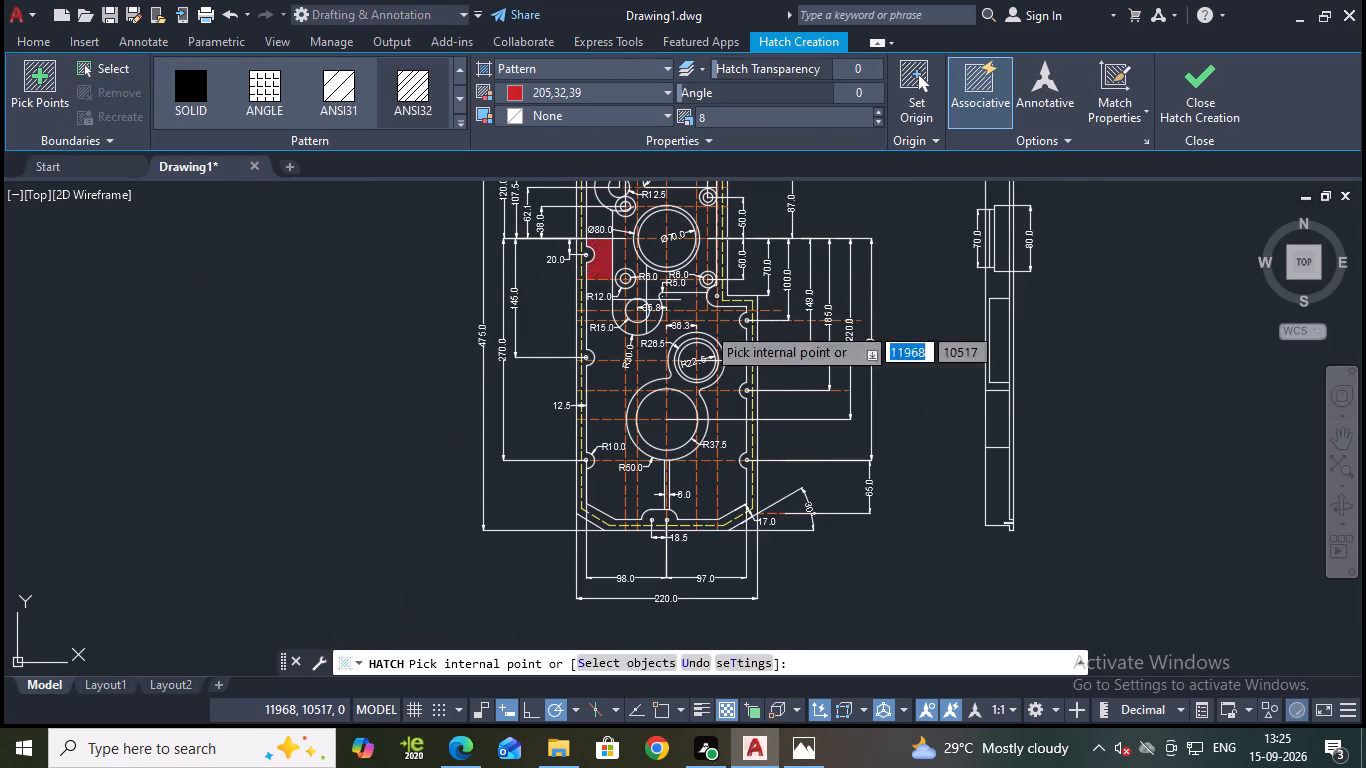
middle_drag(1065, 246, 1059, 326)
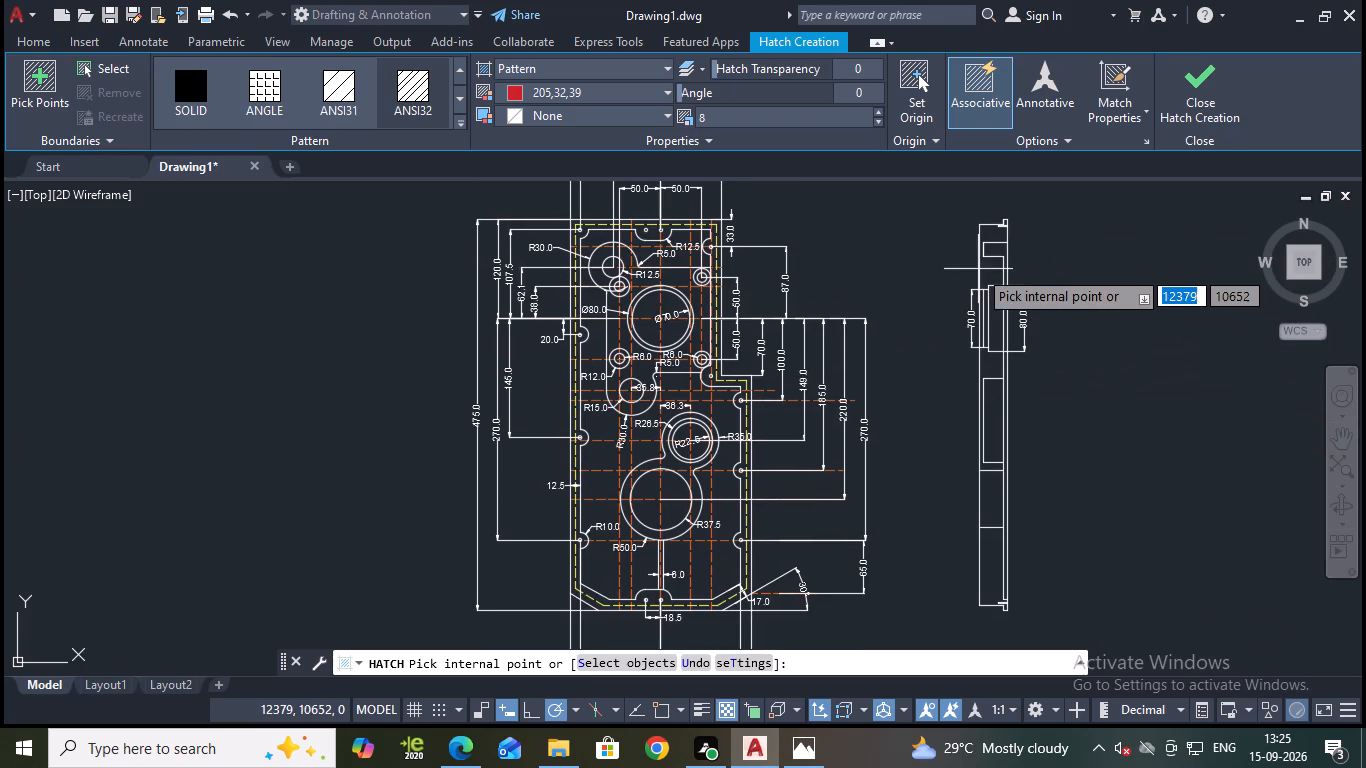
click(989, 269)
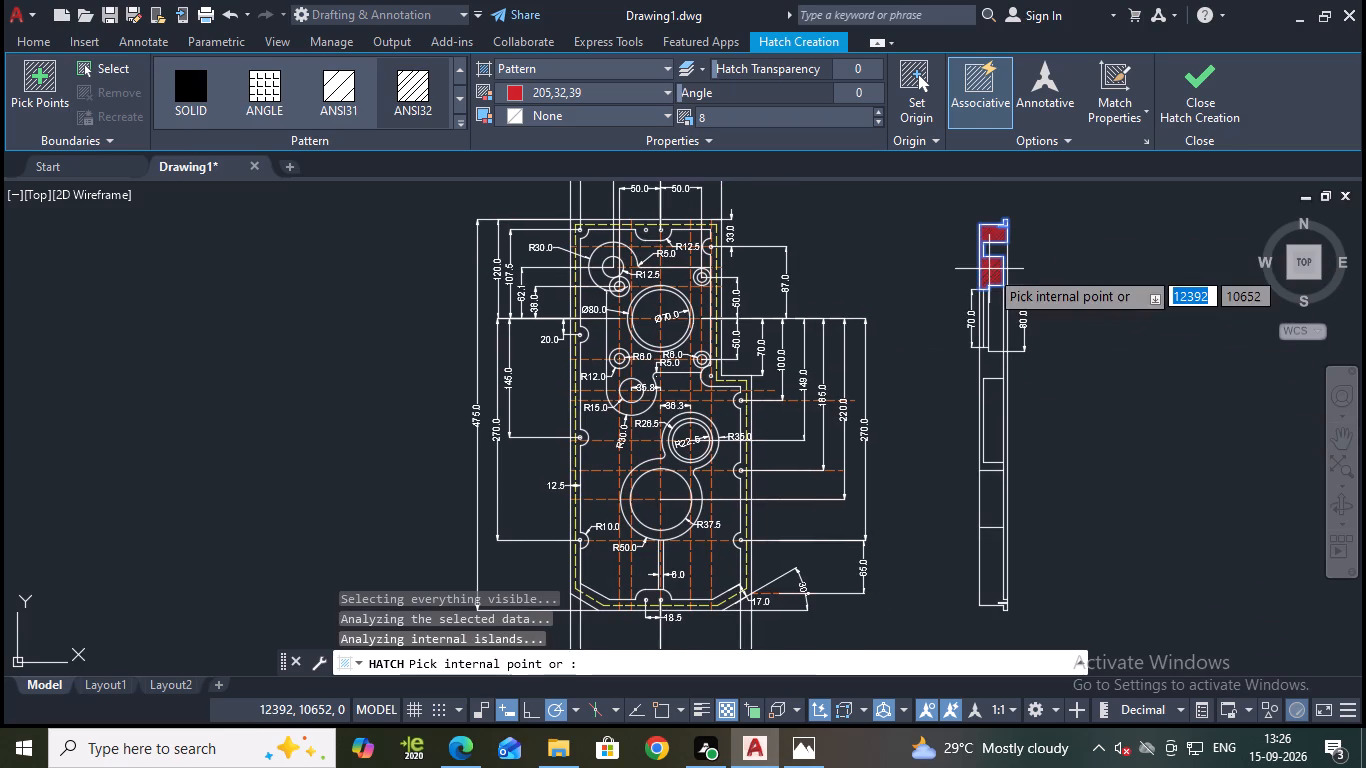
click(991, 369)
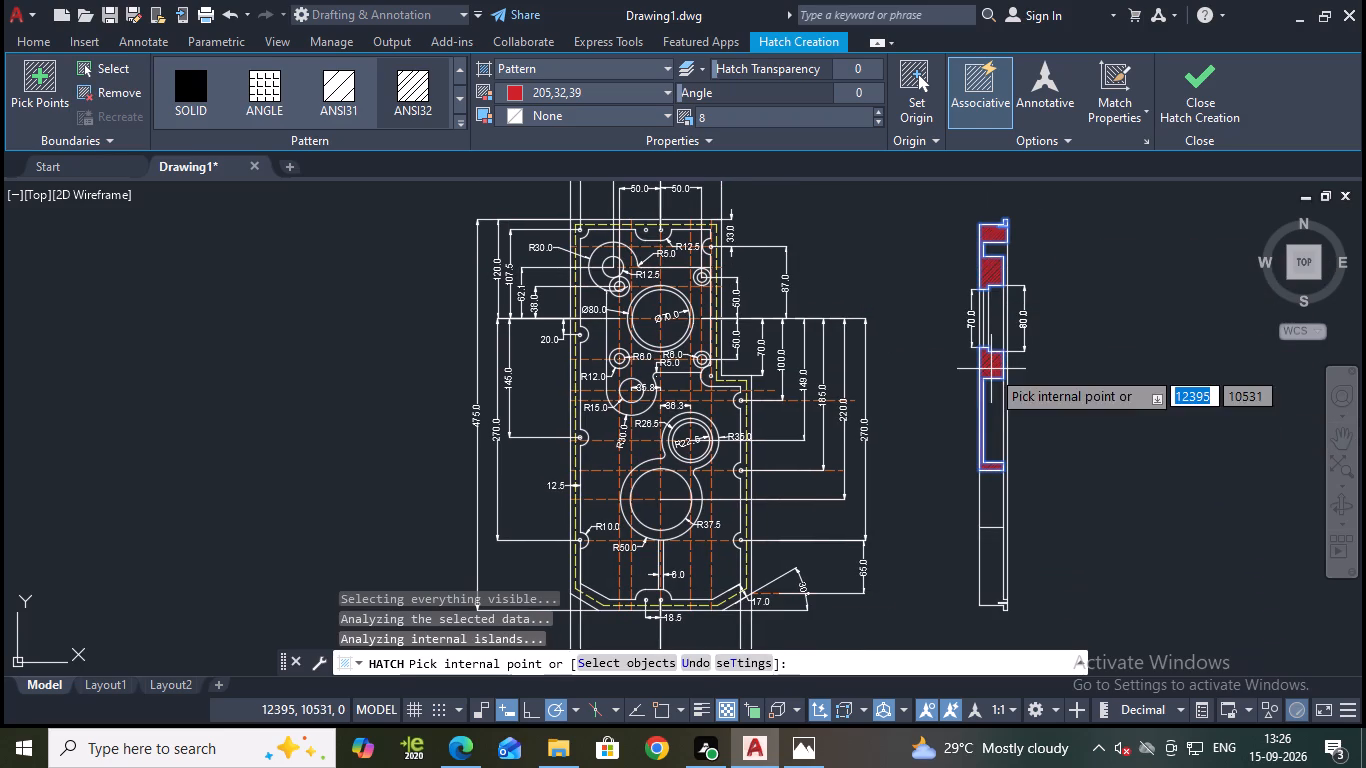
click(1001, 569)
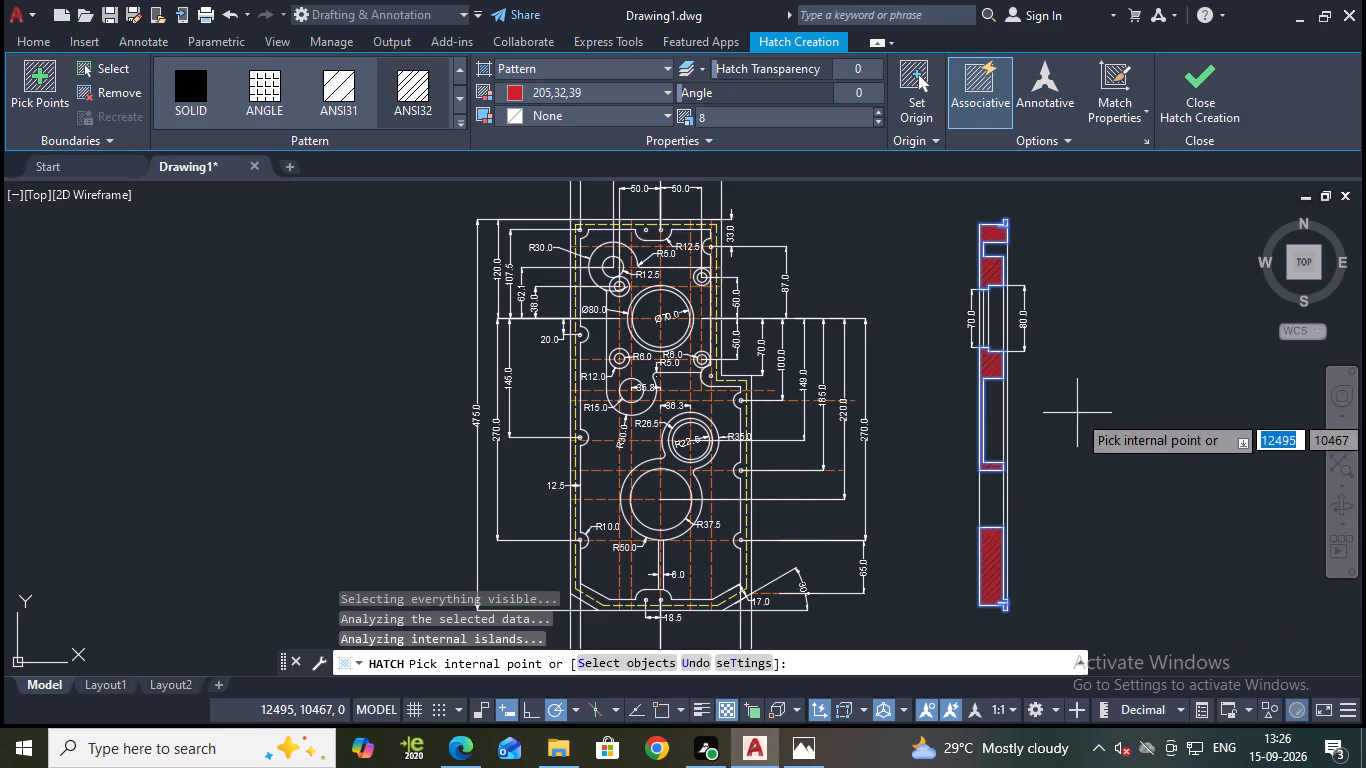
key(Escape)
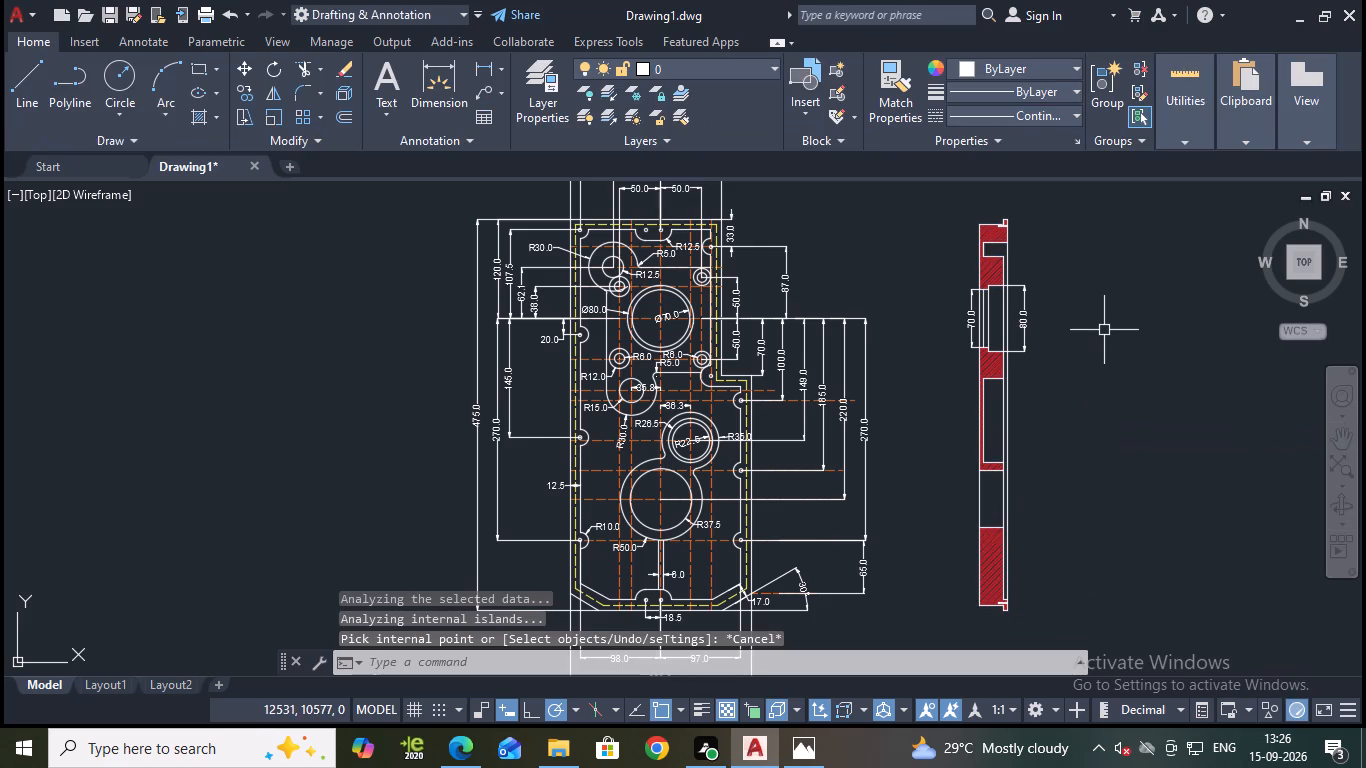
Add a vertical linear dimension for the lower bore's height, placed outside the side view's near edge.
click(486, 66)
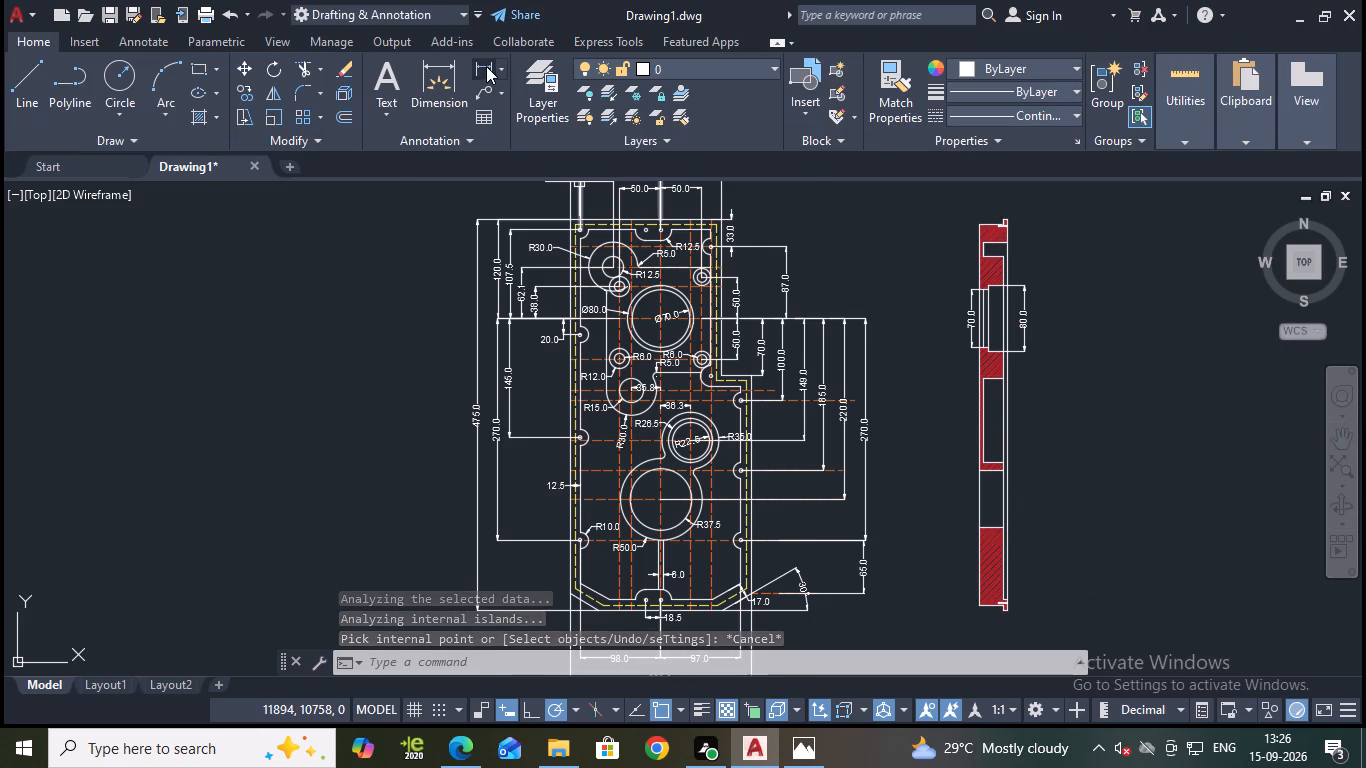
click(981, 471)
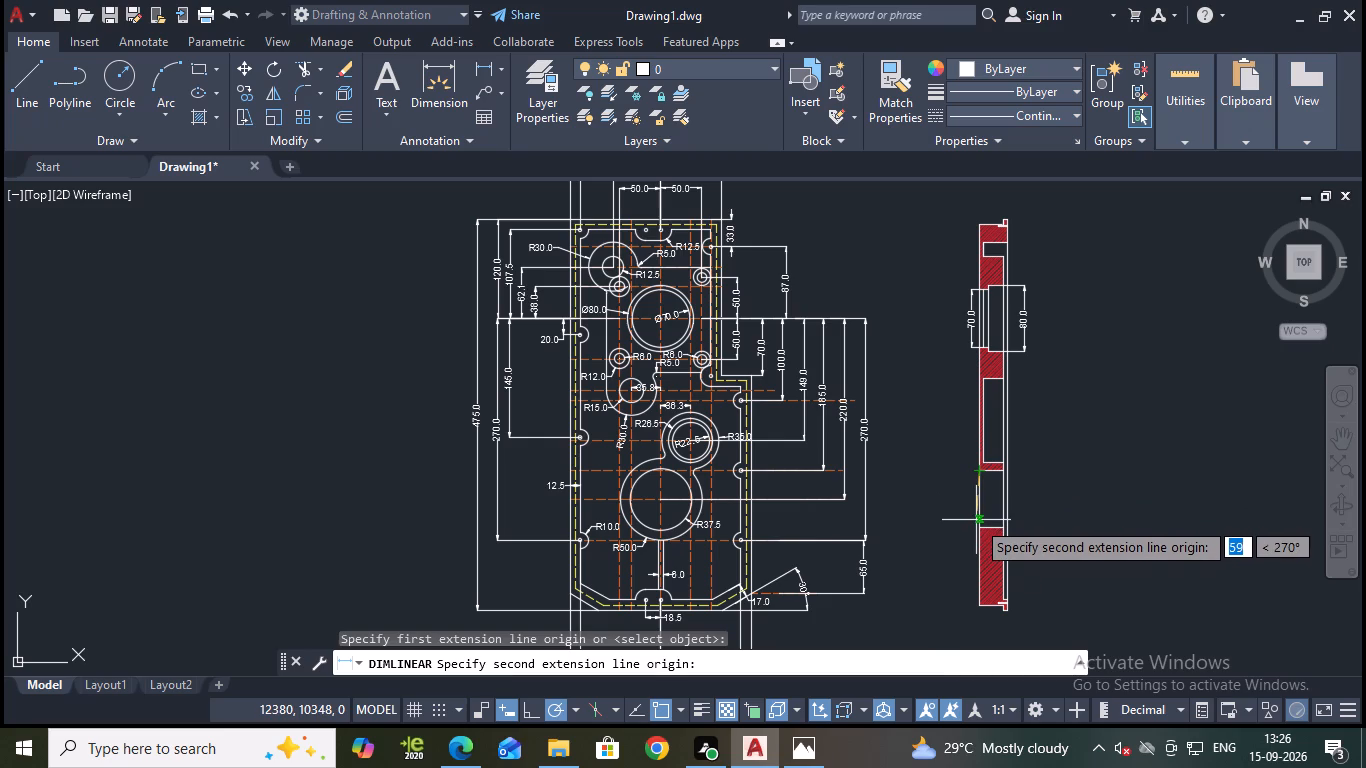
click(976, 528)
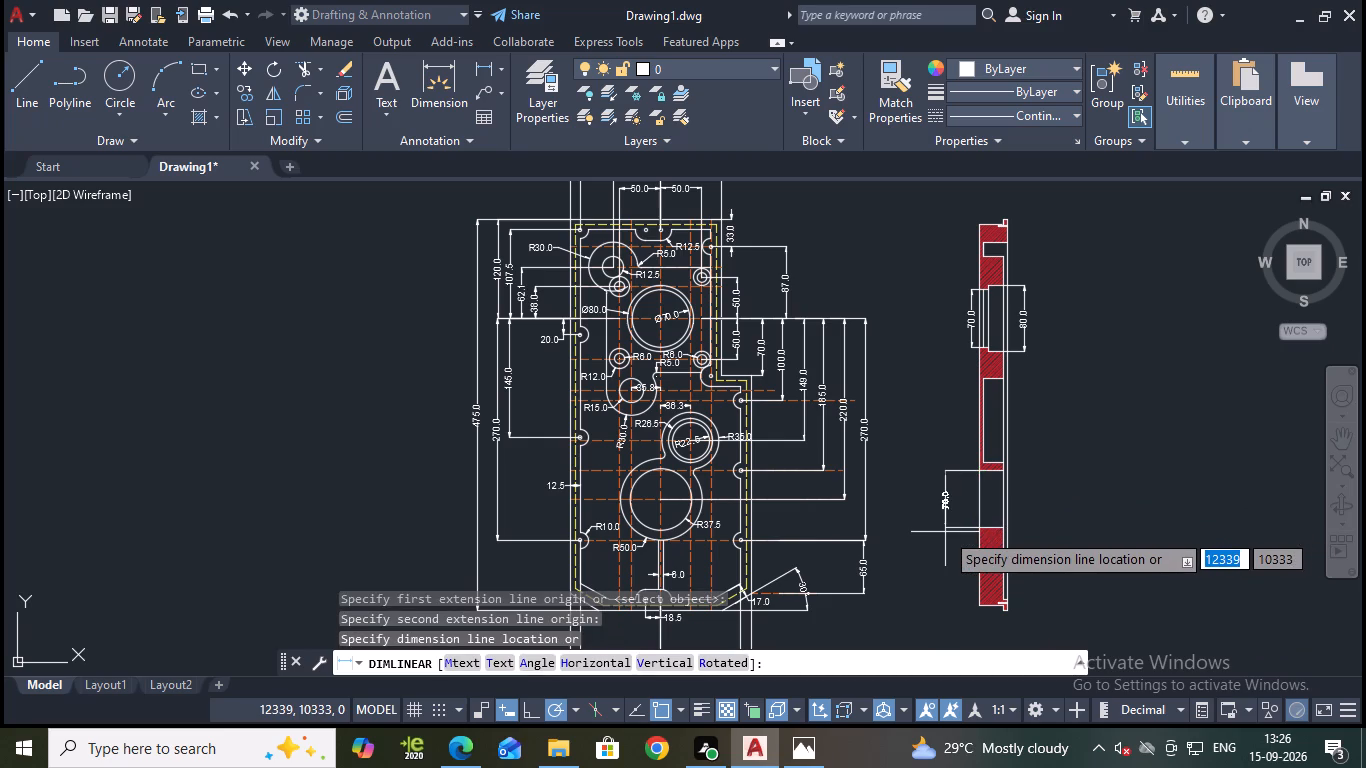
scroll(945, 532, up, 1)
click(945, 532)
scroll(1011, 451, down, 1)
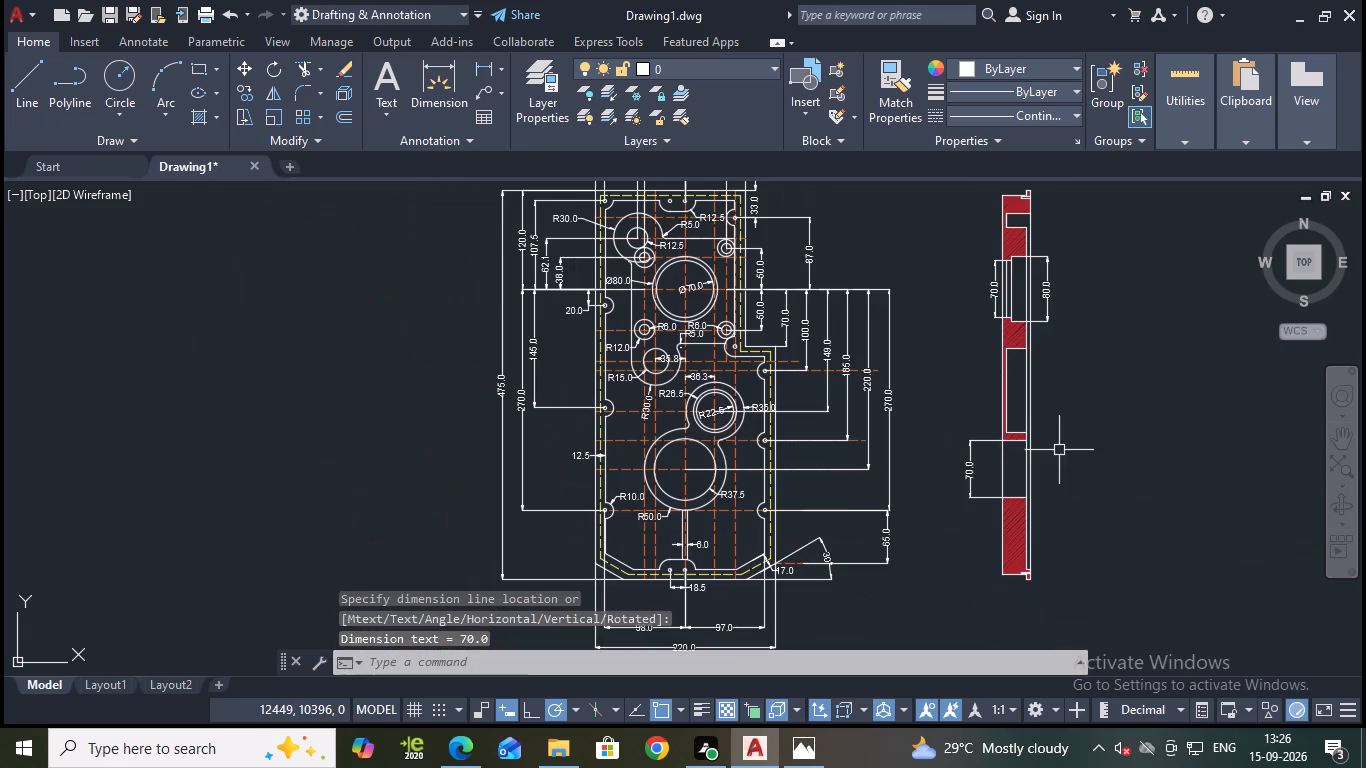
middle_drag(1088, 432, 1016, 458)
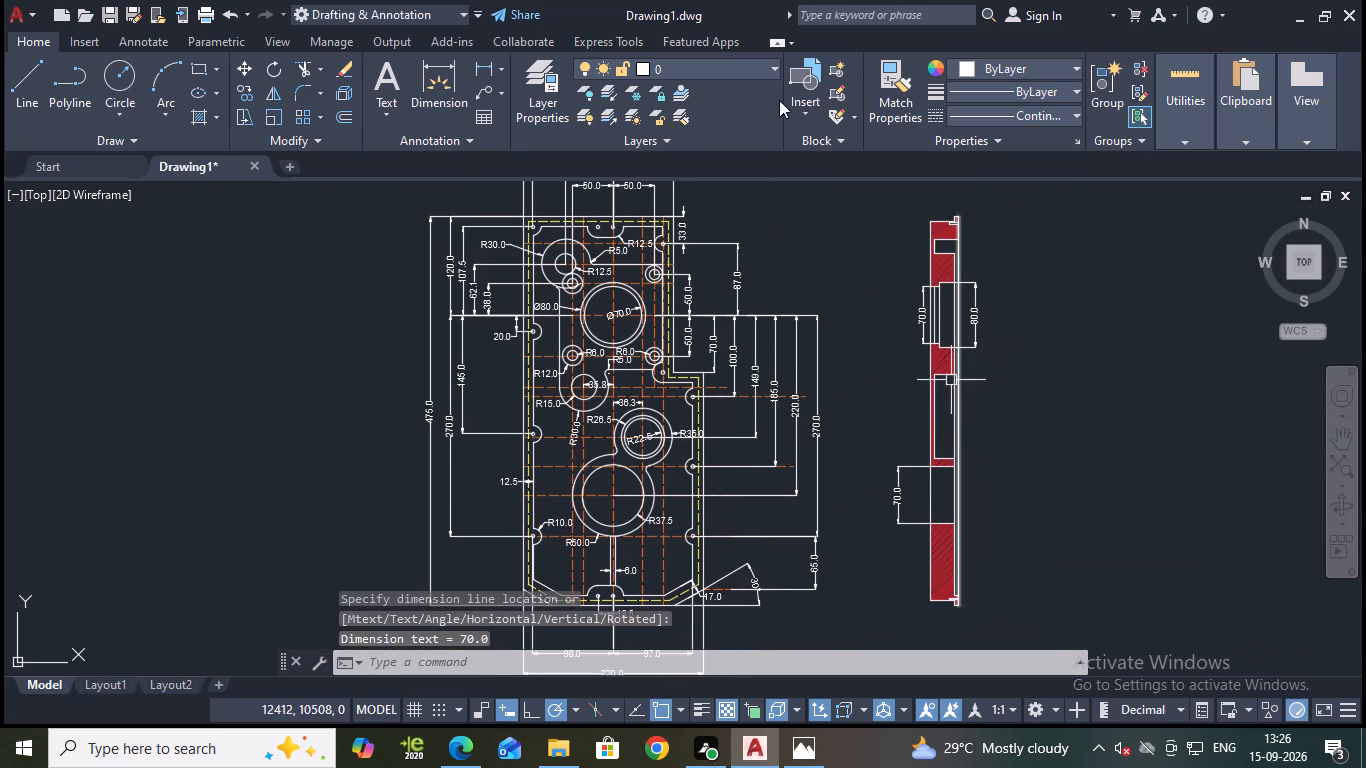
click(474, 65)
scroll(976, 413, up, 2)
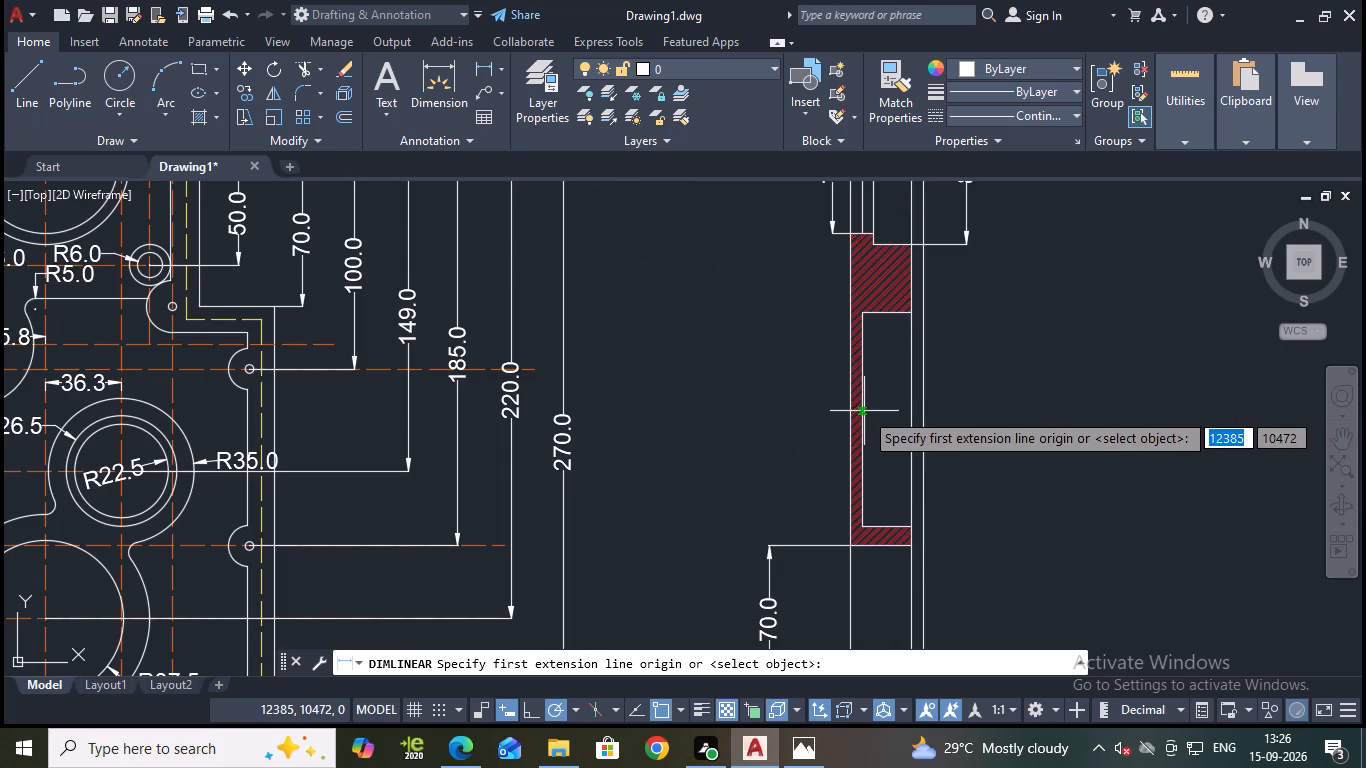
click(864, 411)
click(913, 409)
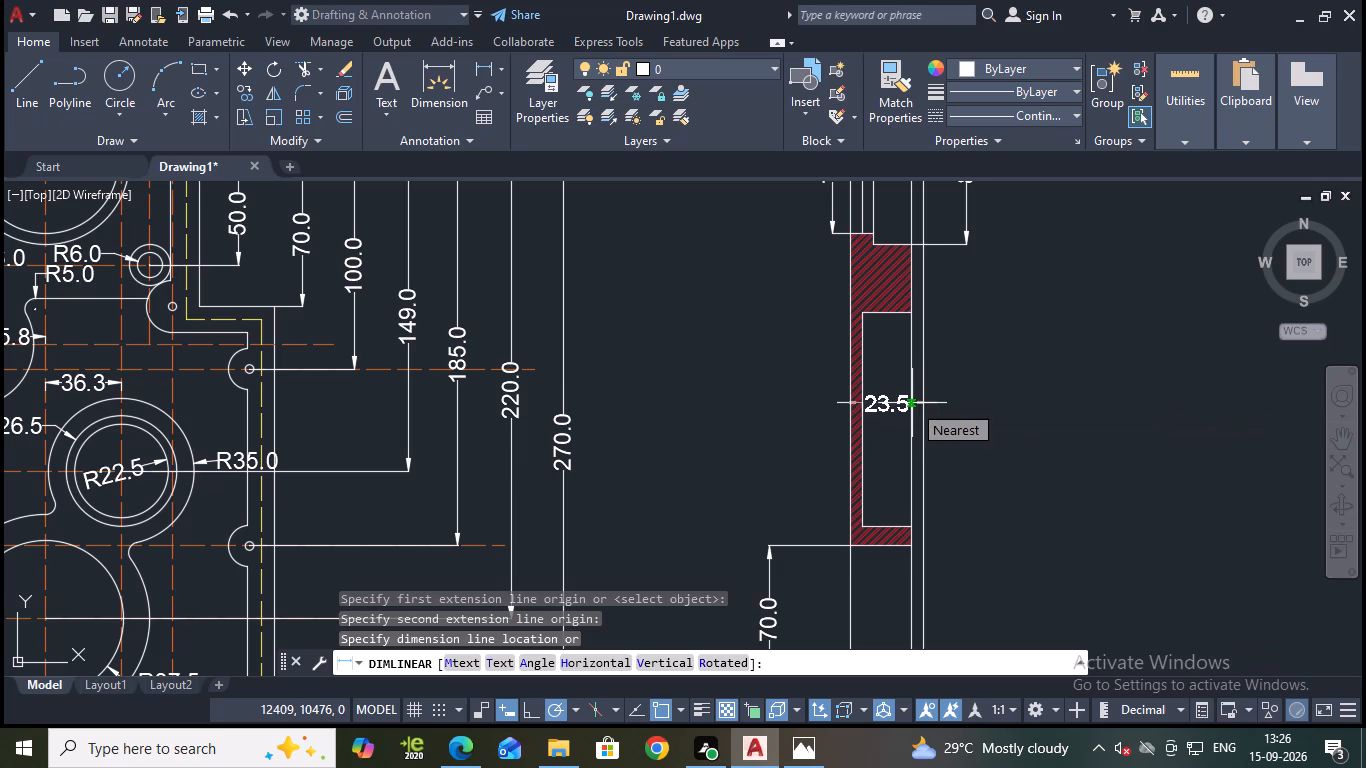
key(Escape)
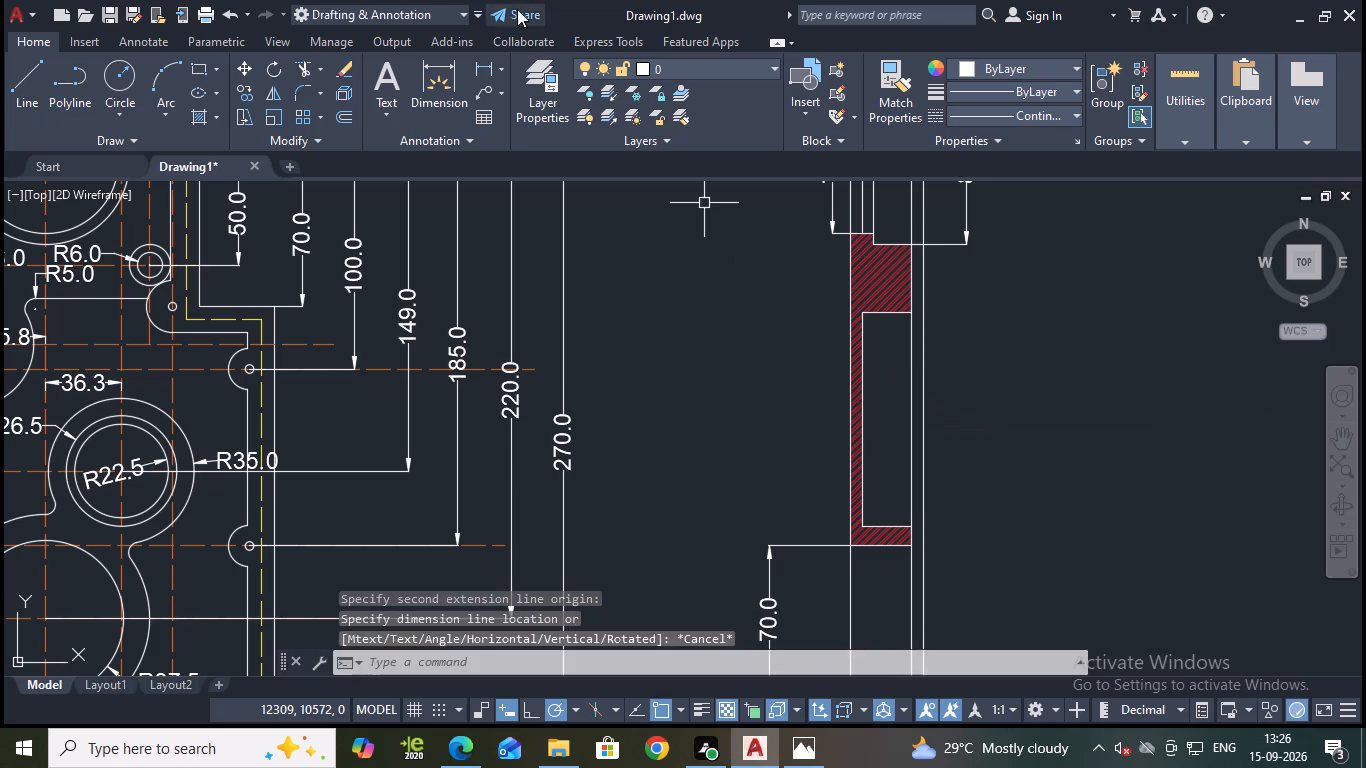
Add a horizontal linear dimension across the pocket, from the inner far-side line to the side view's near outer edge.
click(489, 71)
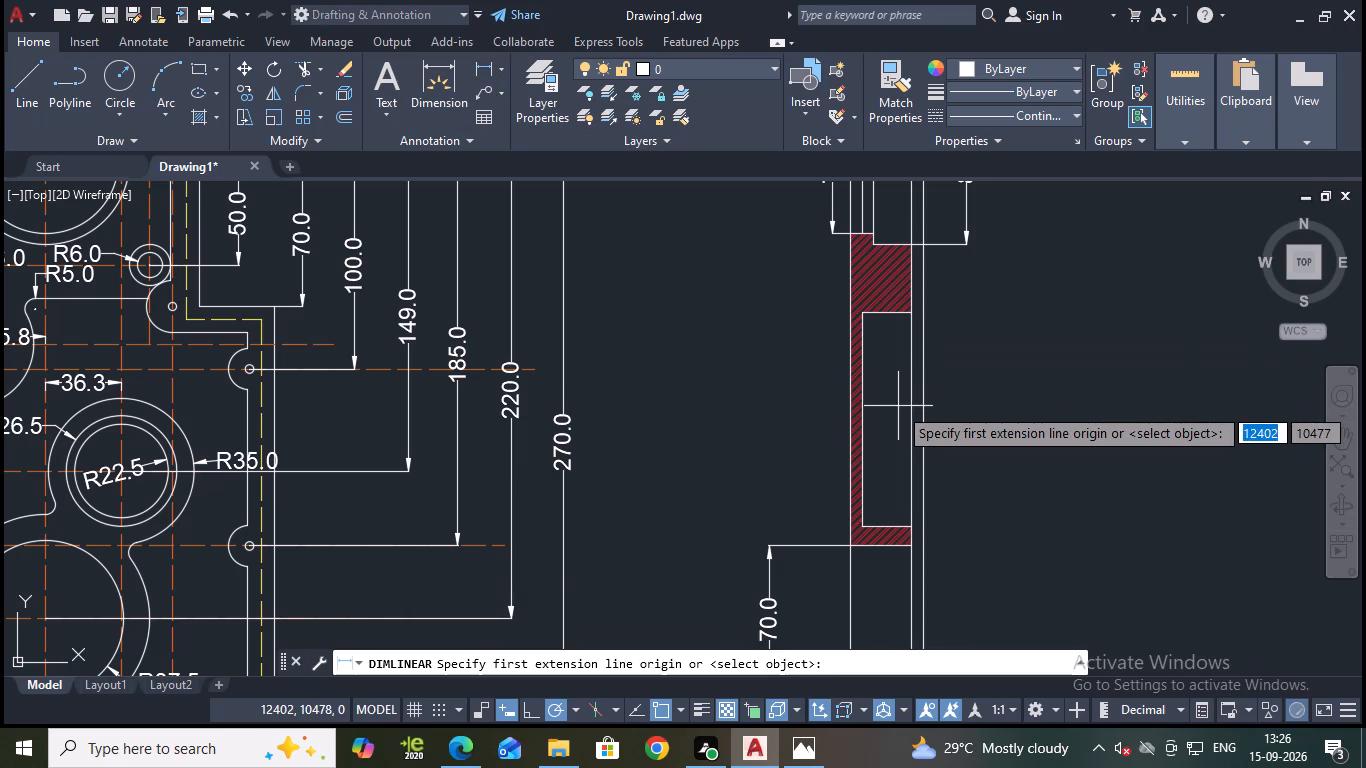
click(908, 425)
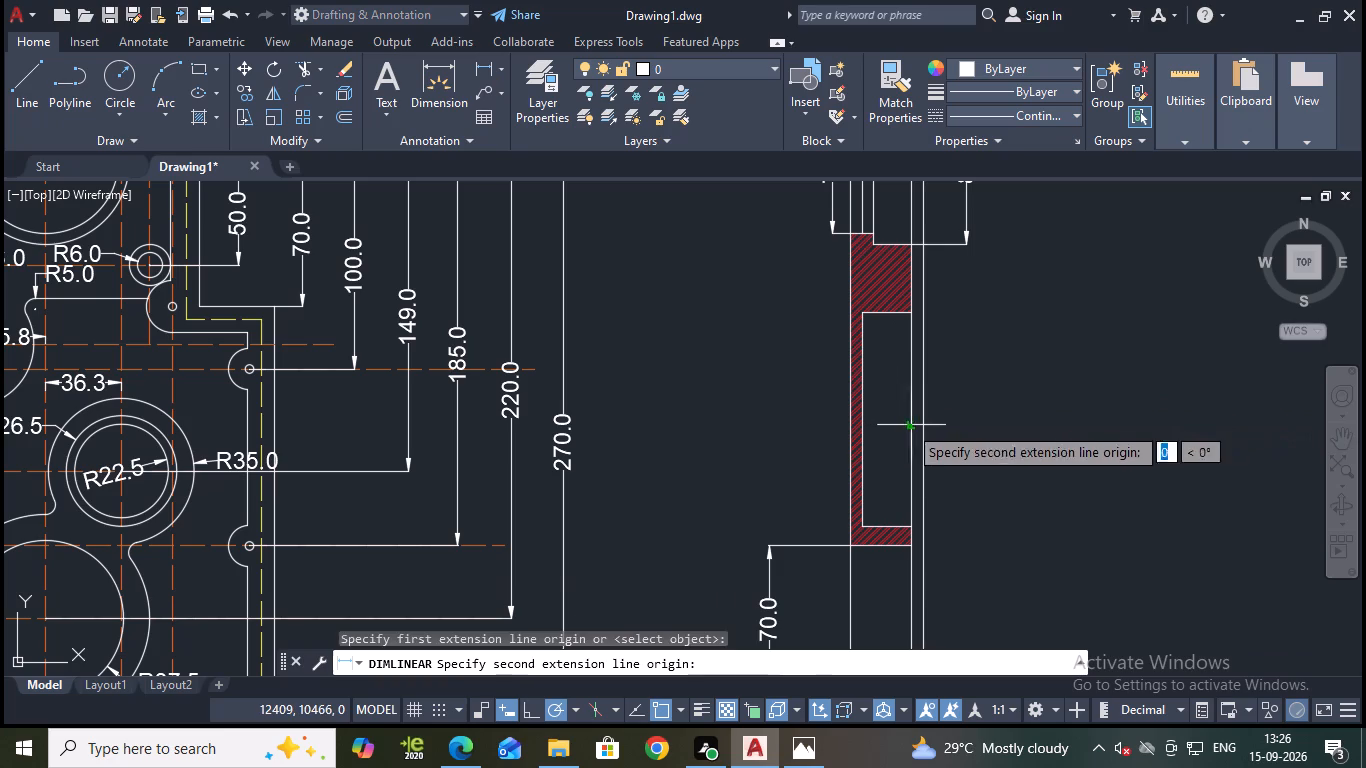
click(847, 425)
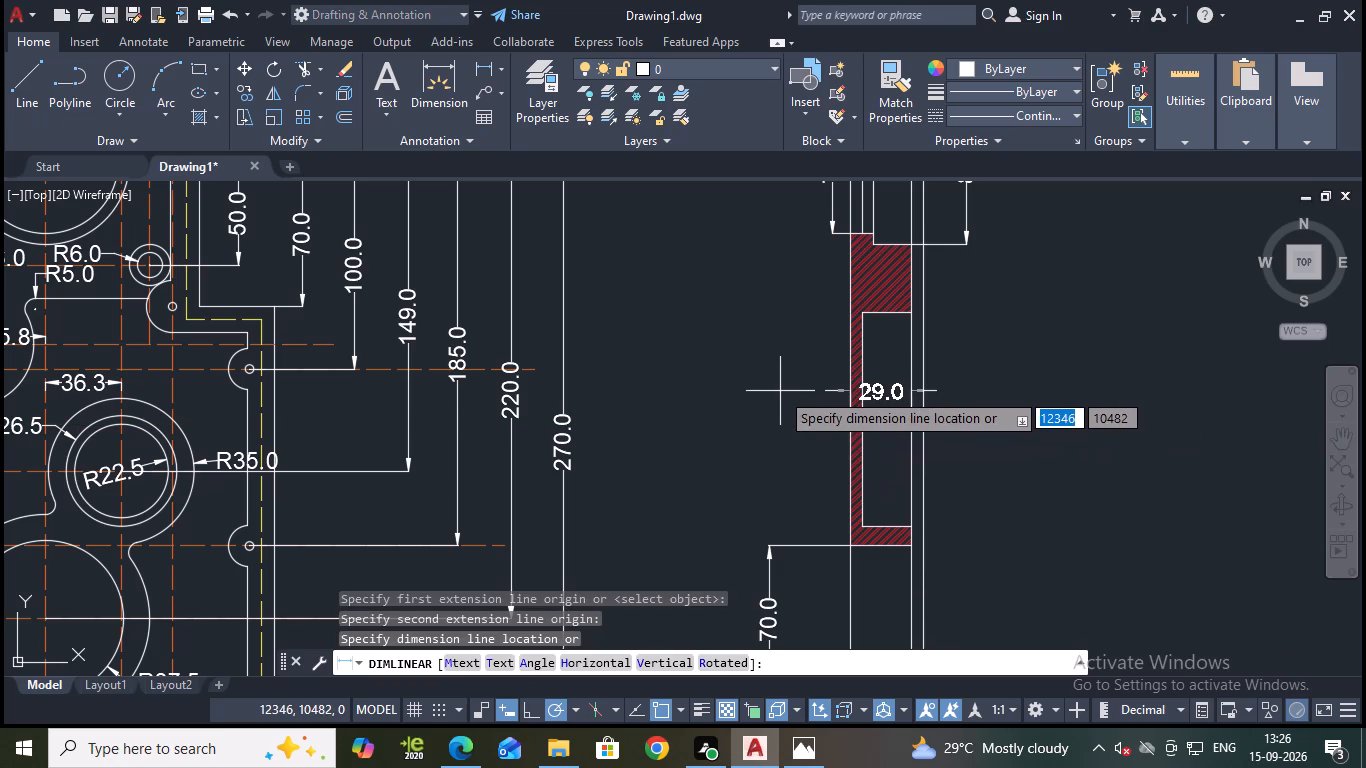
click(780, 391)
scroll(843, 332, down, 2)
middle_drag(967, 339, 917, 378)
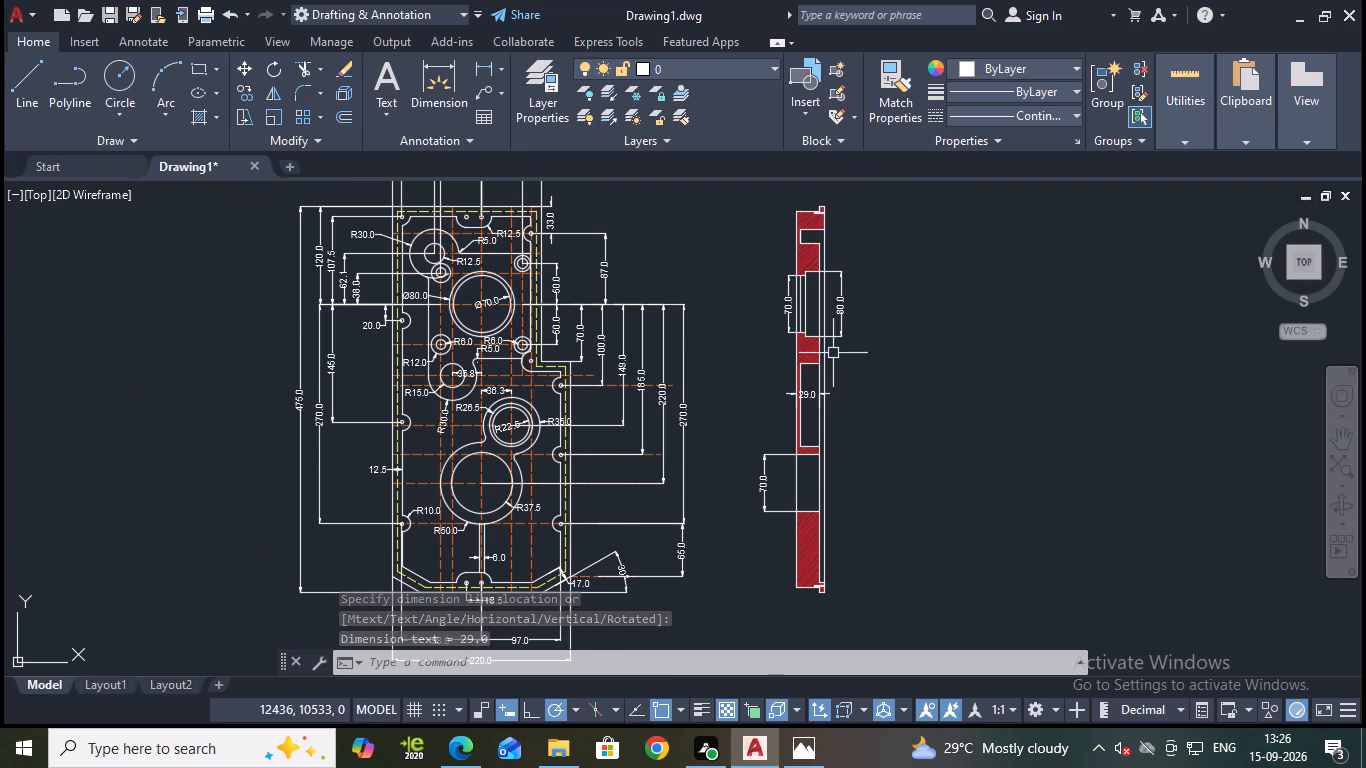
Erase the 29.0 horizontal dimension across the long pocket in the side section view.
scroll(816, 369, up, 3)
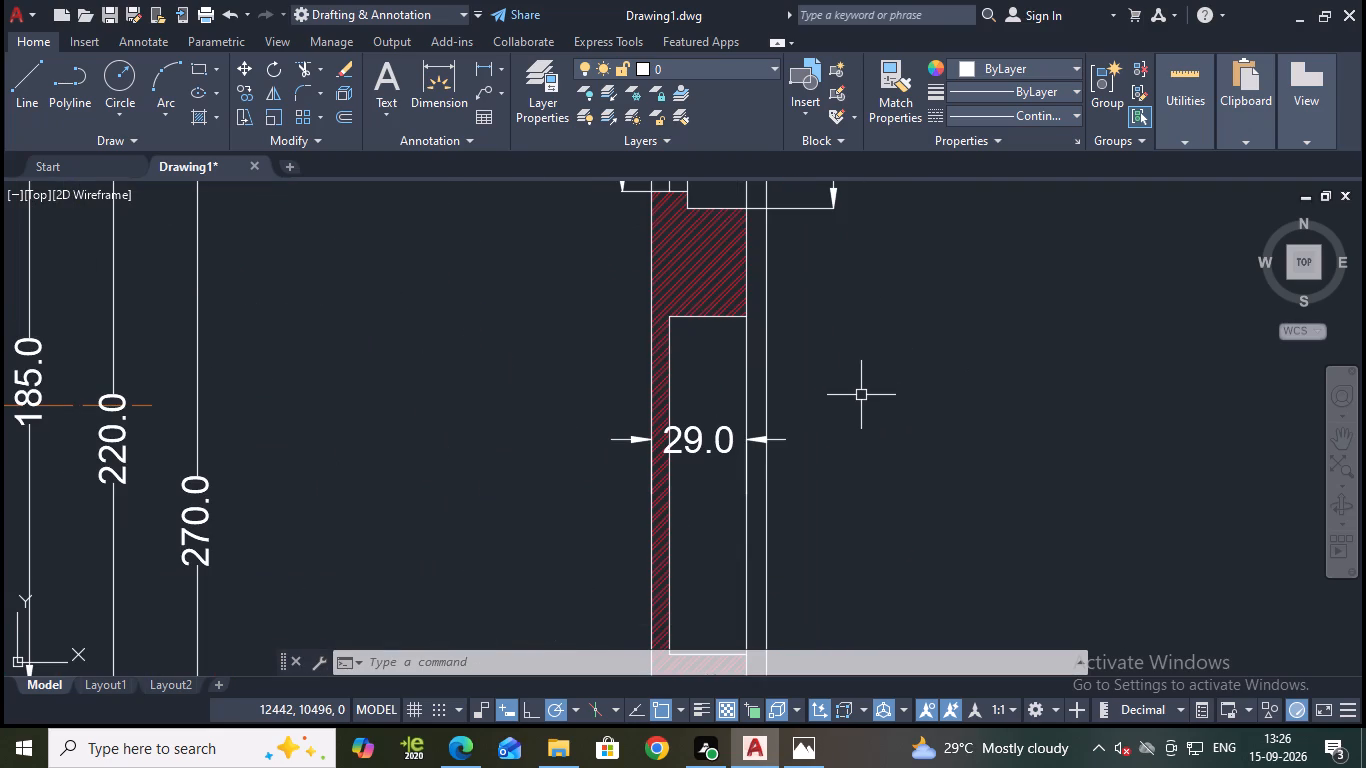
scroll(956, 501, down, 1)
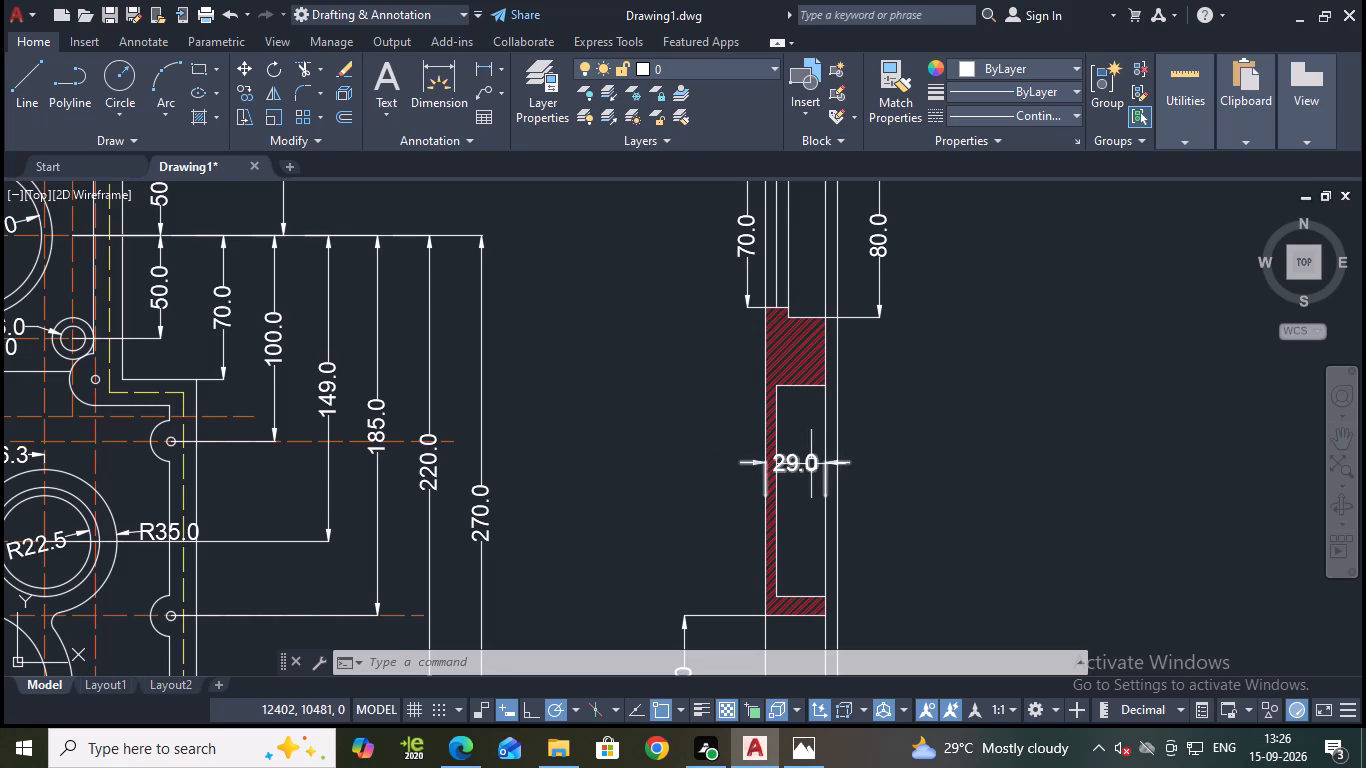
click(811, 464)
key(e)
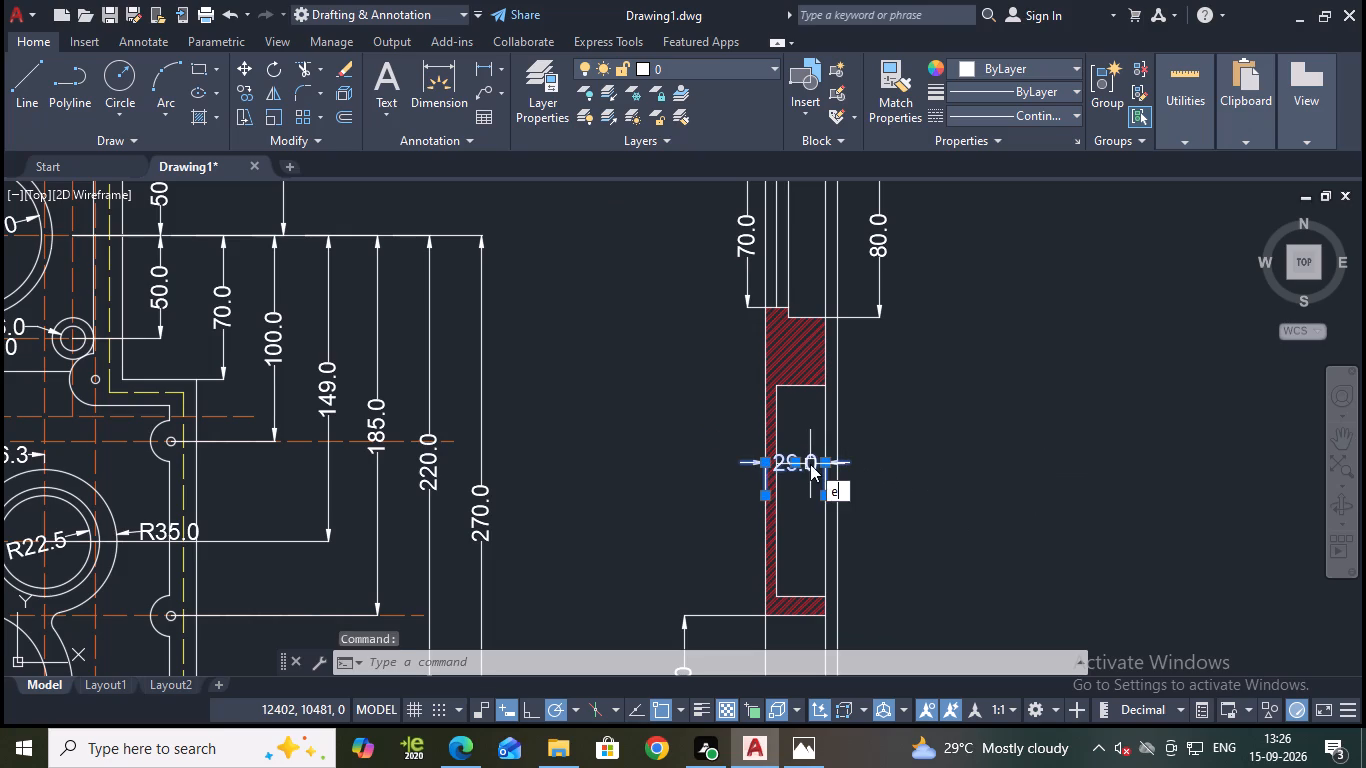
key(Return)
scroll(883, 445, down, 2)
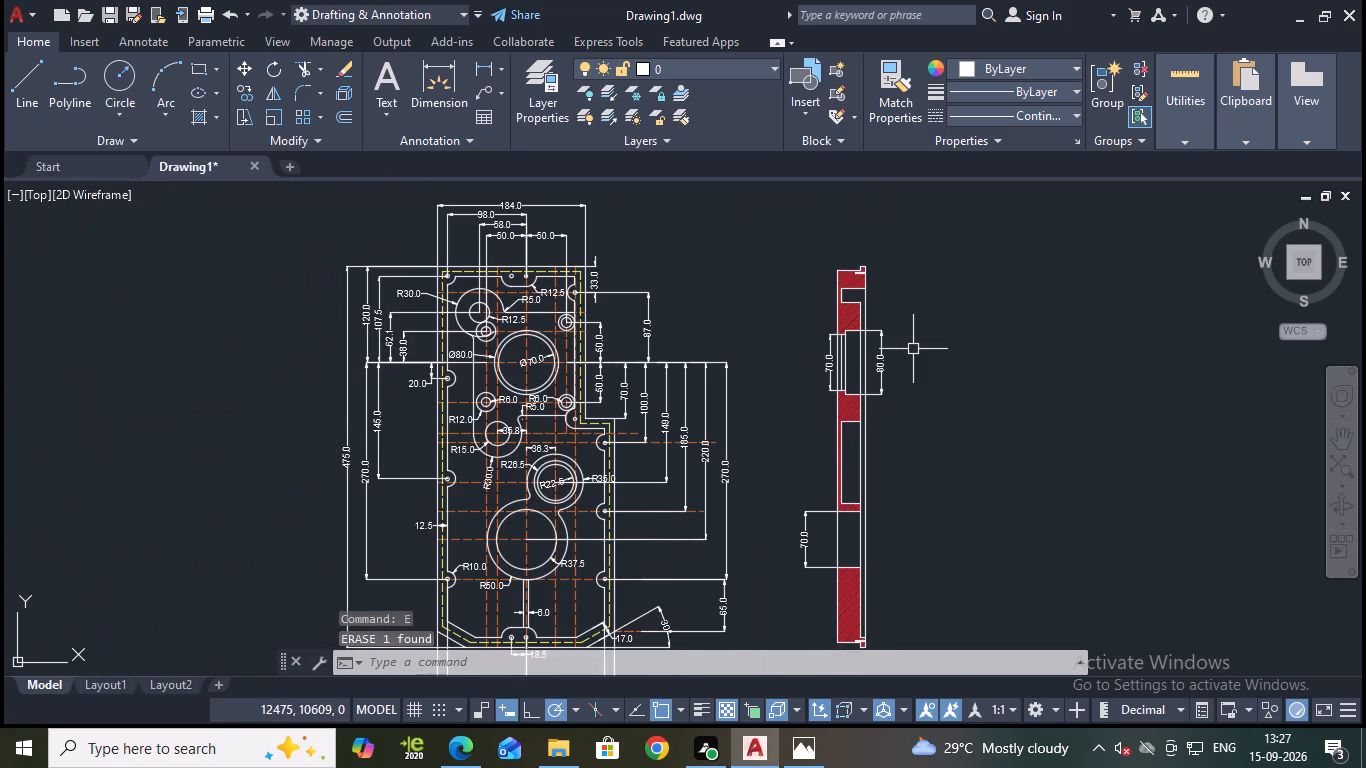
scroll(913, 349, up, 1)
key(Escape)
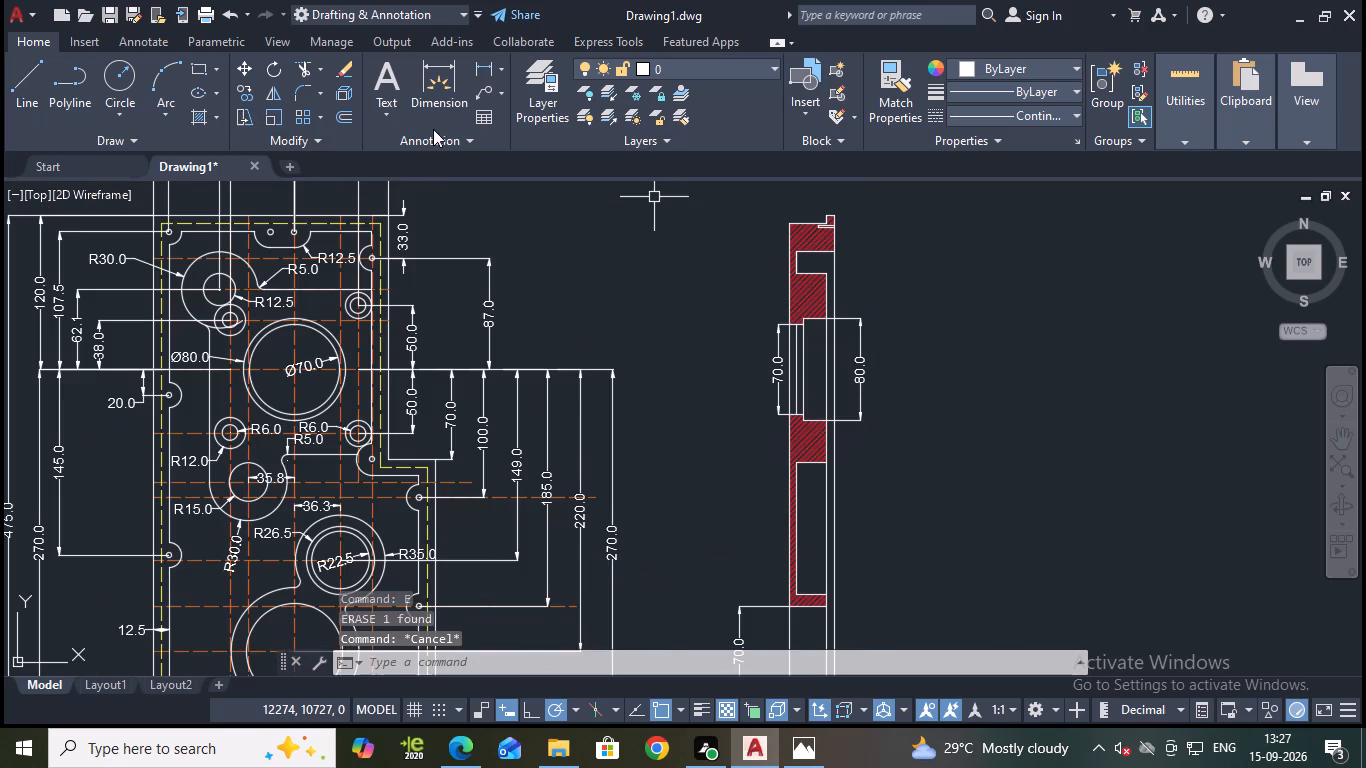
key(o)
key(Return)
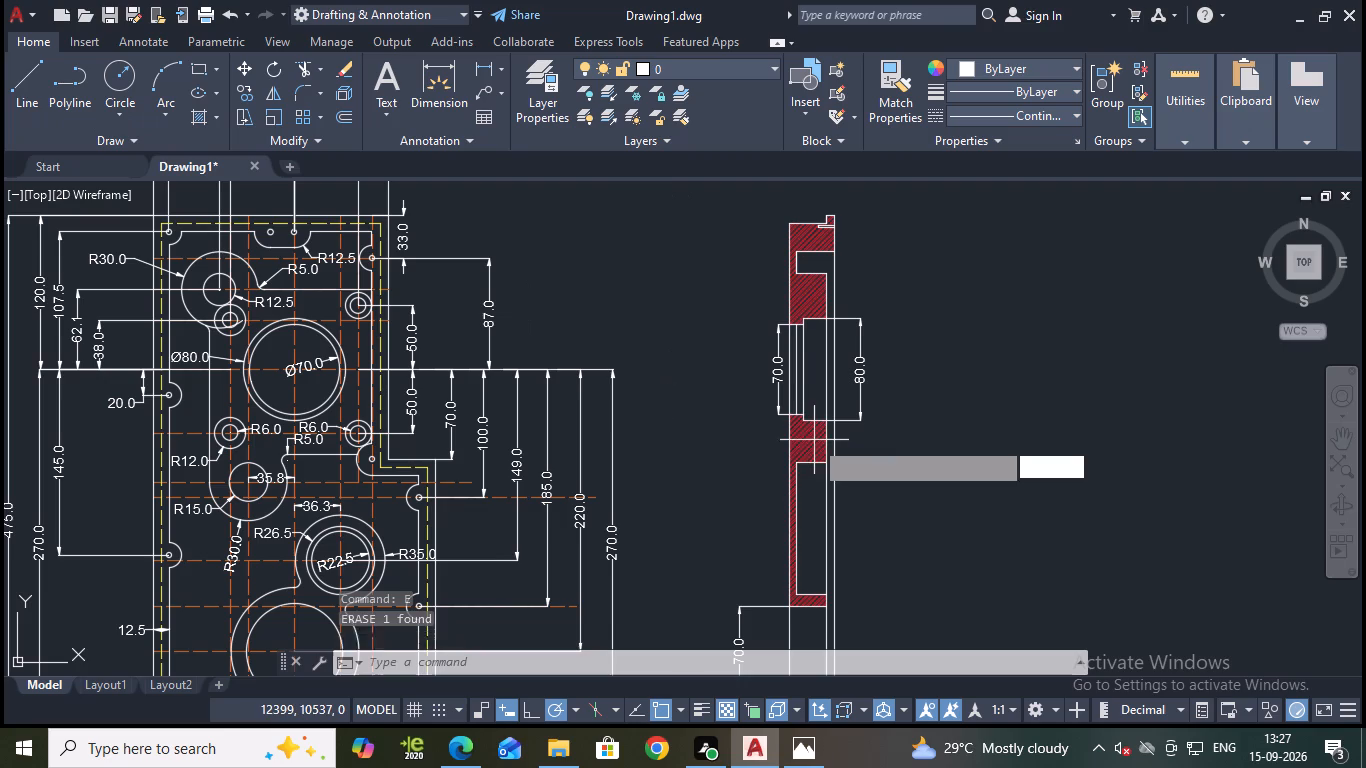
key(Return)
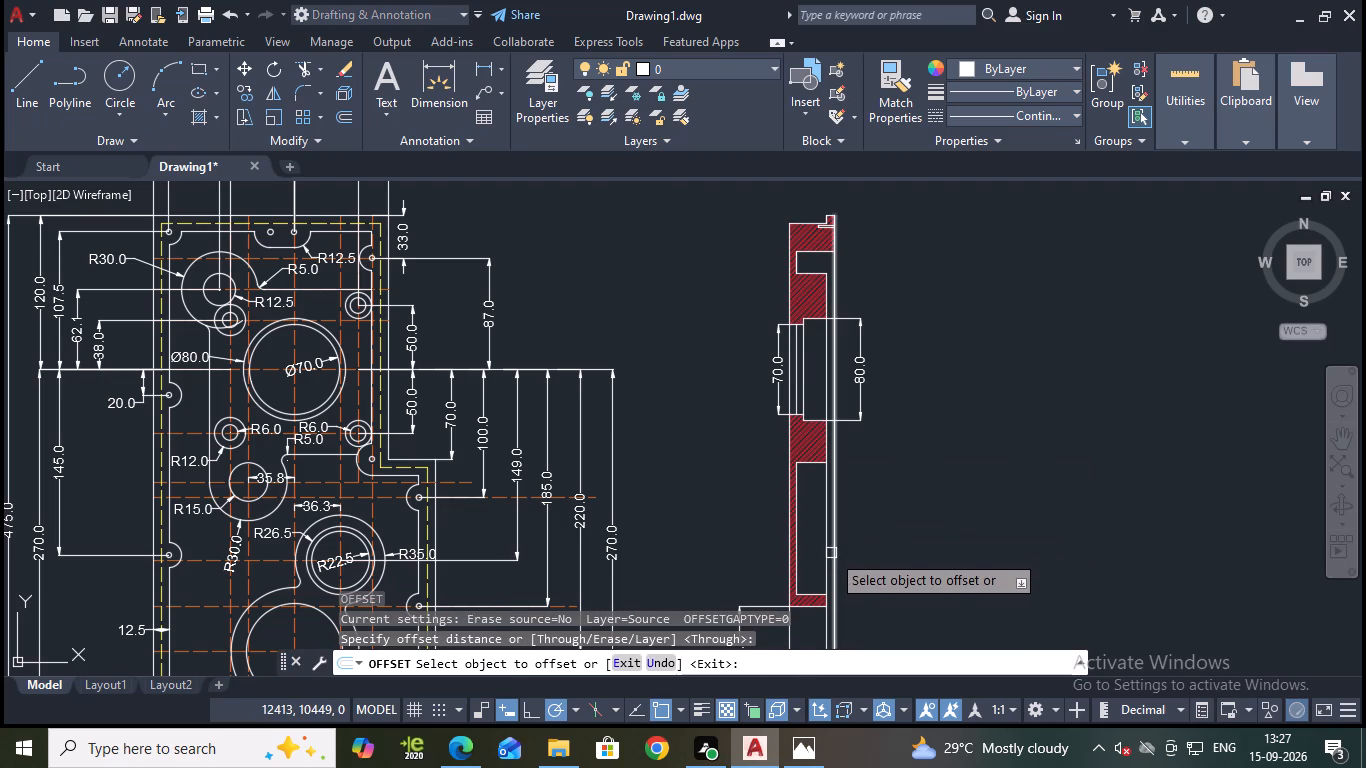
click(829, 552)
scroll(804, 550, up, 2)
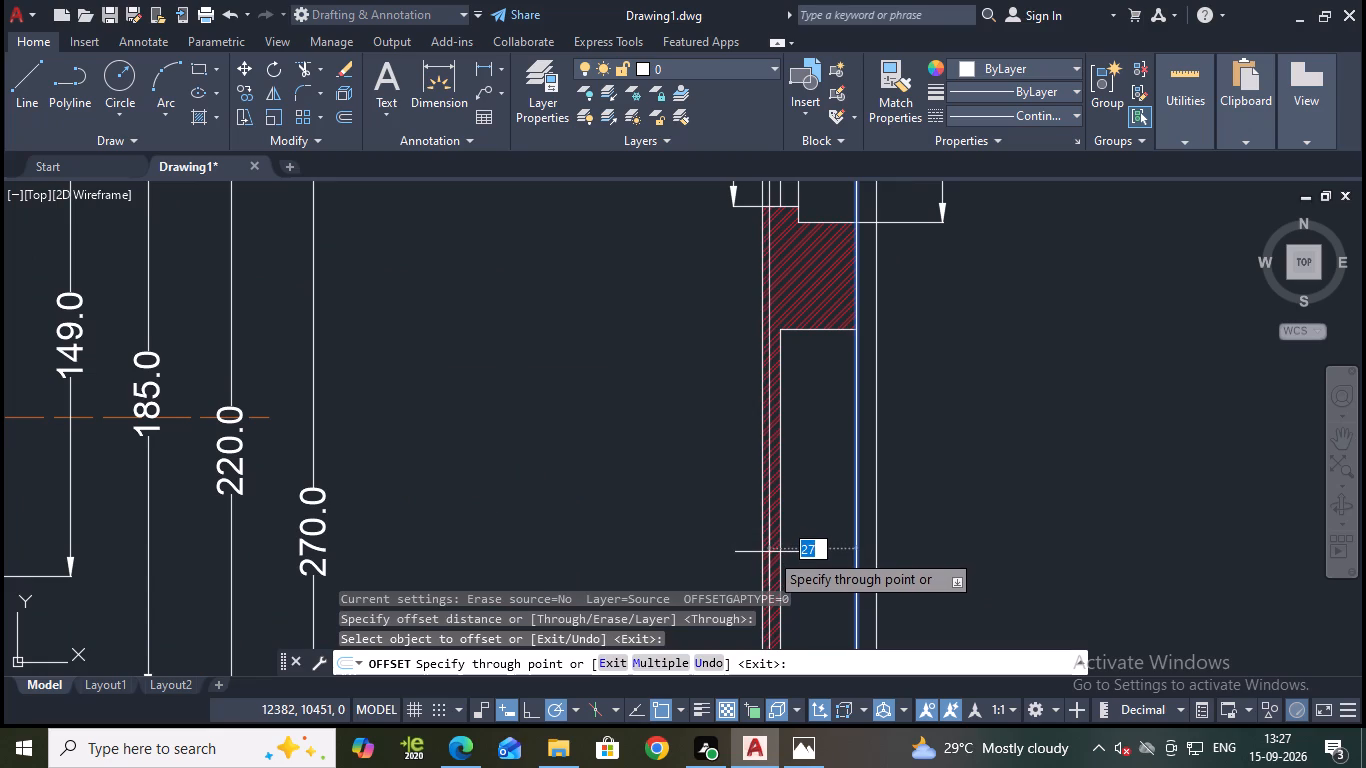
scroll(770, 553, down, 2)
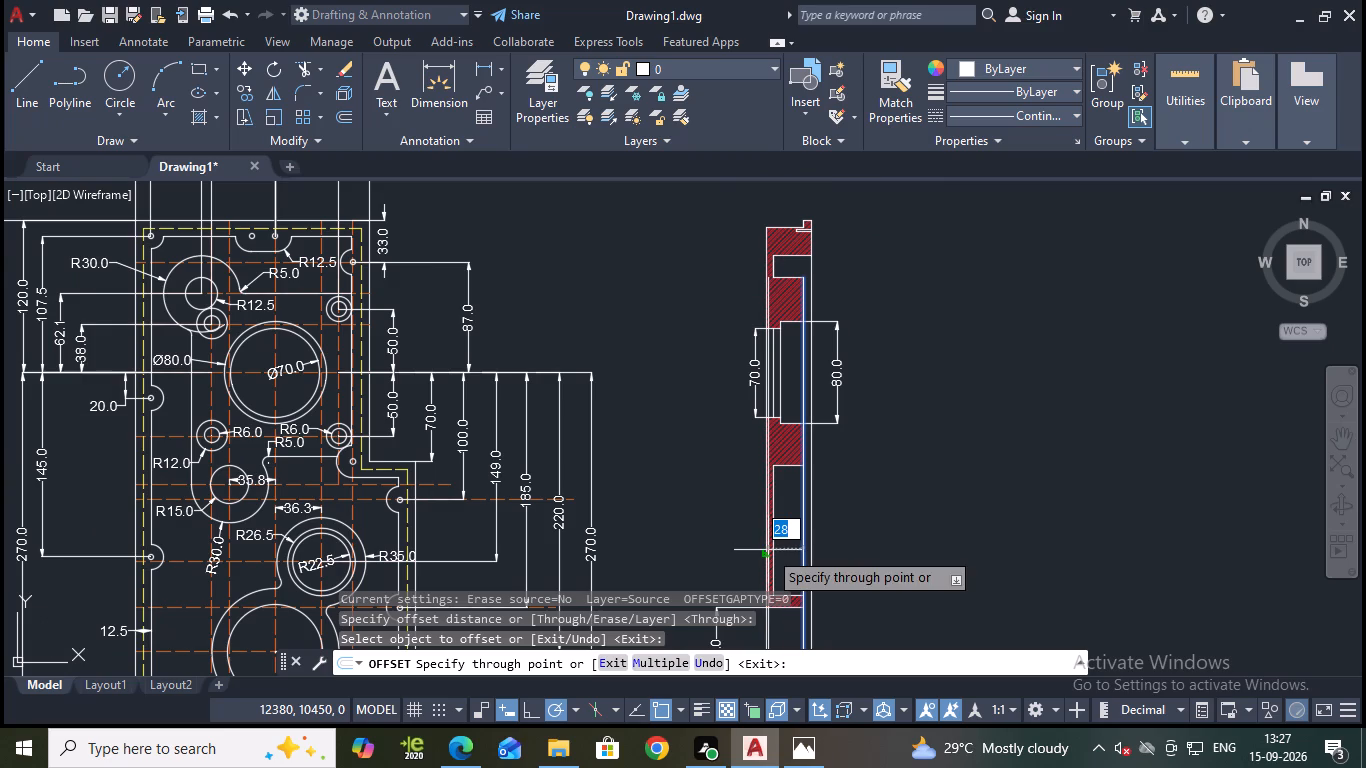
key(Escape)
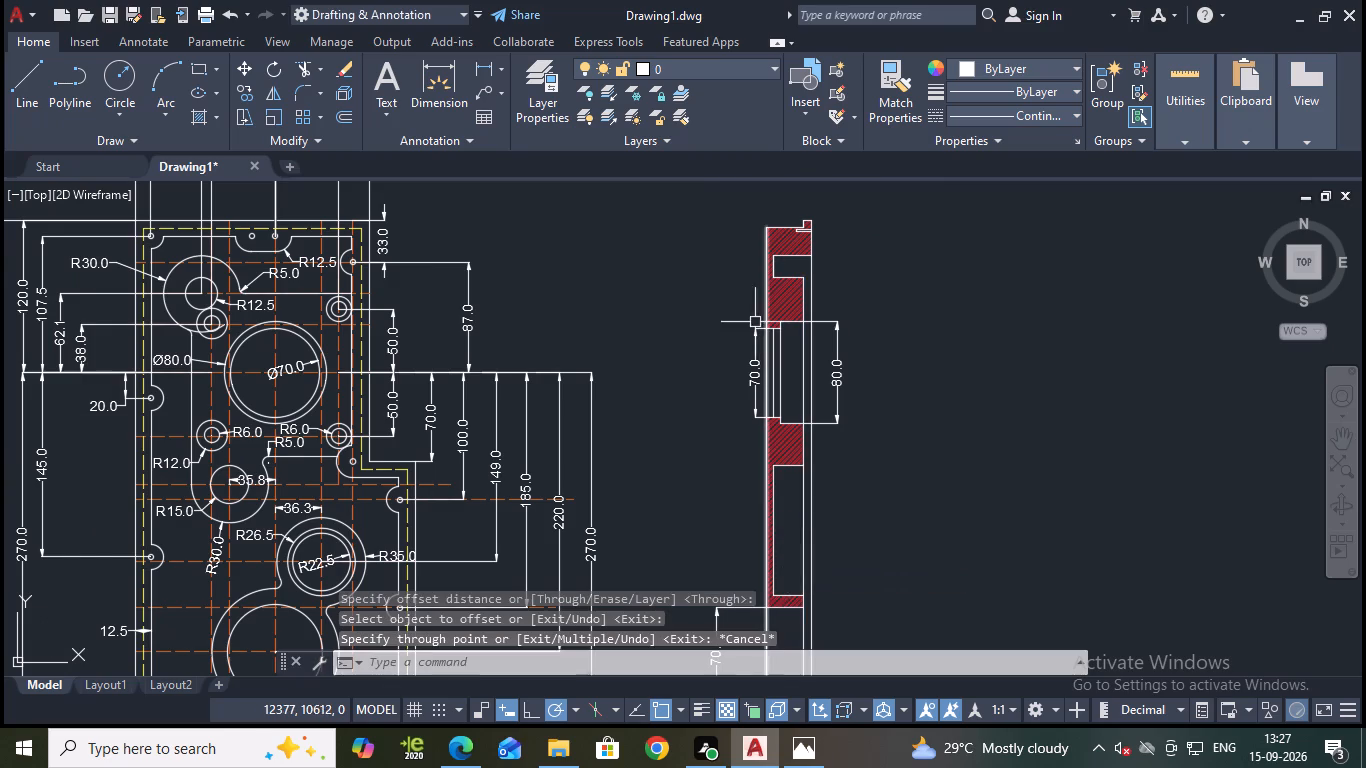
Add a horizontal linear dimension for the thin wall beside the upper pocket in the side section, placed at the pocket's mid-height.
scroll(827, 258, up, 1)
middle_drag(889, 294, 916, 325)
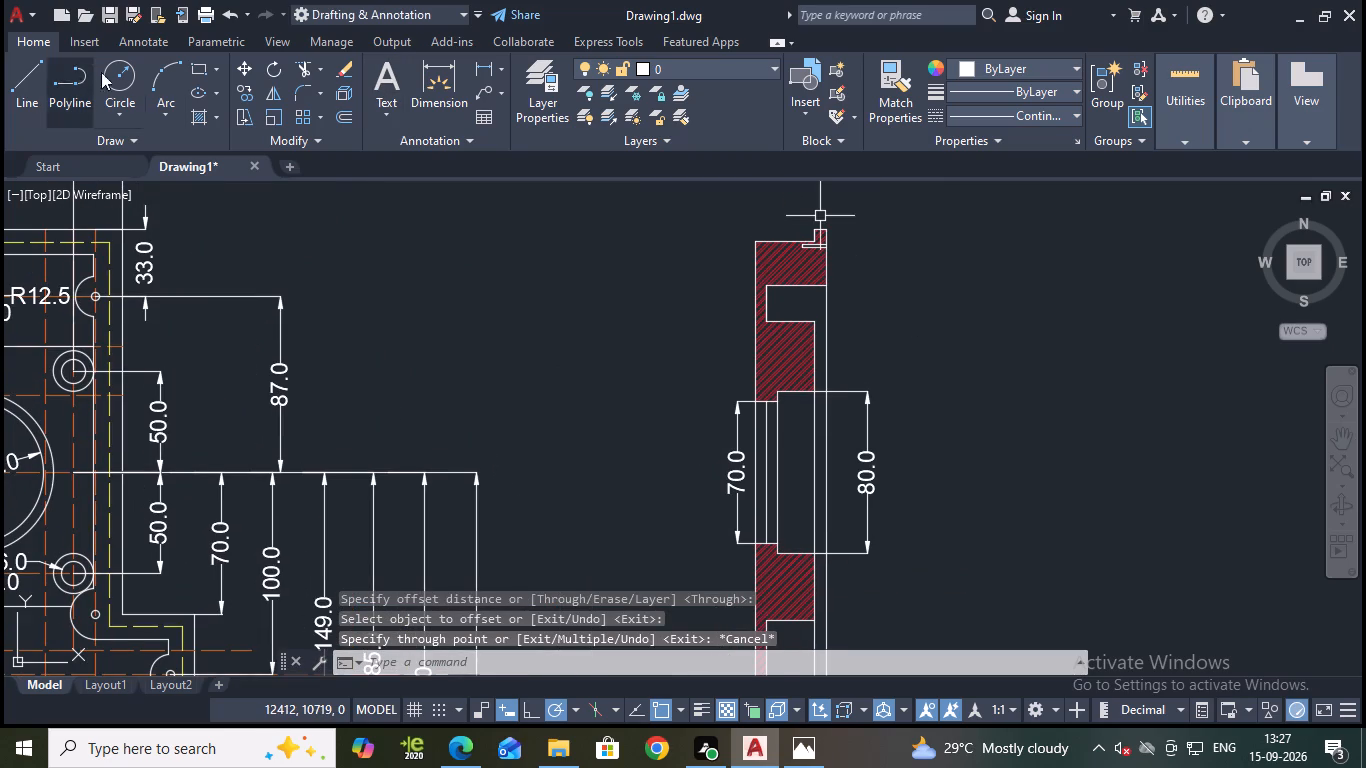
click(484, 68)
scroll(746, 259, up, 2)
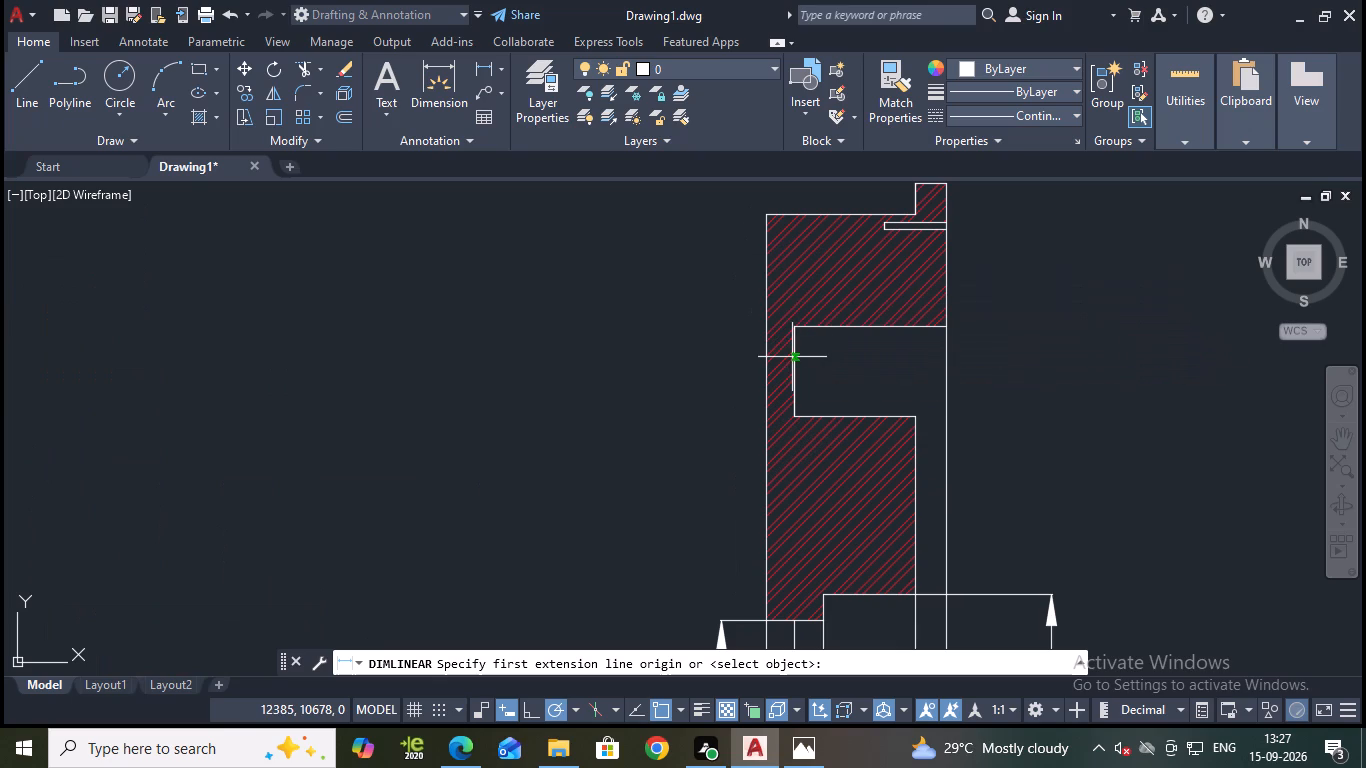
click(792, 358)
click(769, 359)
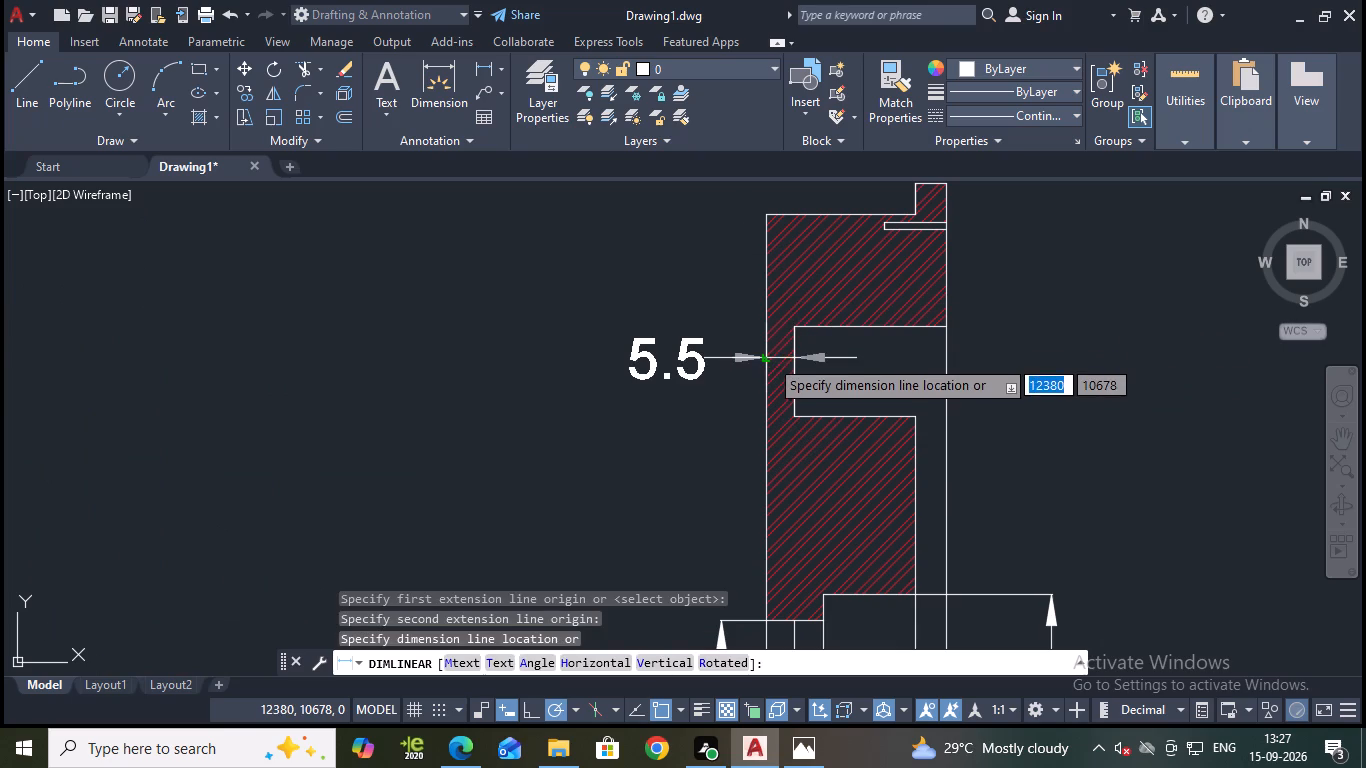
click(761, 351)
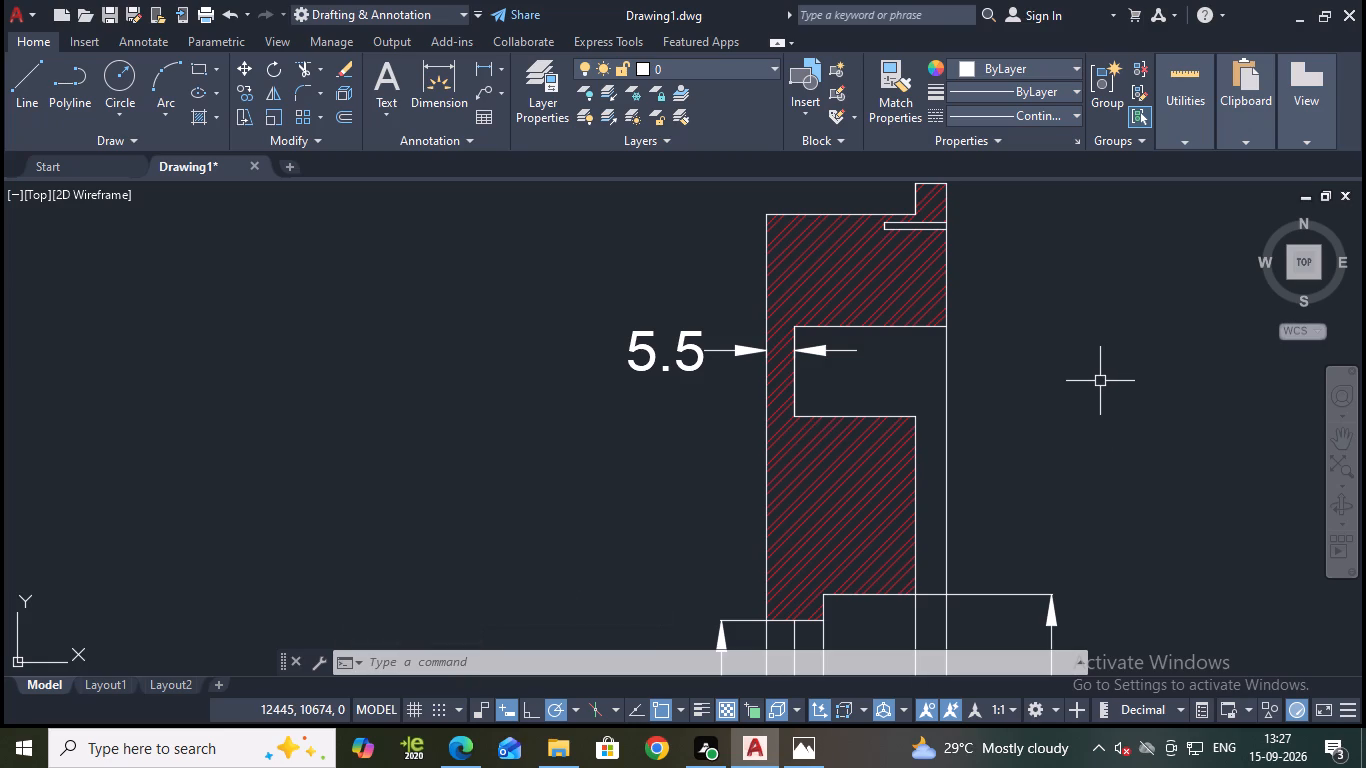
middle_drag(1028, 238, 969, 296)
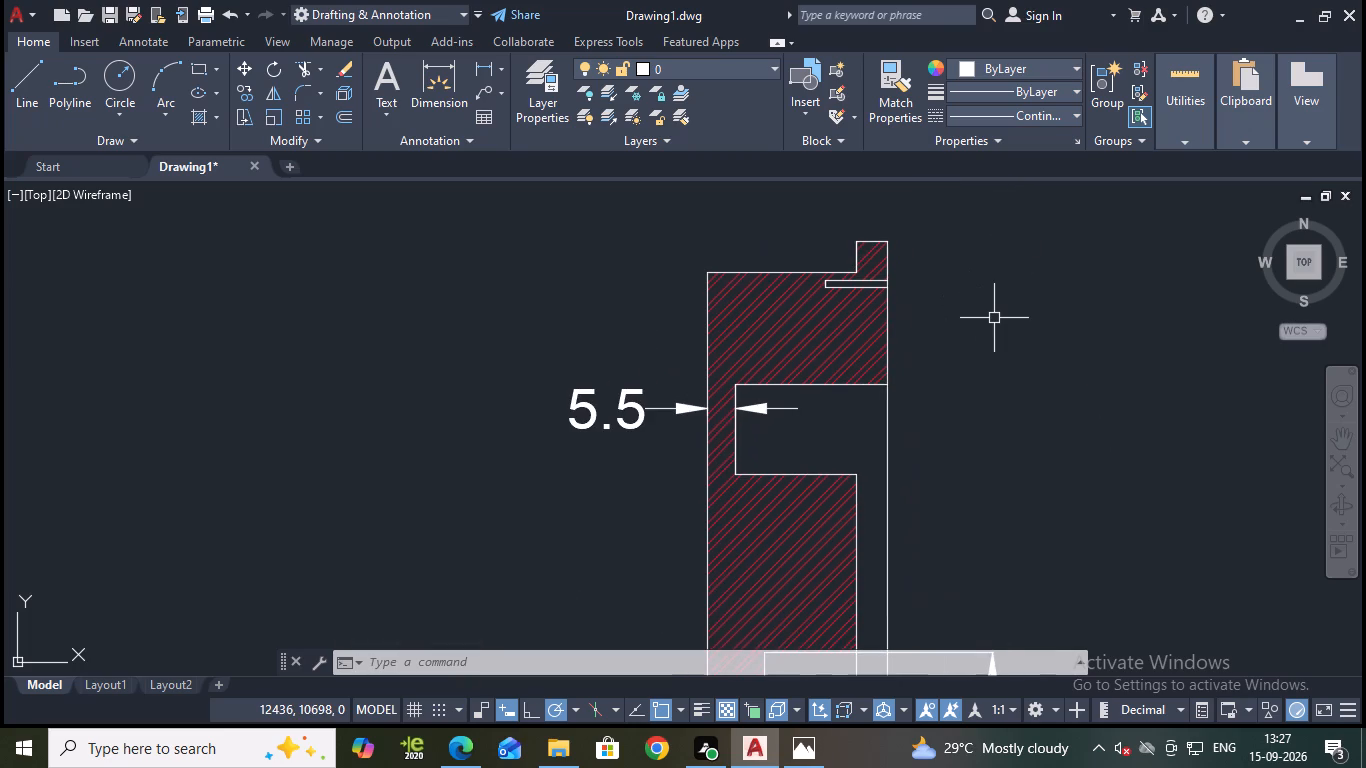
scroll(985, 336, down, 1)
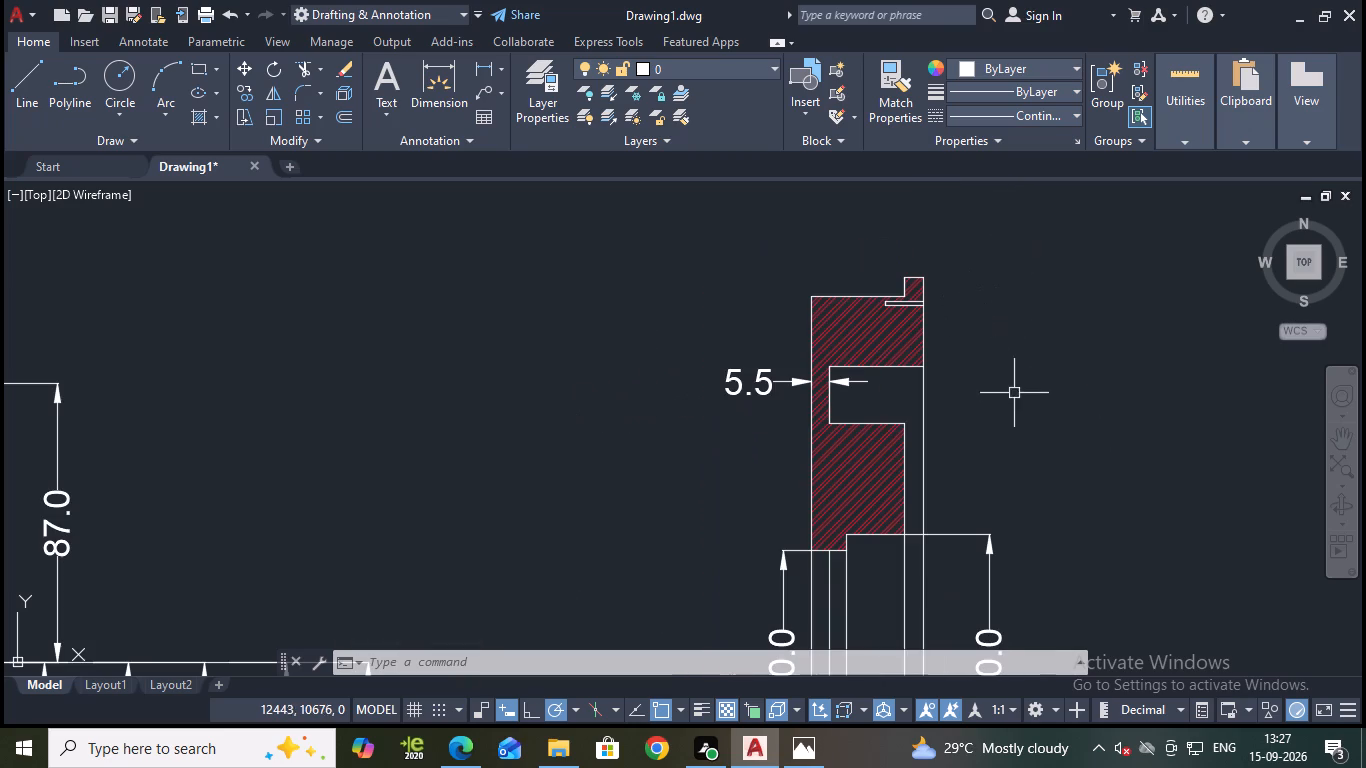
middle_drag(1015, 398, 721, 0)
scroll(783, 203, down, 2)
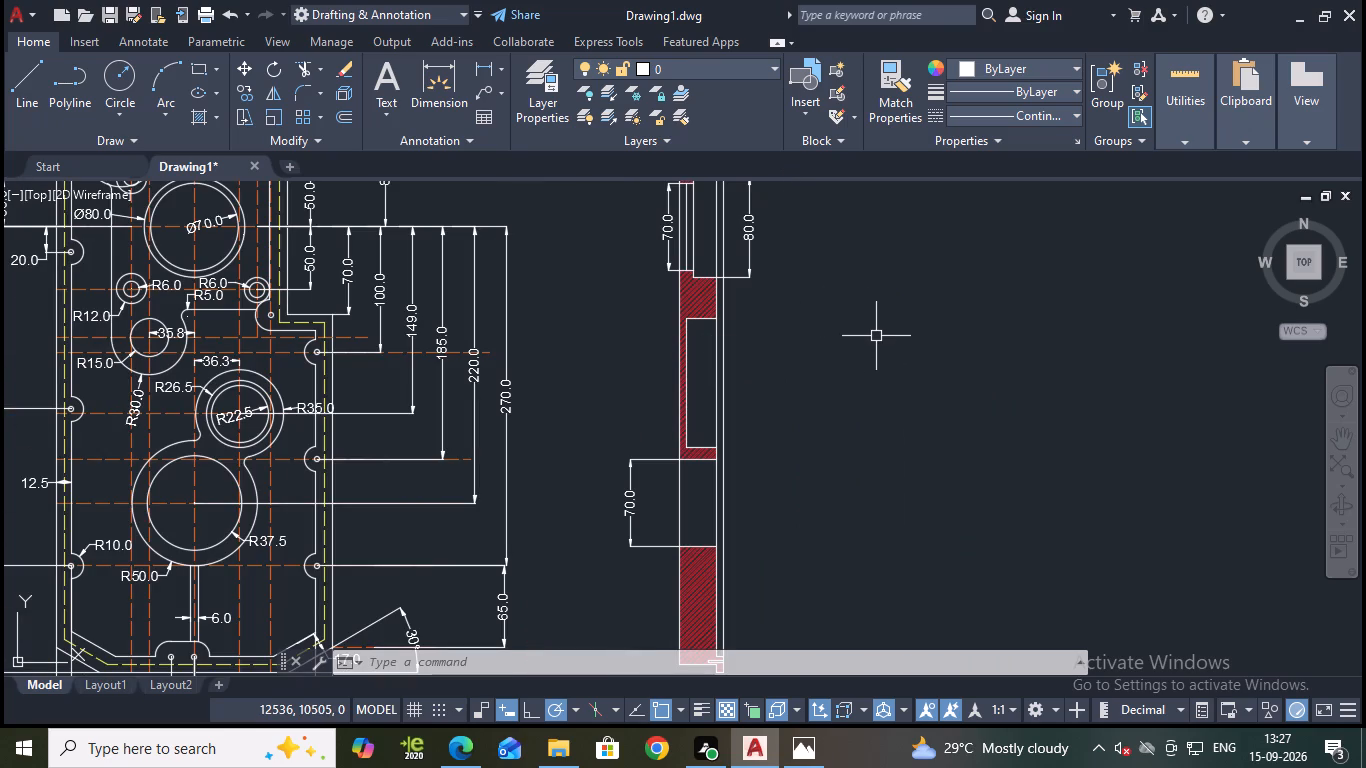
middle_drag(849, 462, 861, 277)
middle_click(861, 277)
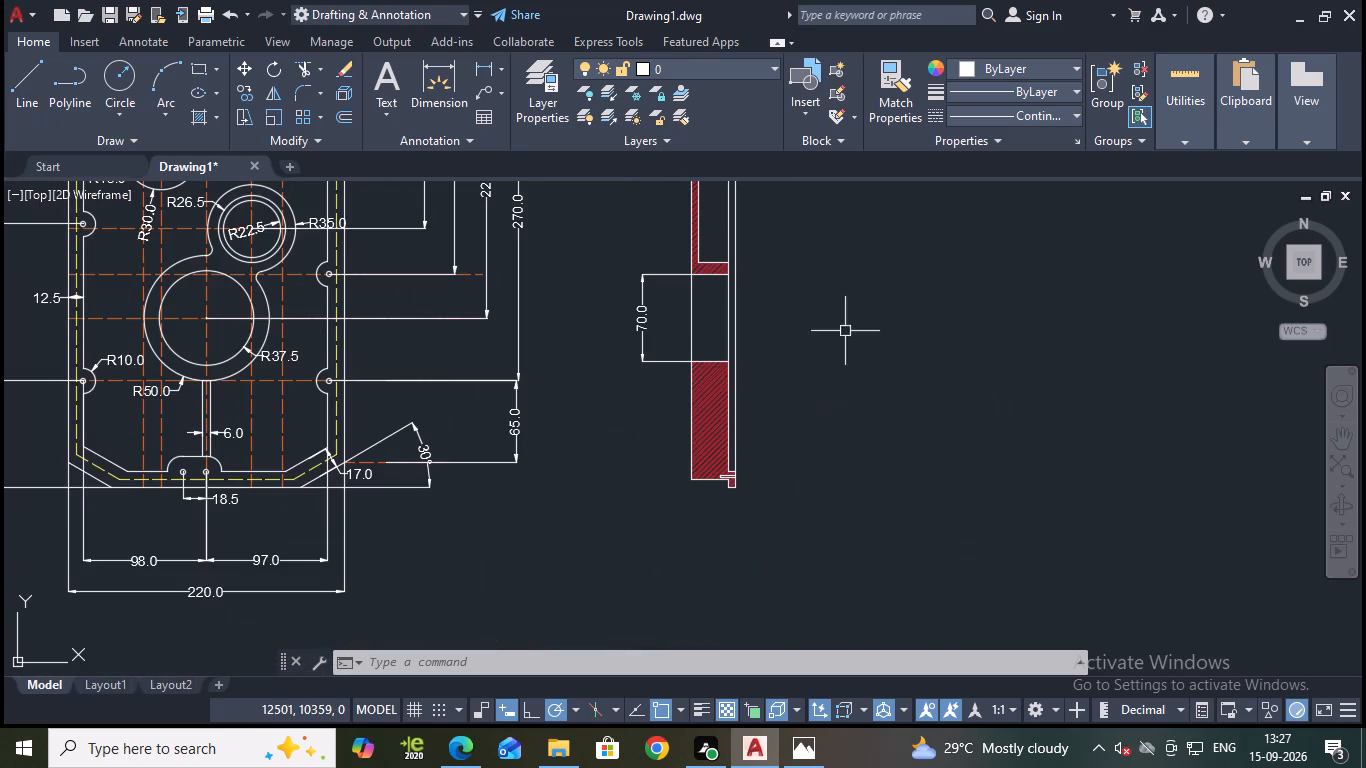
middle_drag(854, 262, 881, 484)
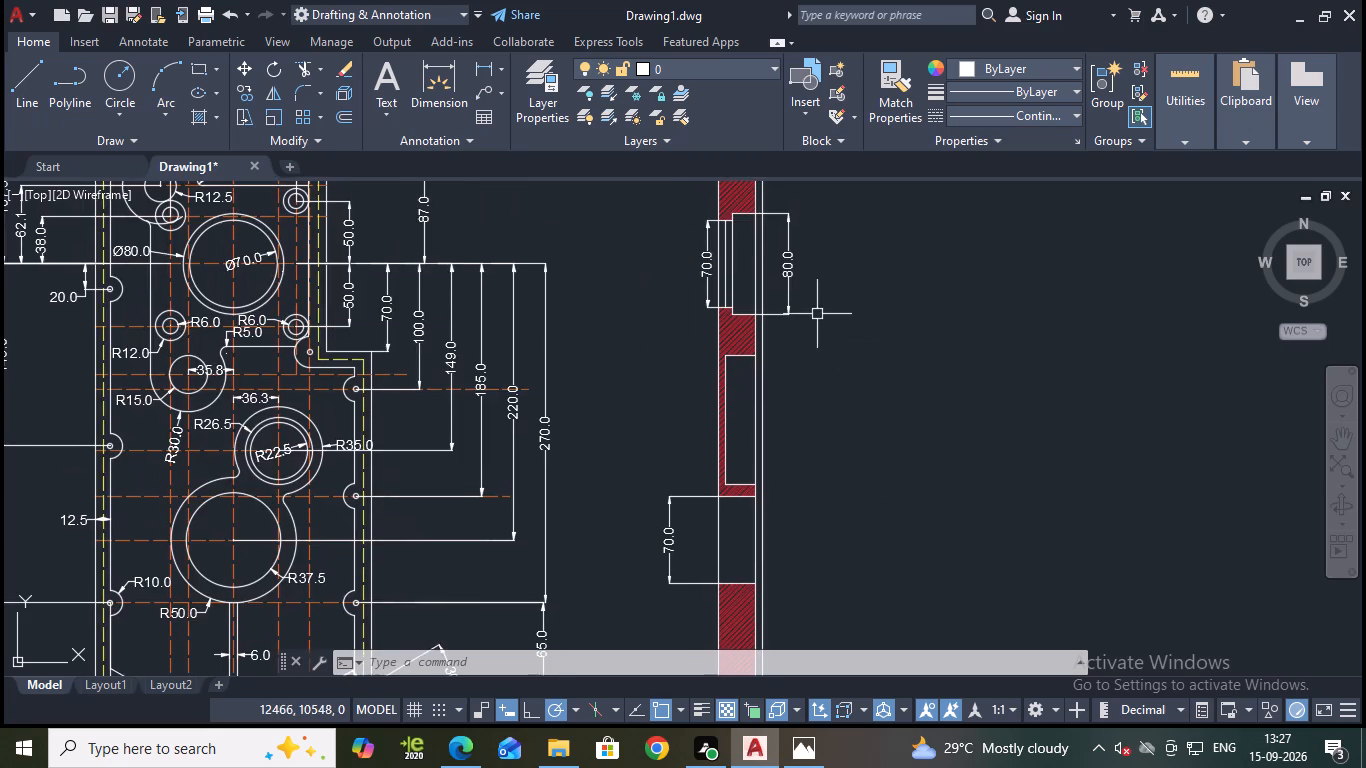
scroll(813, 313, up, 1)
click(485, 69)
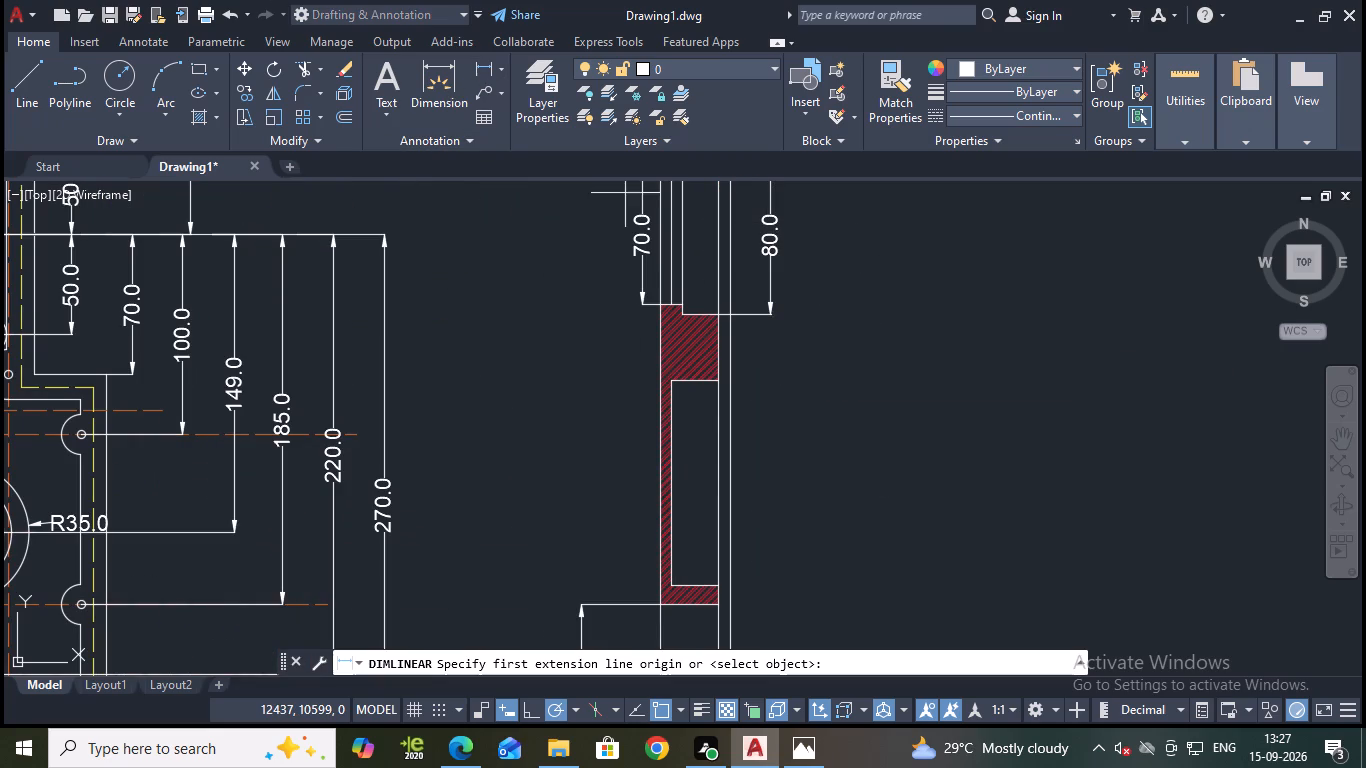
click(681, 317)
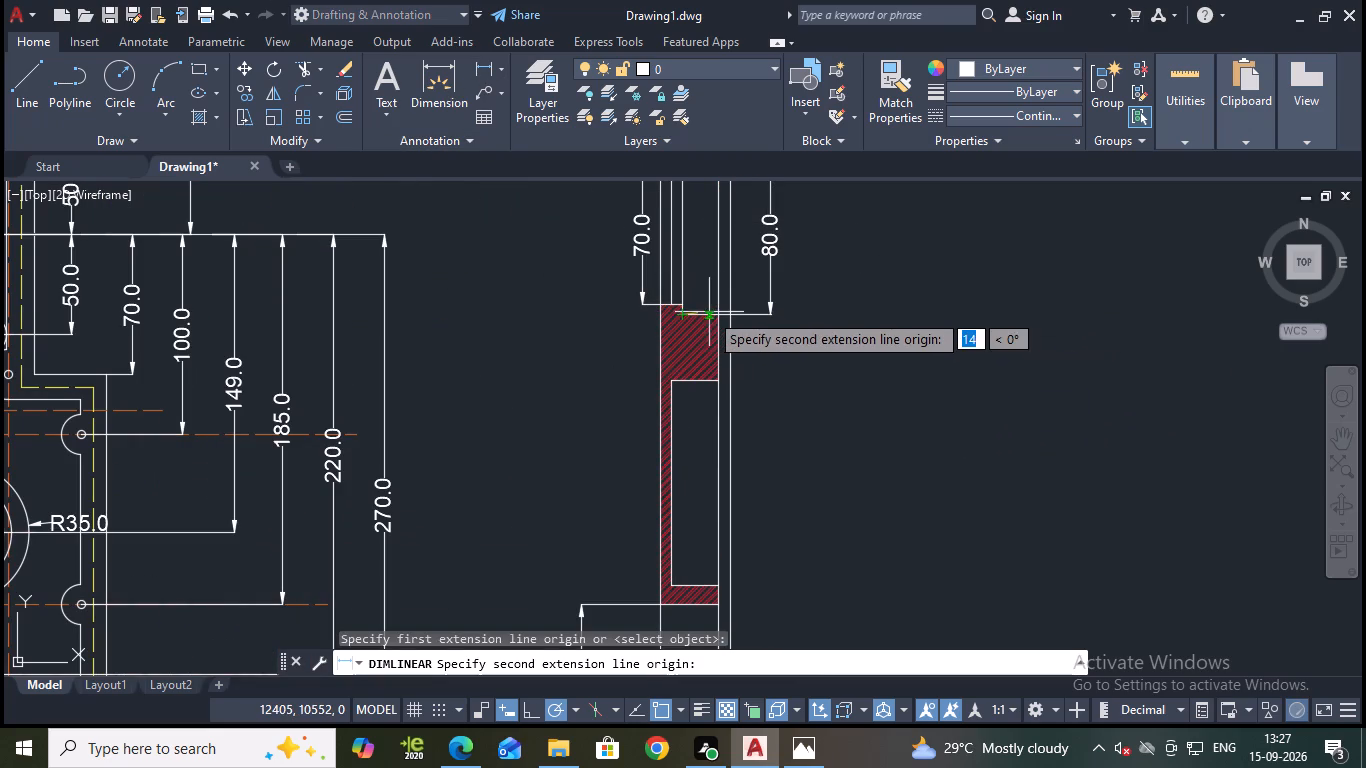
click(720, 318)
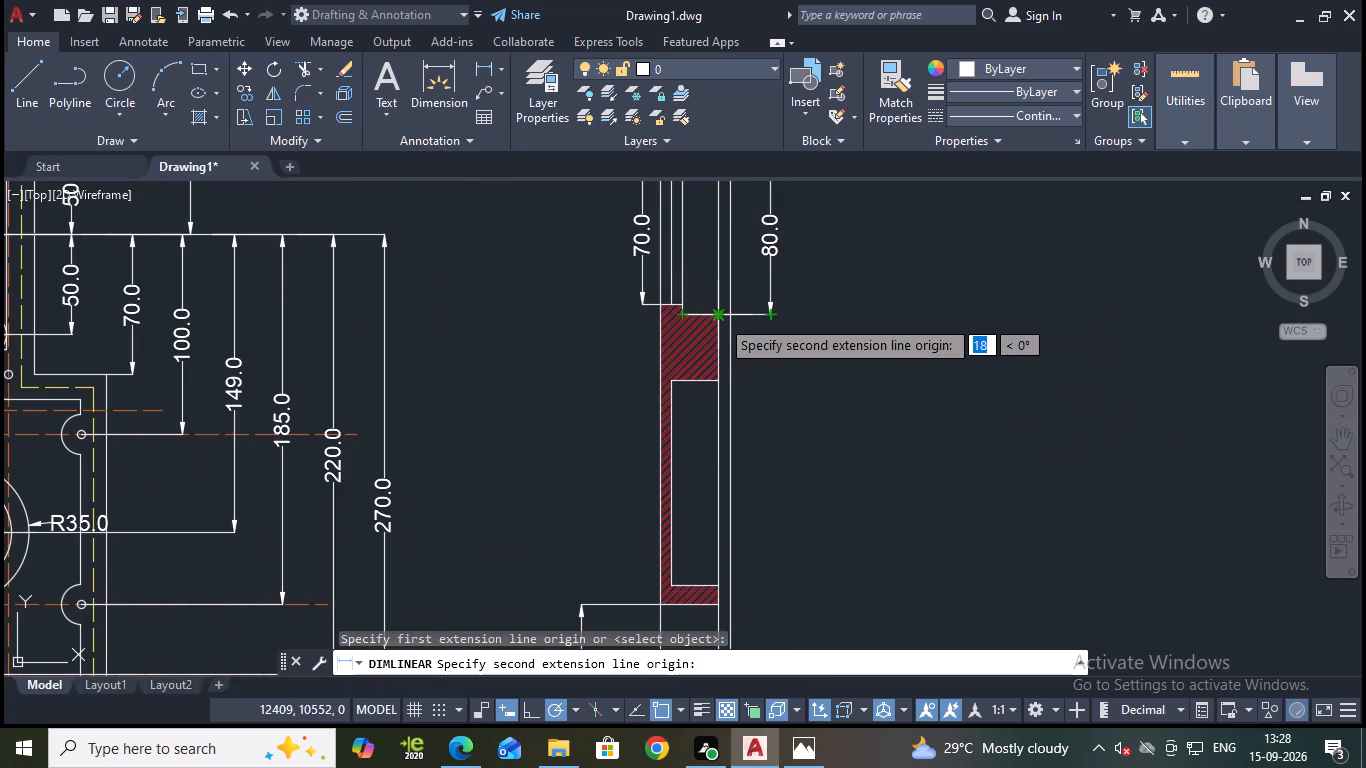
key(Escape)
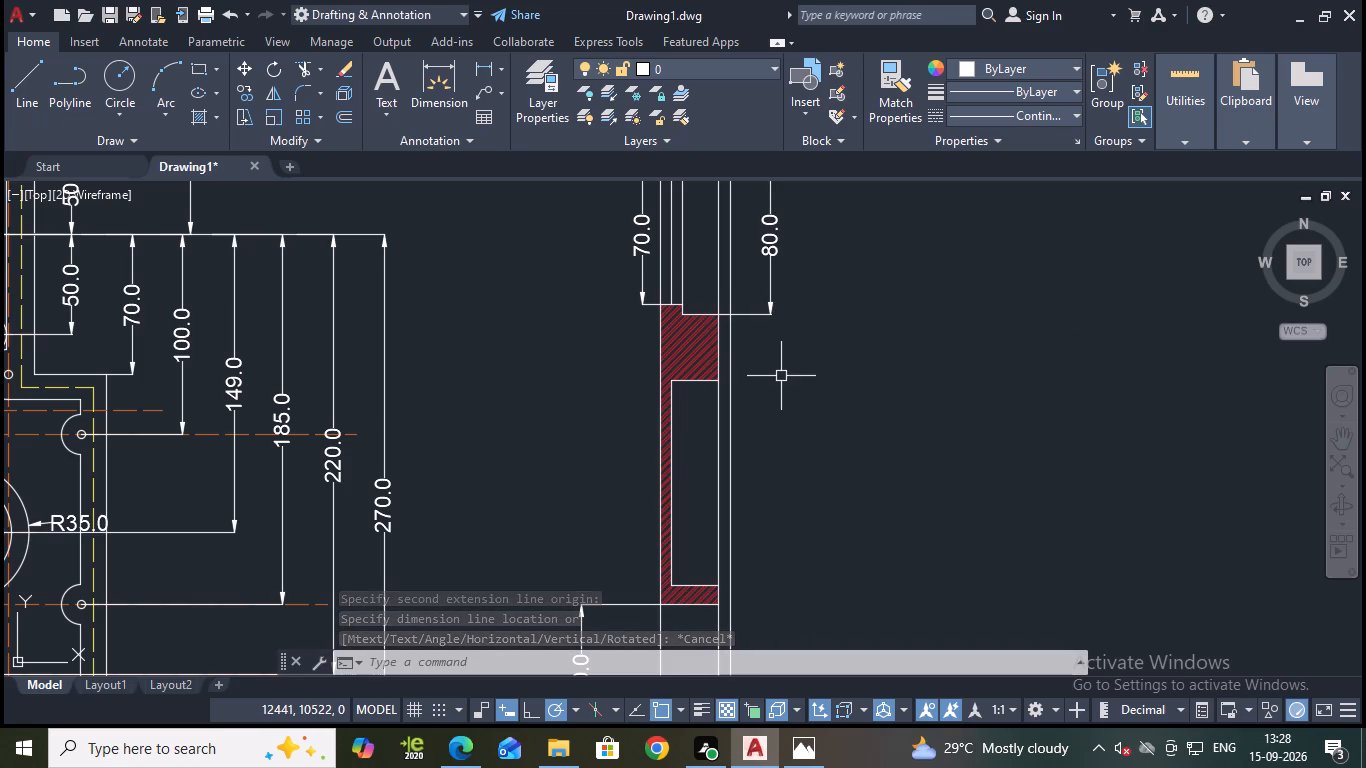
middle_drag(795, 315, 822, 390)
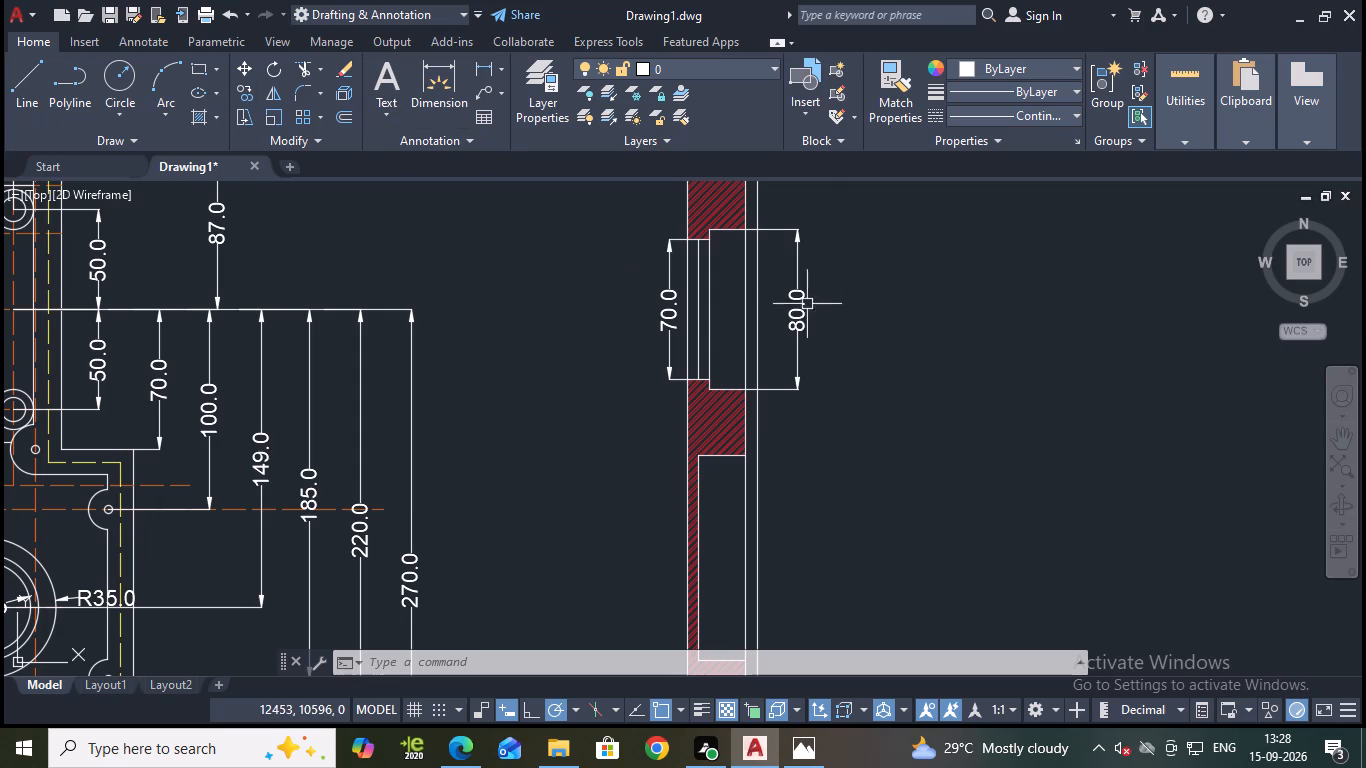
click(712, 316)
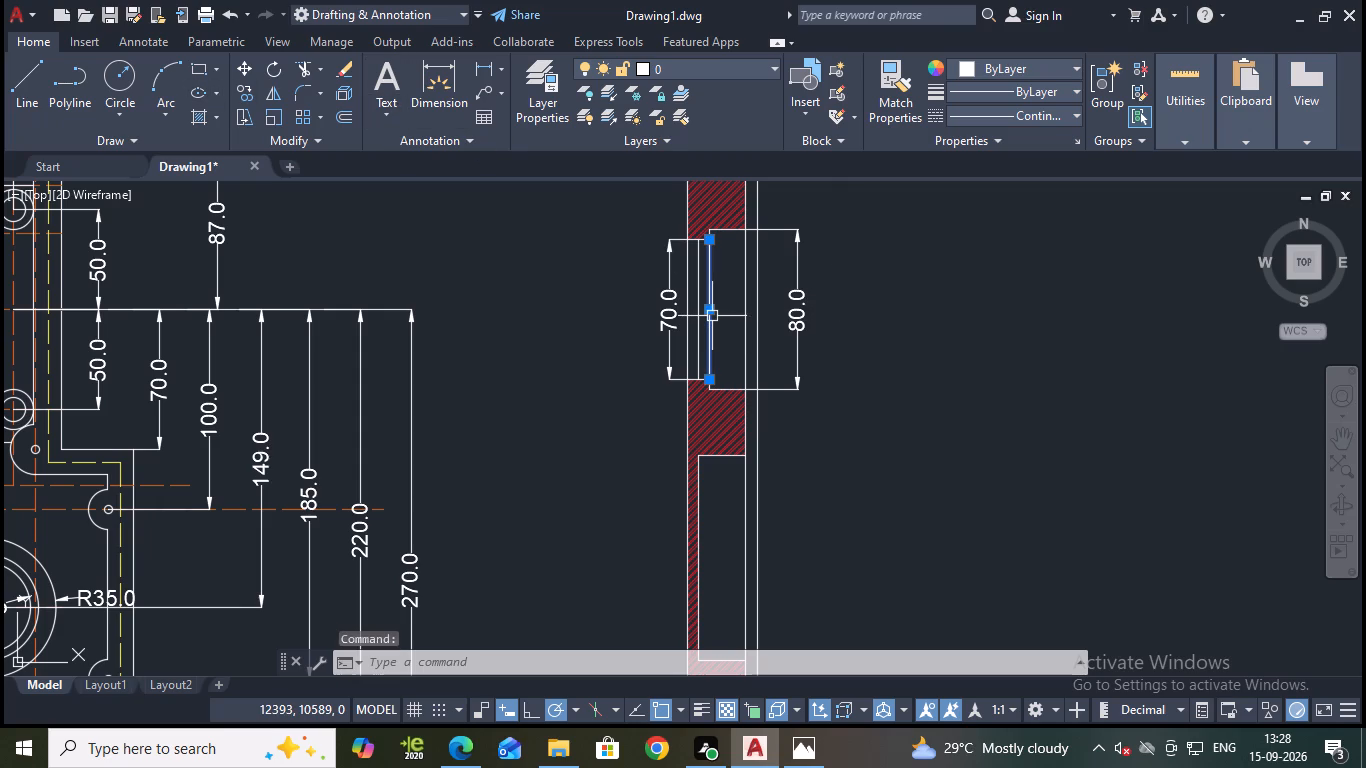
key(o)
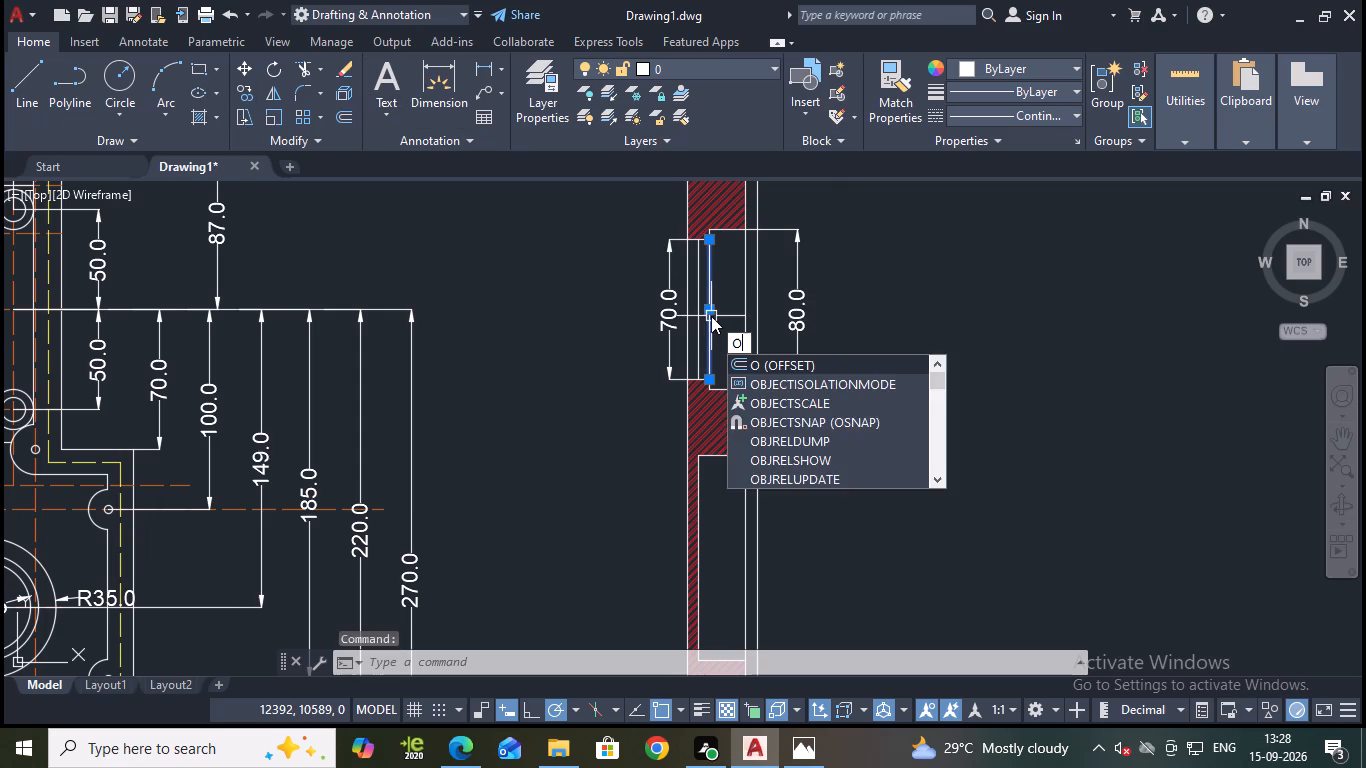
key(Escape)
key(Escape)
Erase the red hatch from the side section view.
click(735, 440)
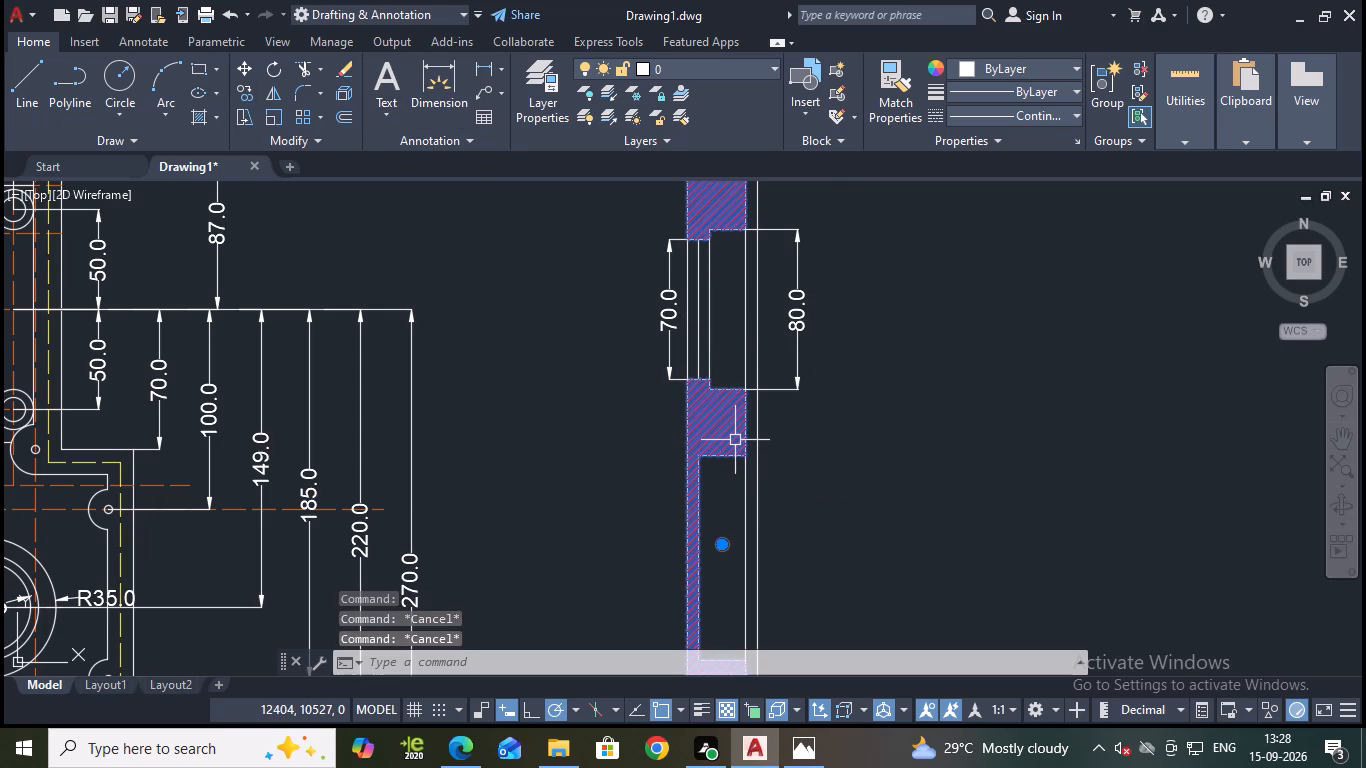
key(d)
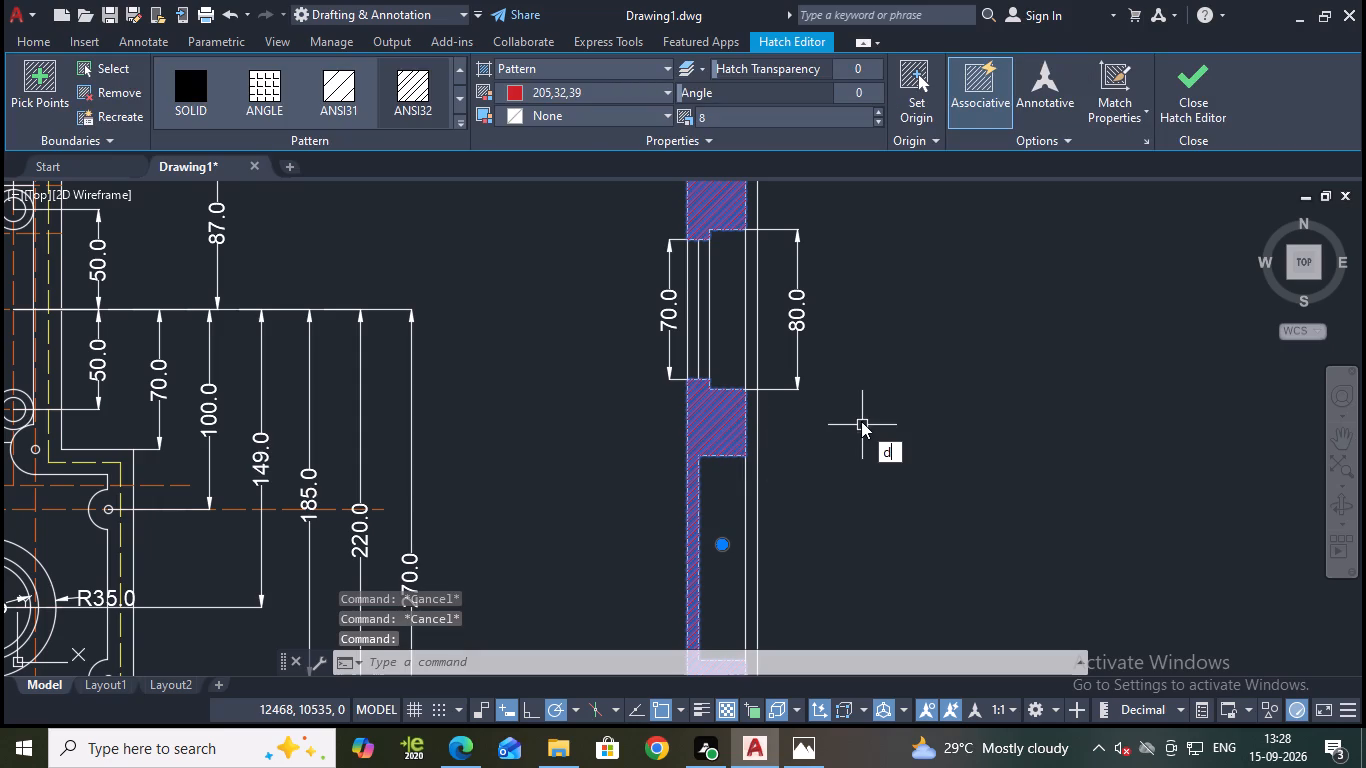
key(BackSpace)
key(e)
key(Return)
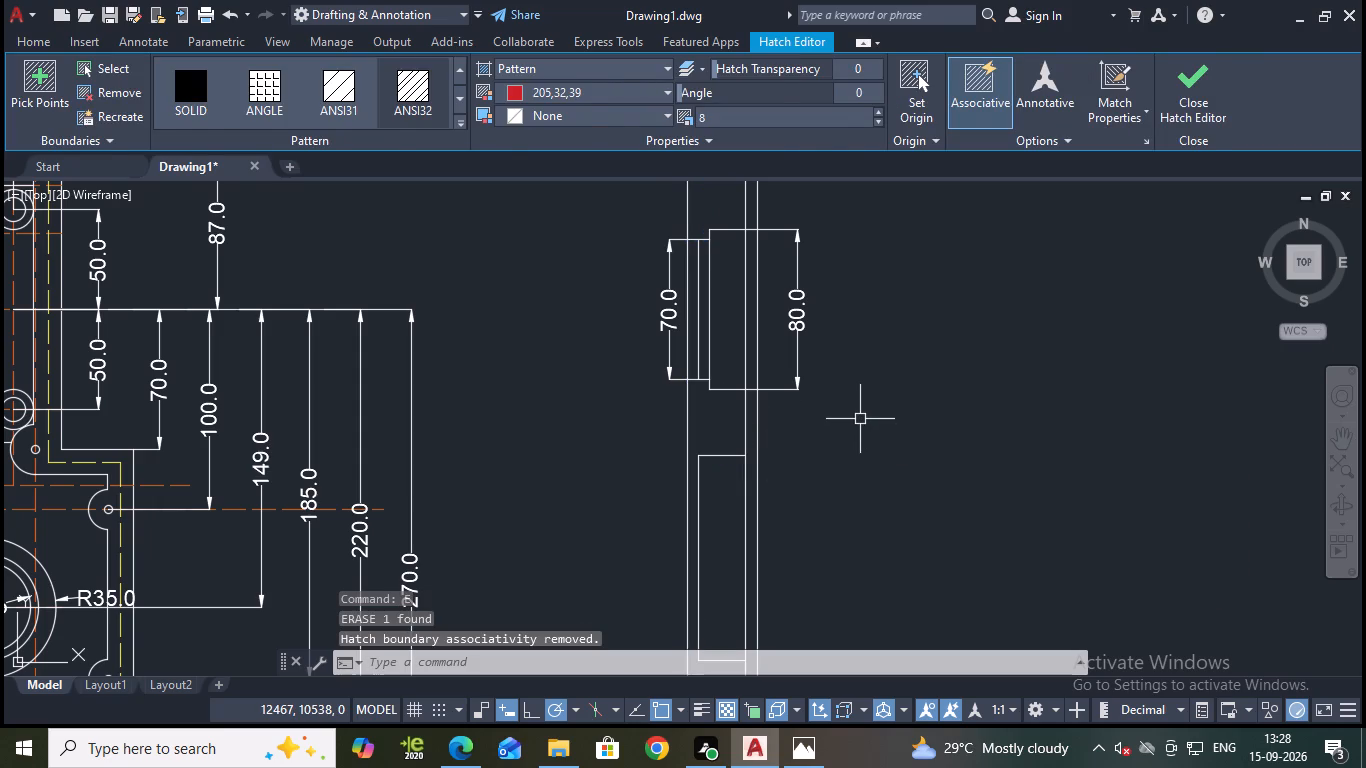
Offset the side section's long inner vertical line, next to the near outer edge, by 22 toward the far side.
middle_drag(894, 342, 894, 347)
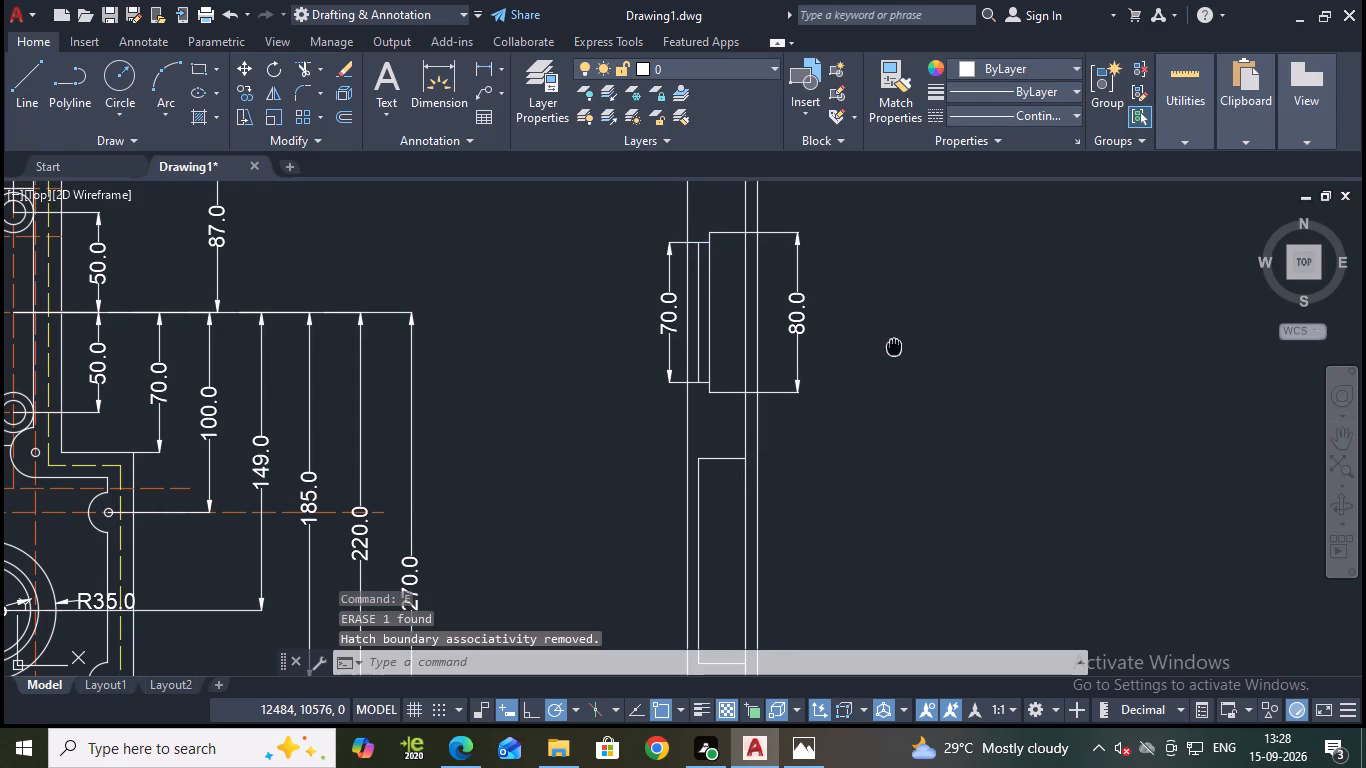
middle_drag(894, 347, 907, 359)
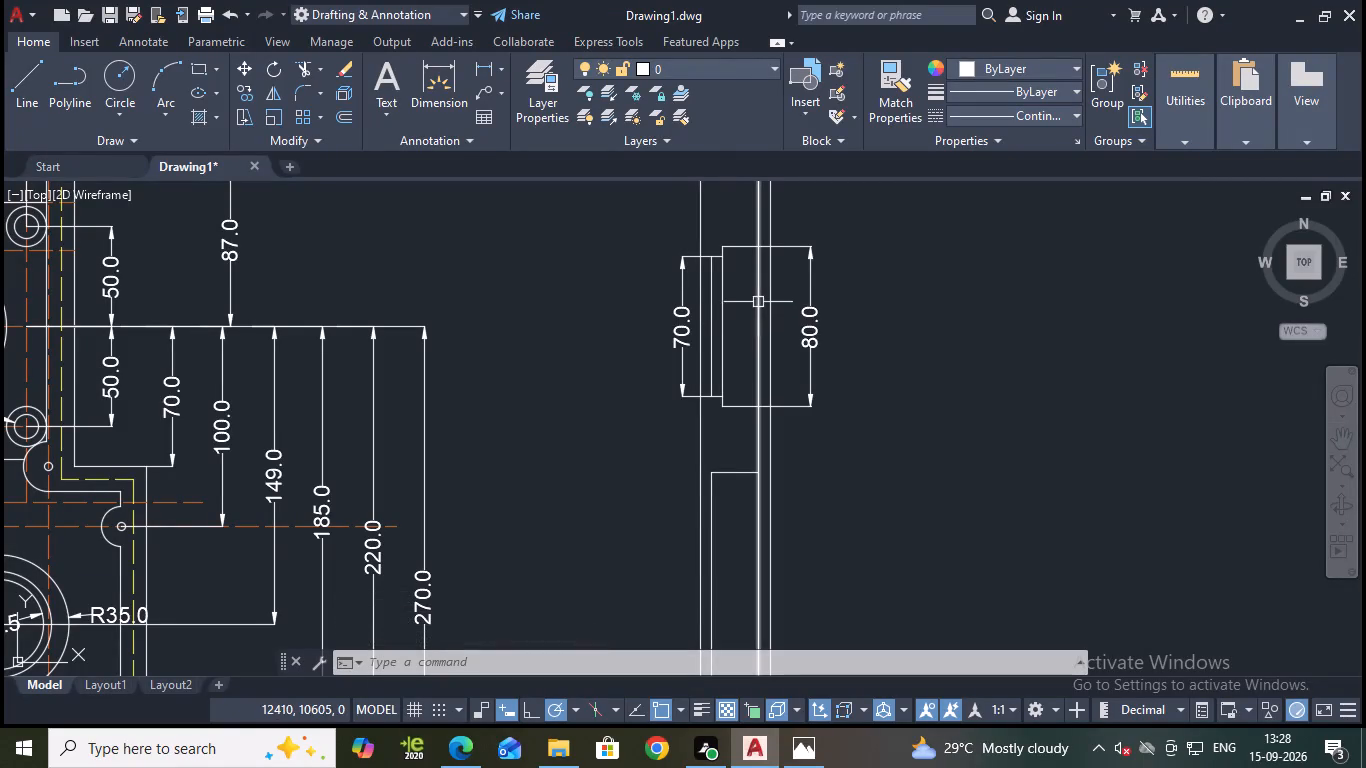
key(Escape)
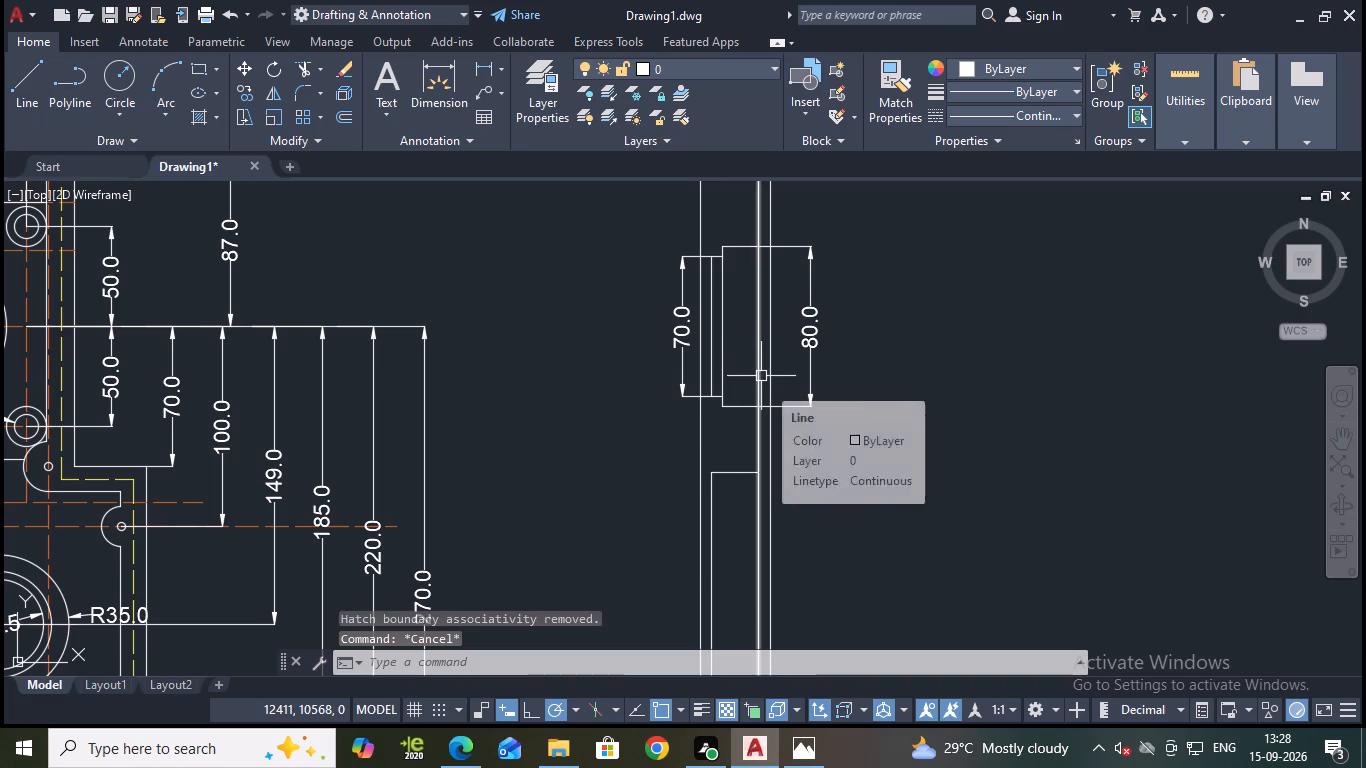
click(761, 377)
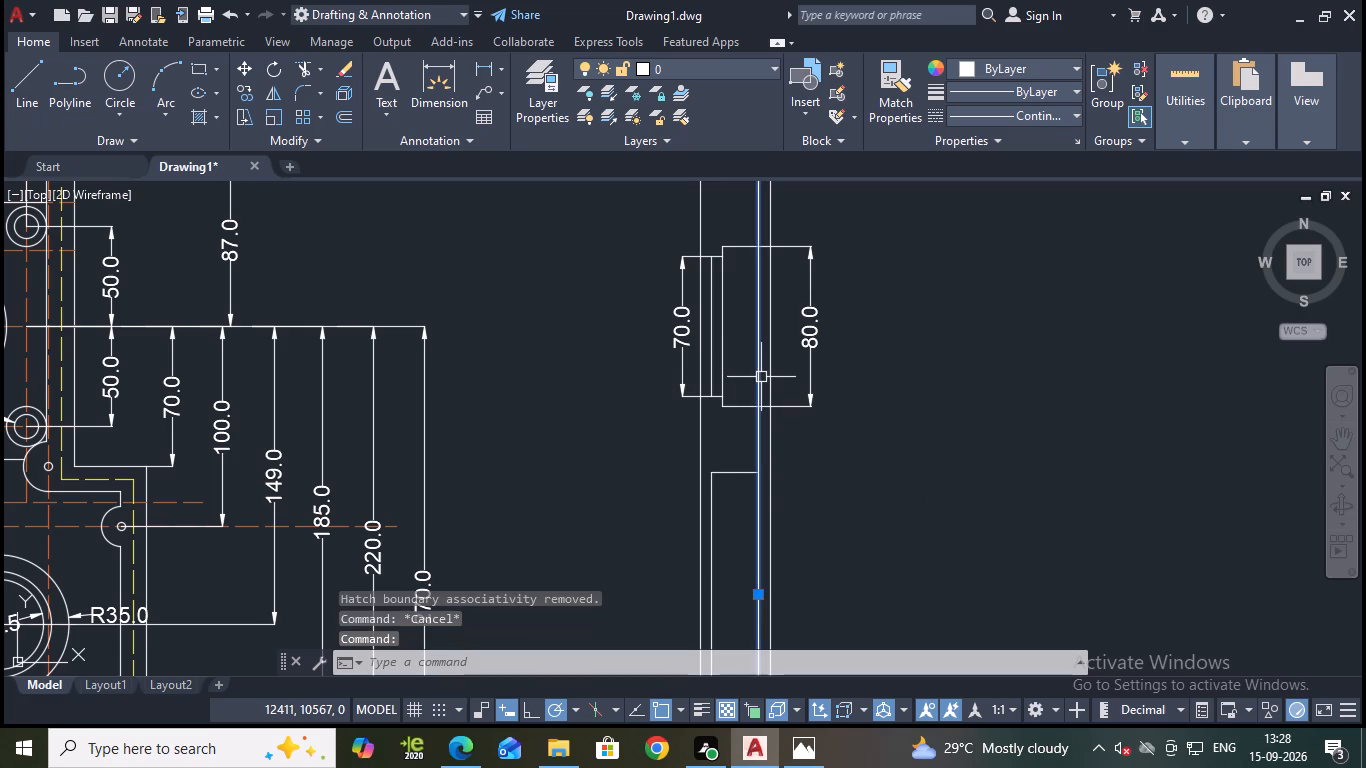
key(o)
key(Return)
key(Return)
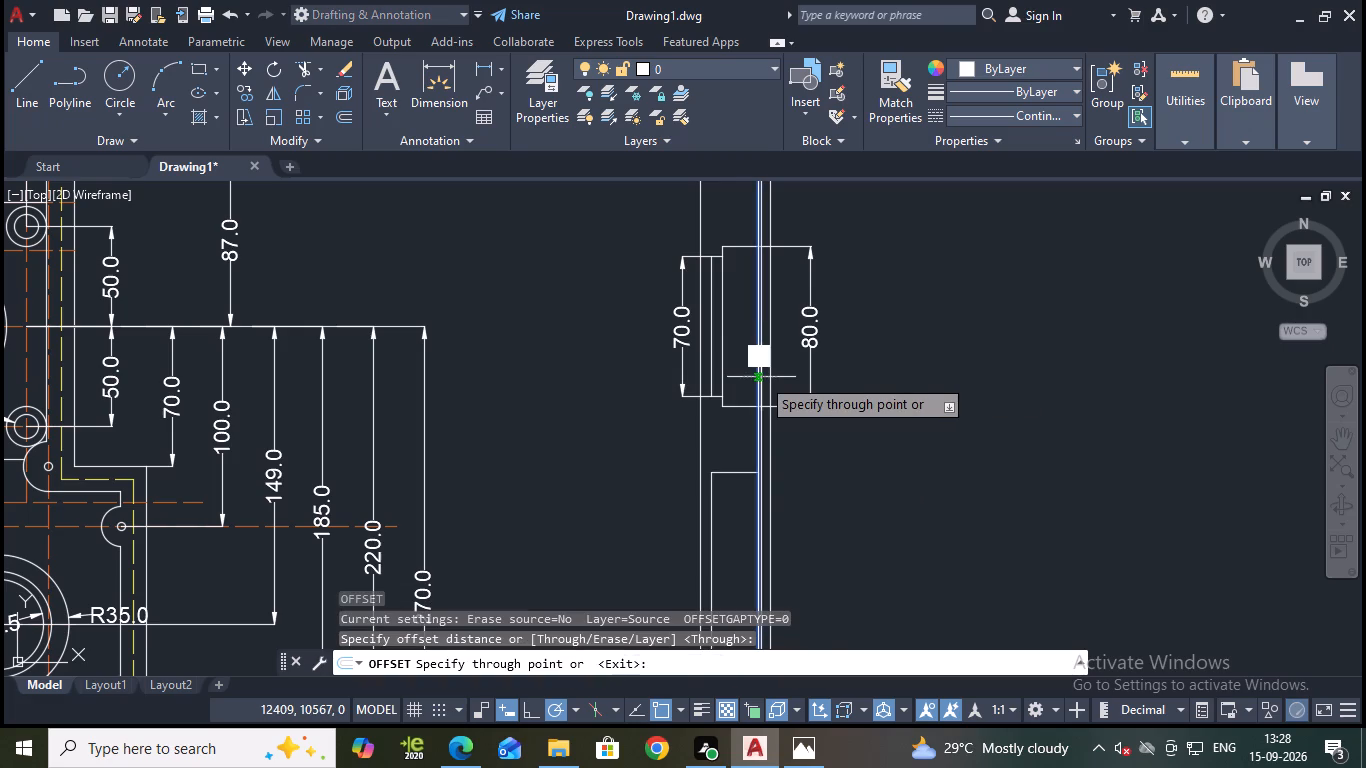
scroll(717, 380, up, 2)
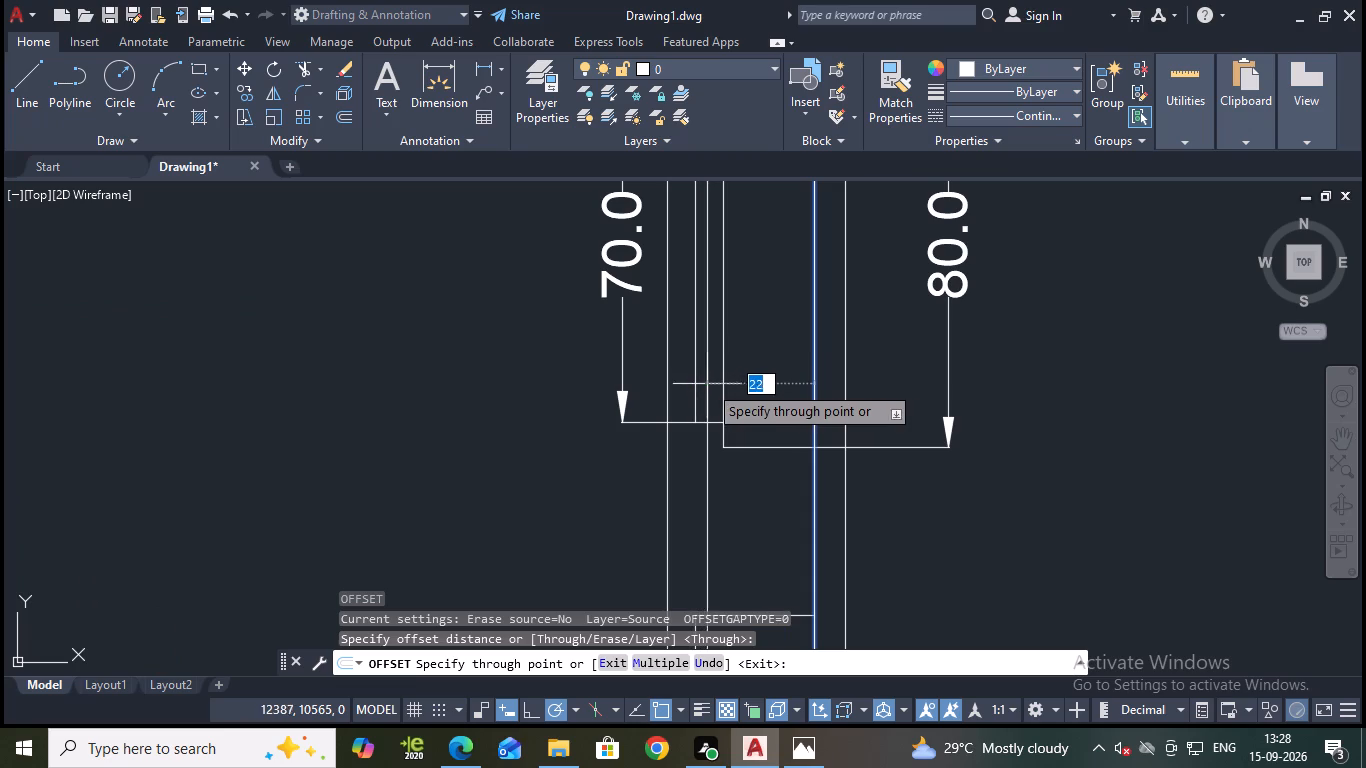
text(22)
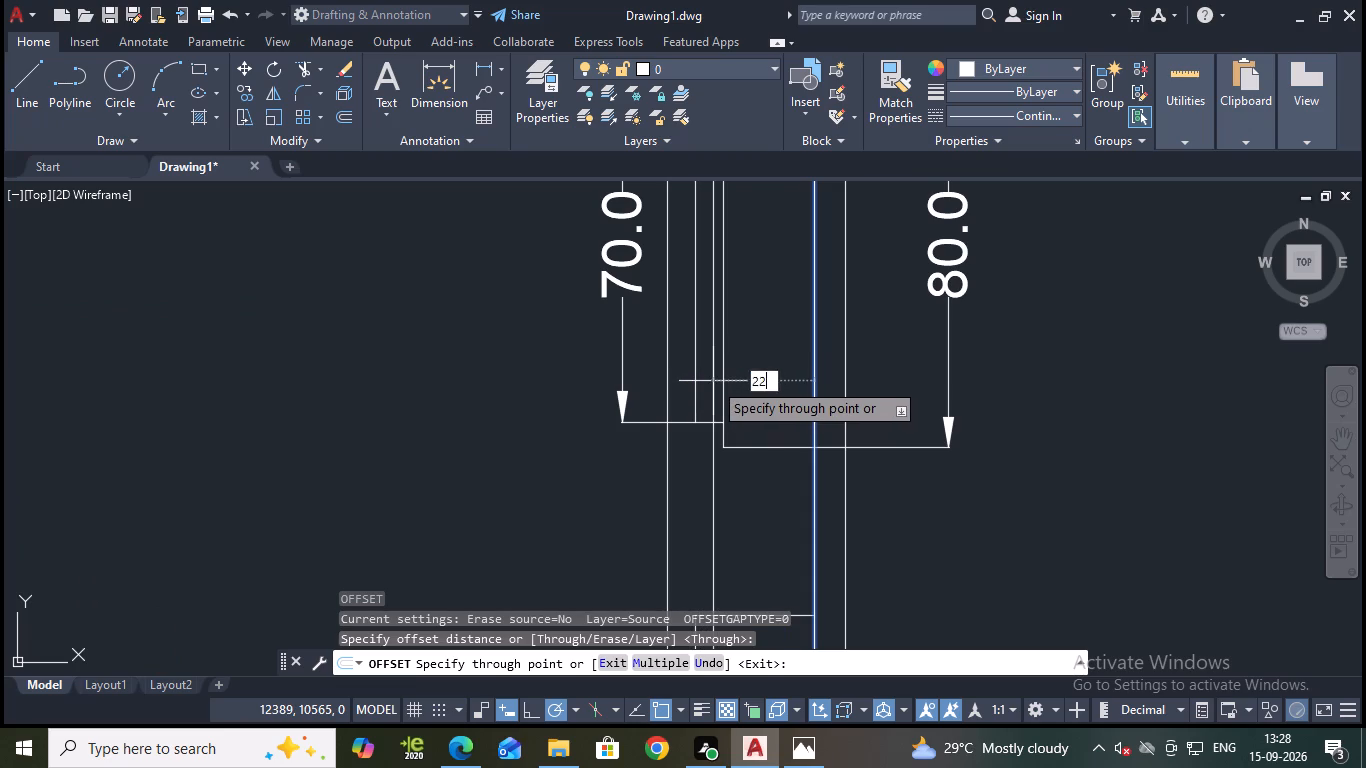
key(Return)
scroll(713, 381, down, 1)
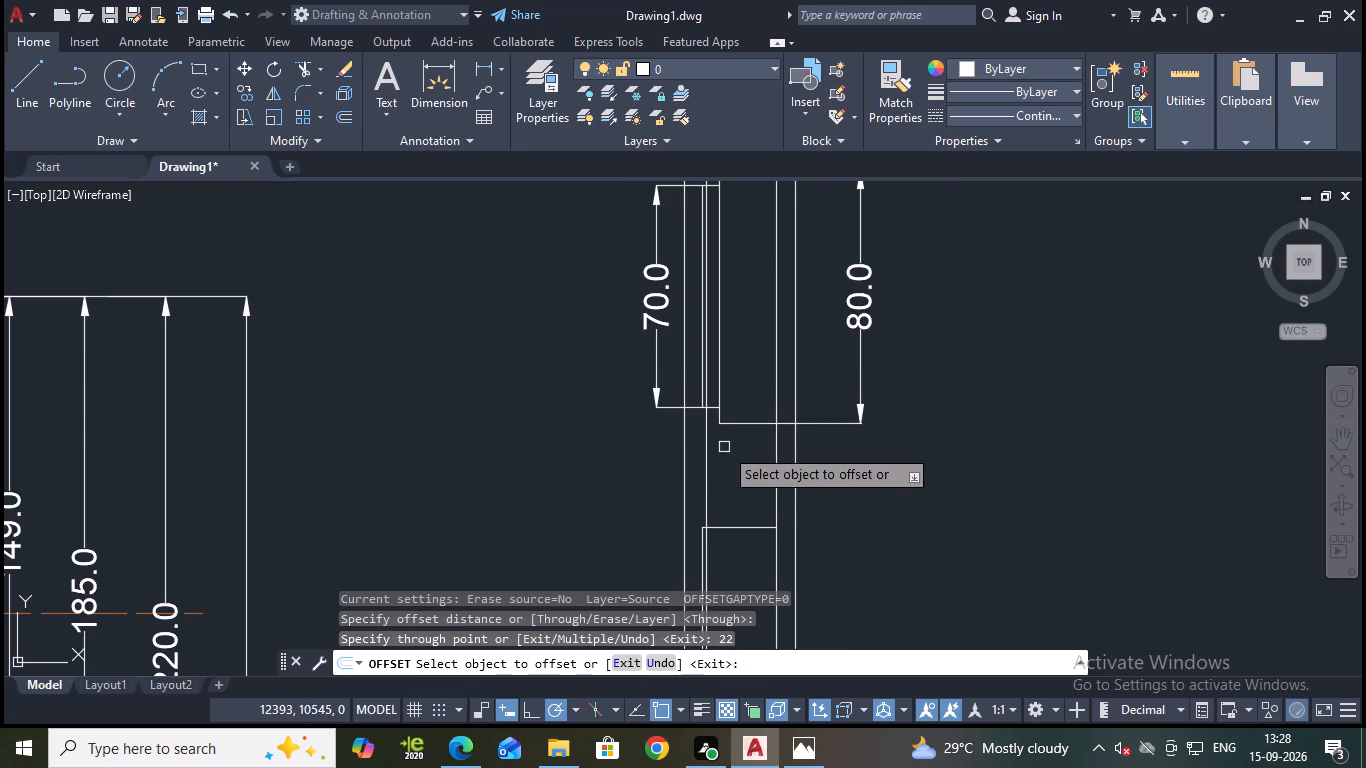
scroll(702, 404, up, 1)
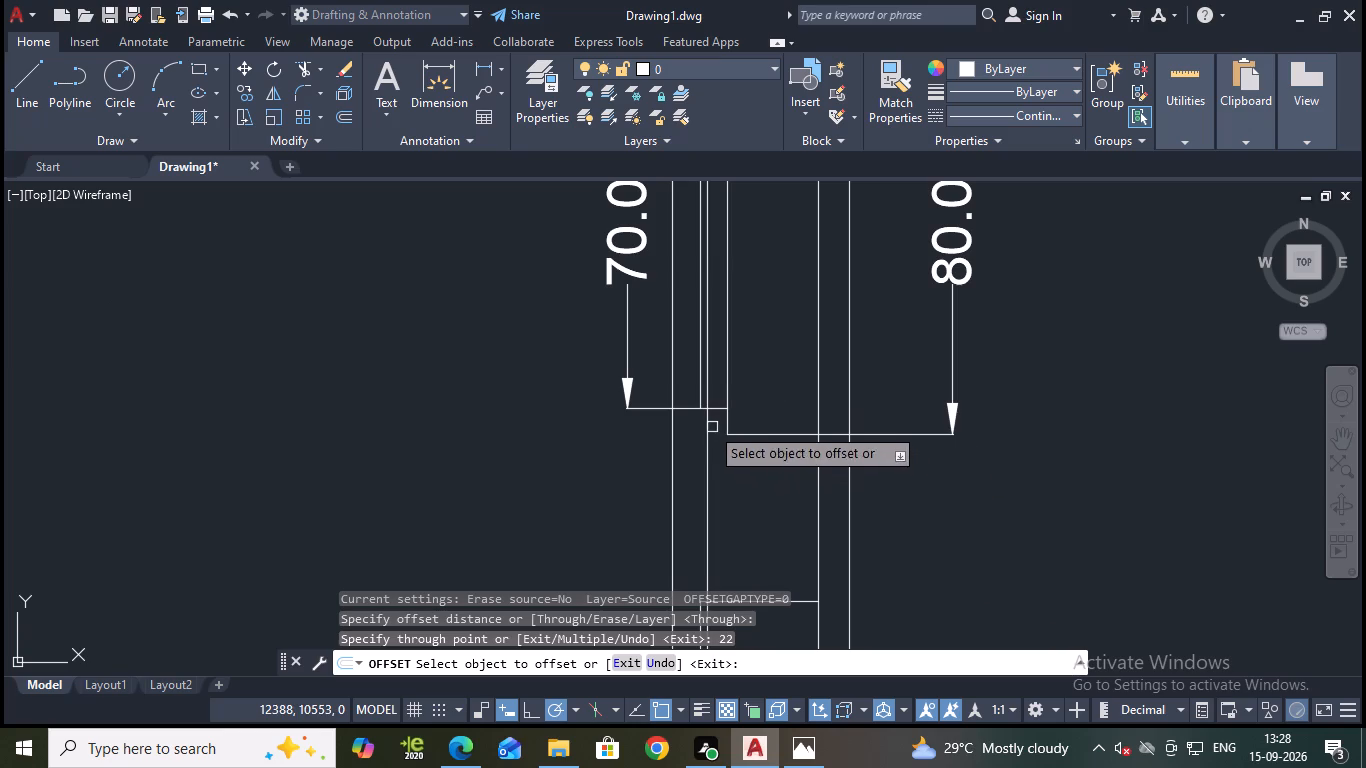
key(Escape)
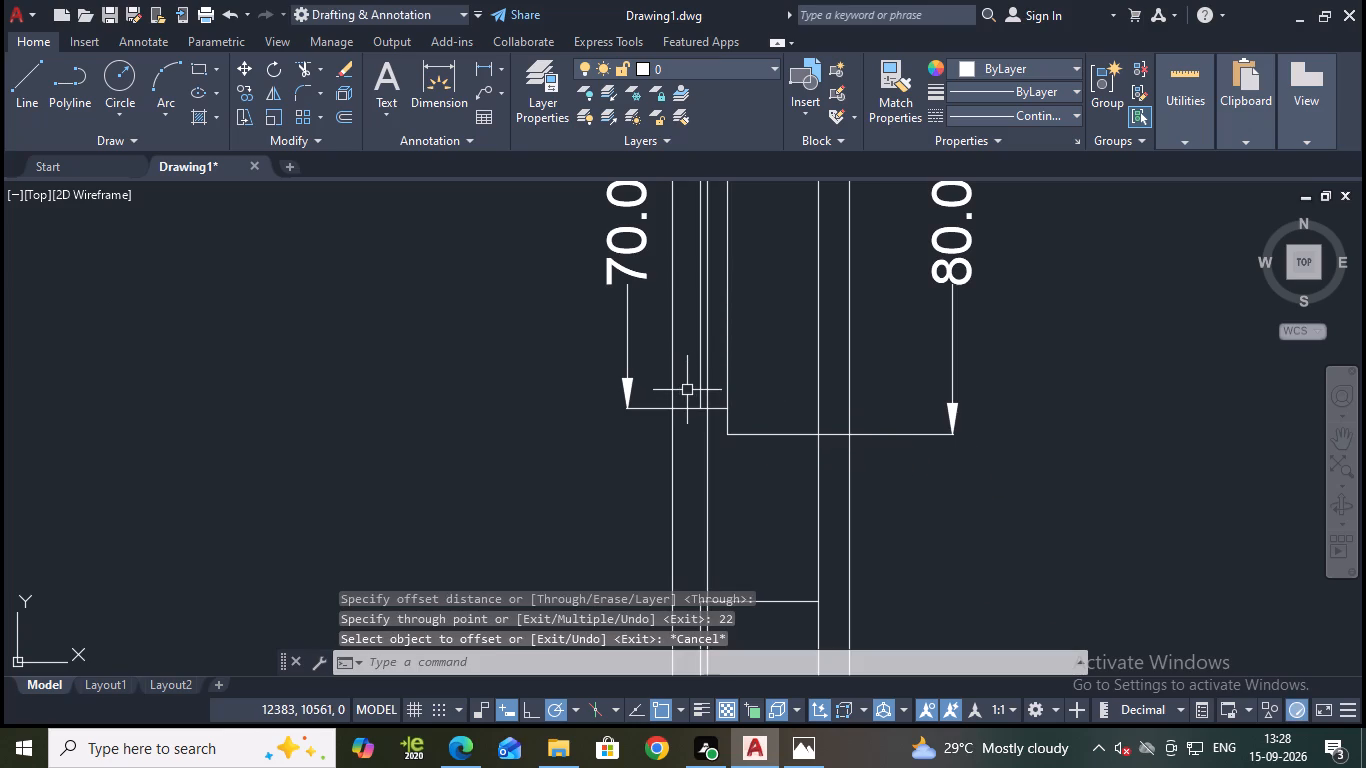
Trim the new offset line to the 70.0 bore span and remove the old depth line and shoulder line within that span.
text(tr)
key(Return)
click(708, 427)
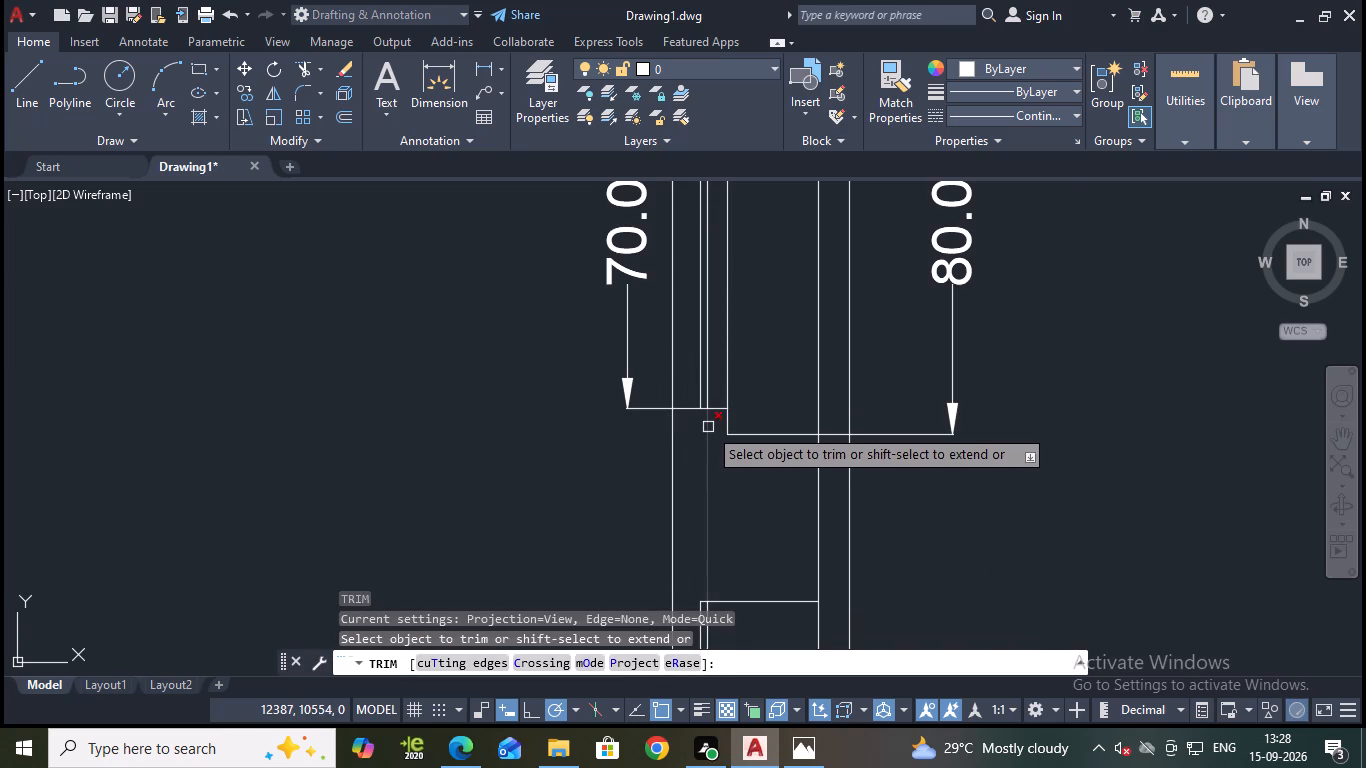
scroll(706, 418, up, 2)
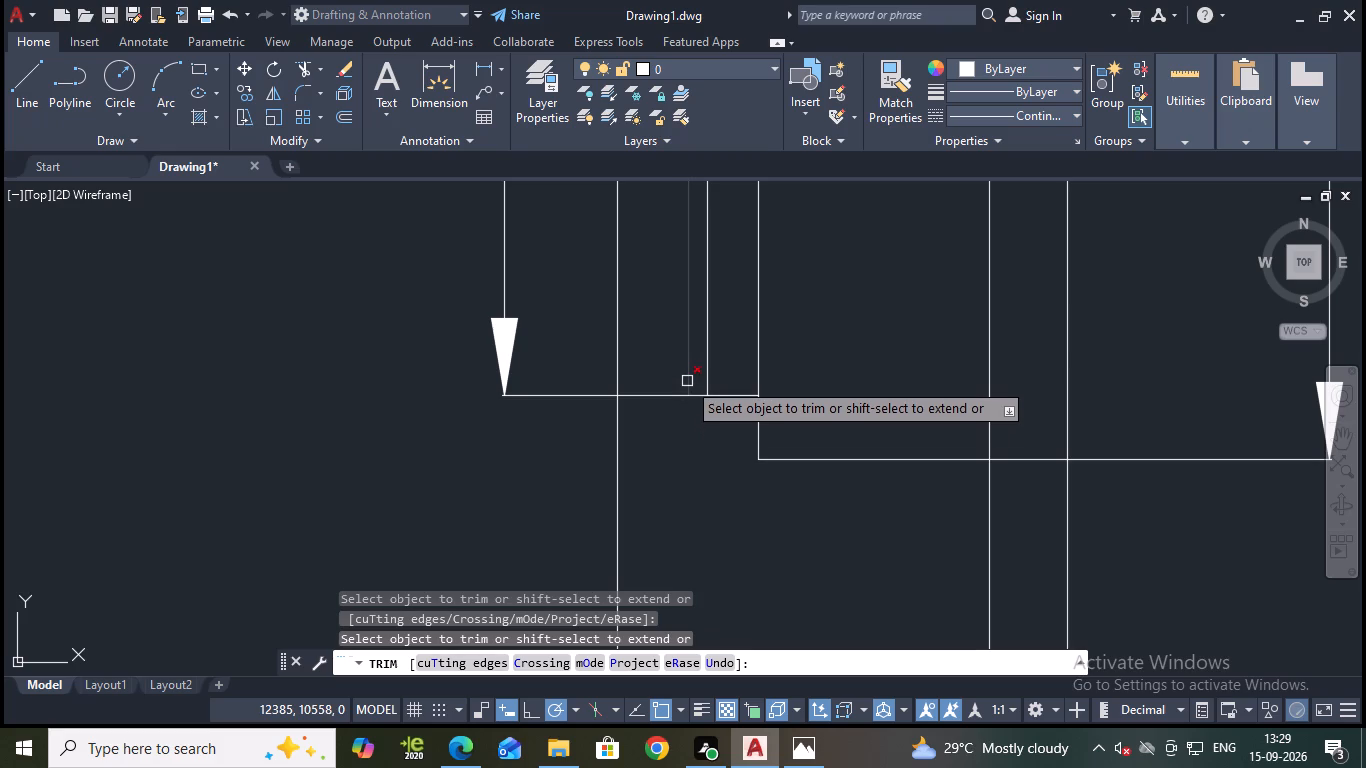
click(687, 381)
scroll(687, 381, down, 2)
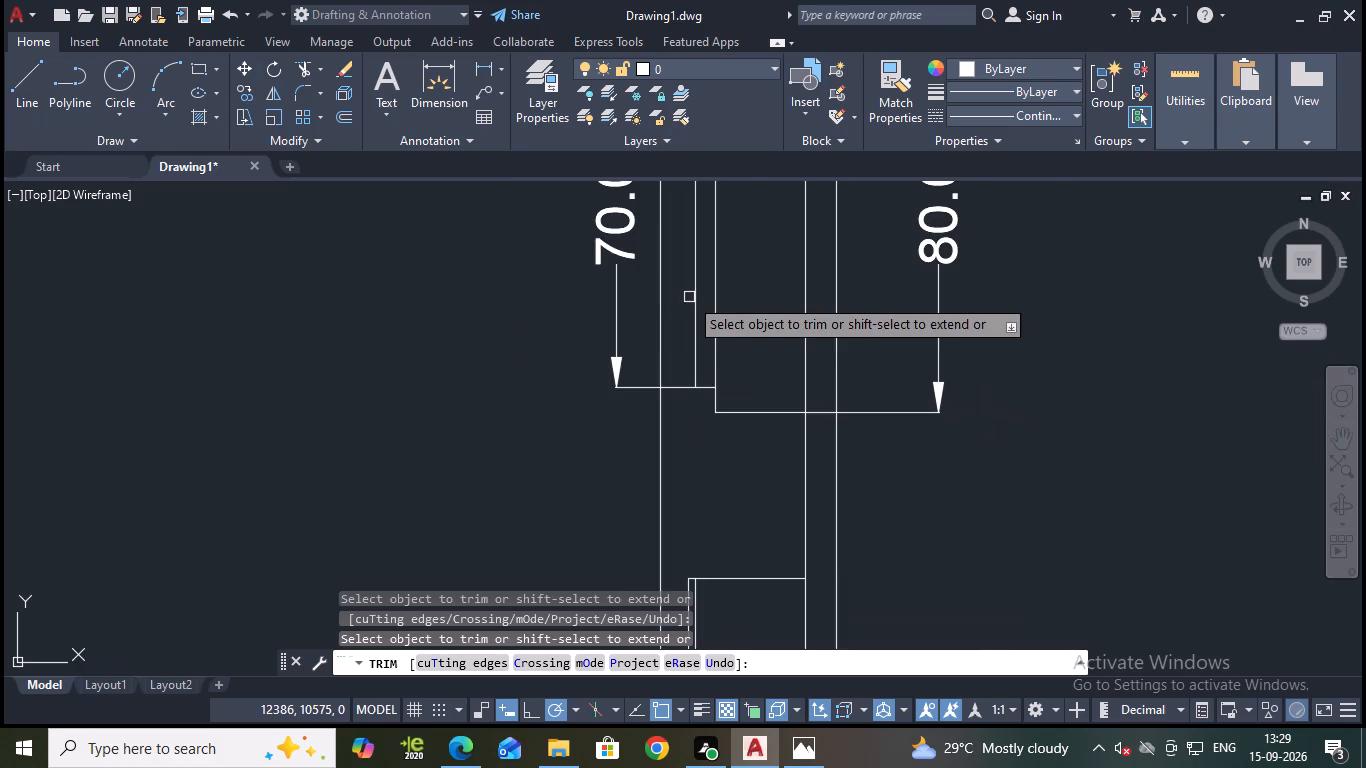
middle_drag(678, 306, 689, 500)
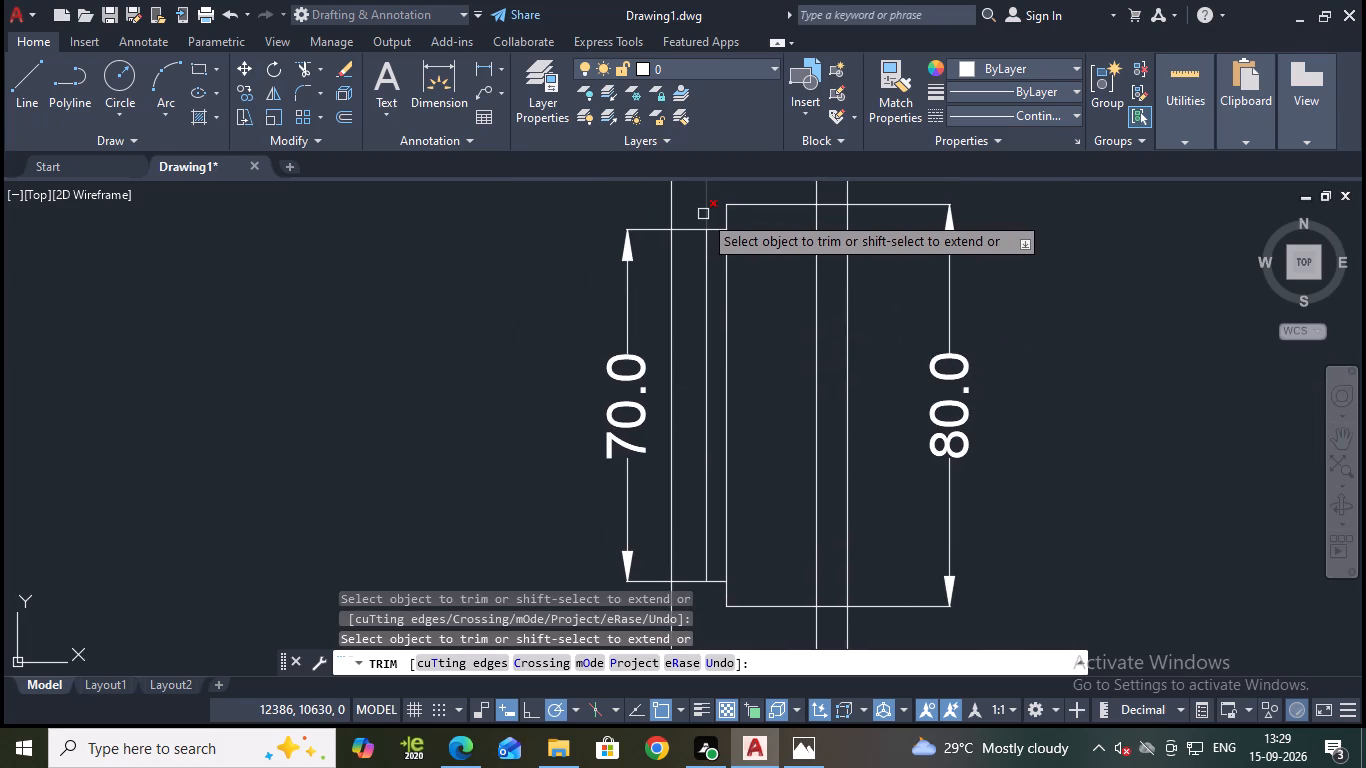
click(703, 214)
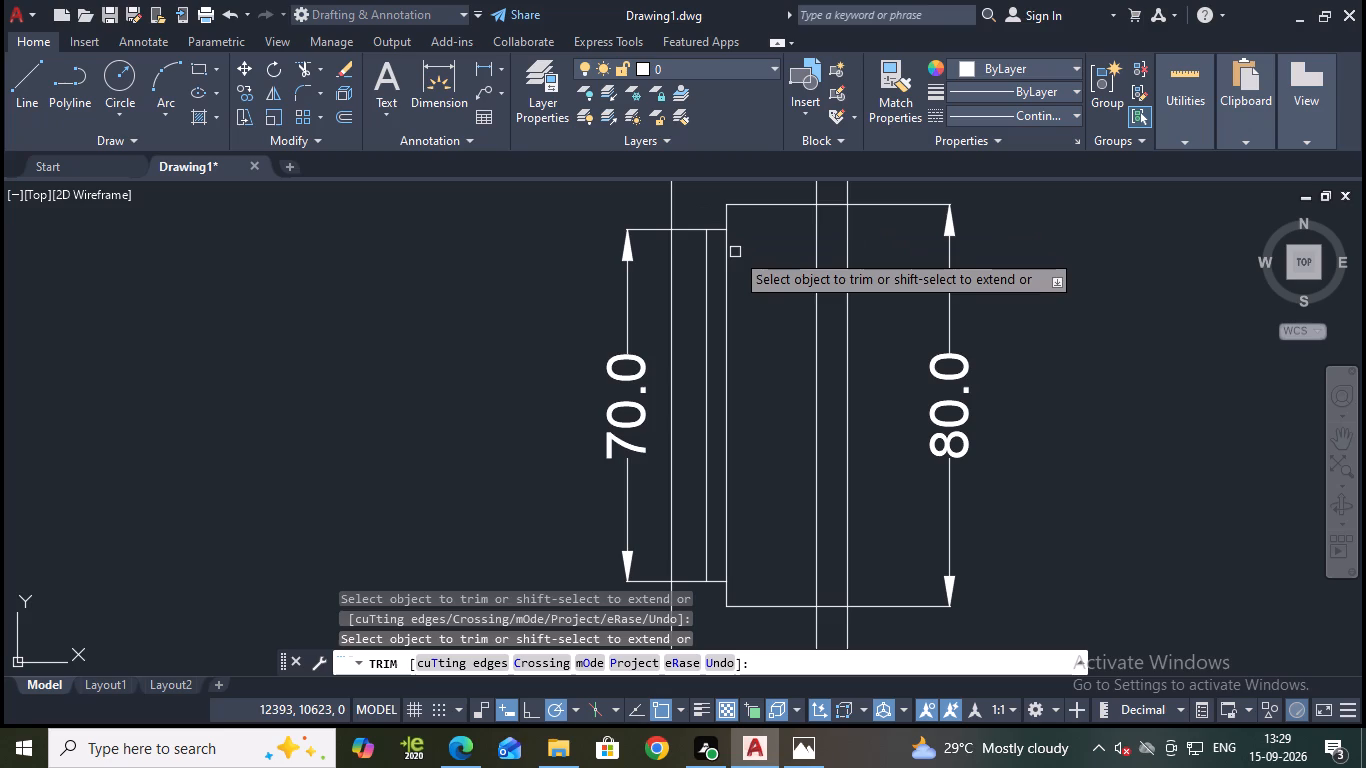
click(729, 254)
scroll(766, 357, down, 2)
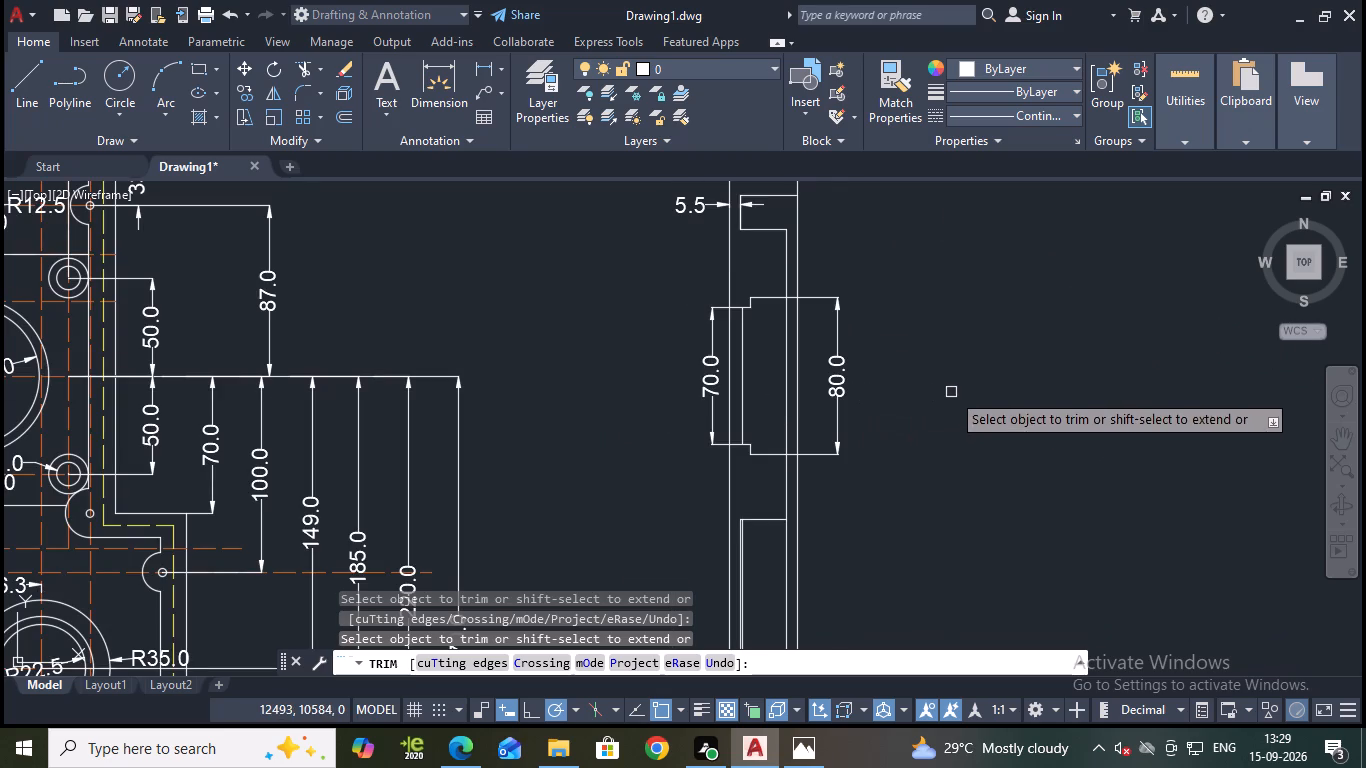
key(Escape)
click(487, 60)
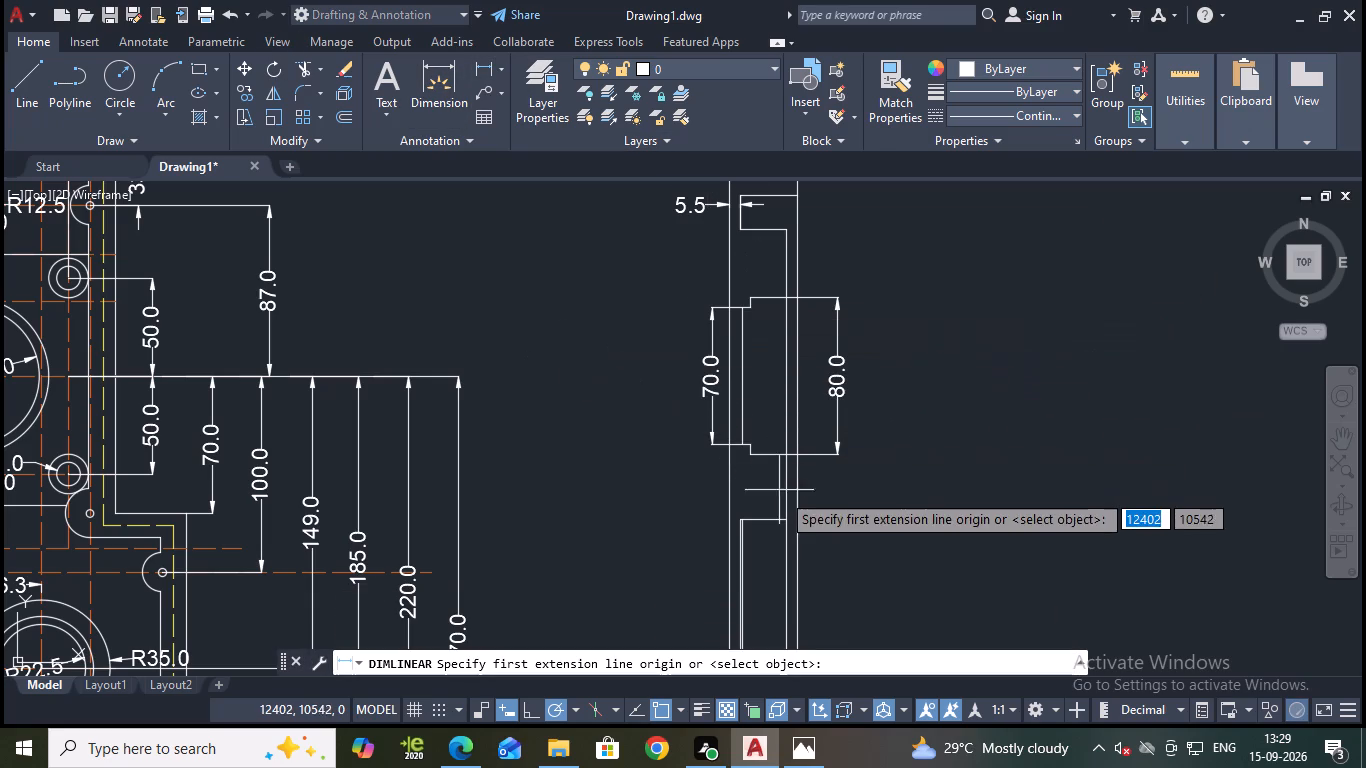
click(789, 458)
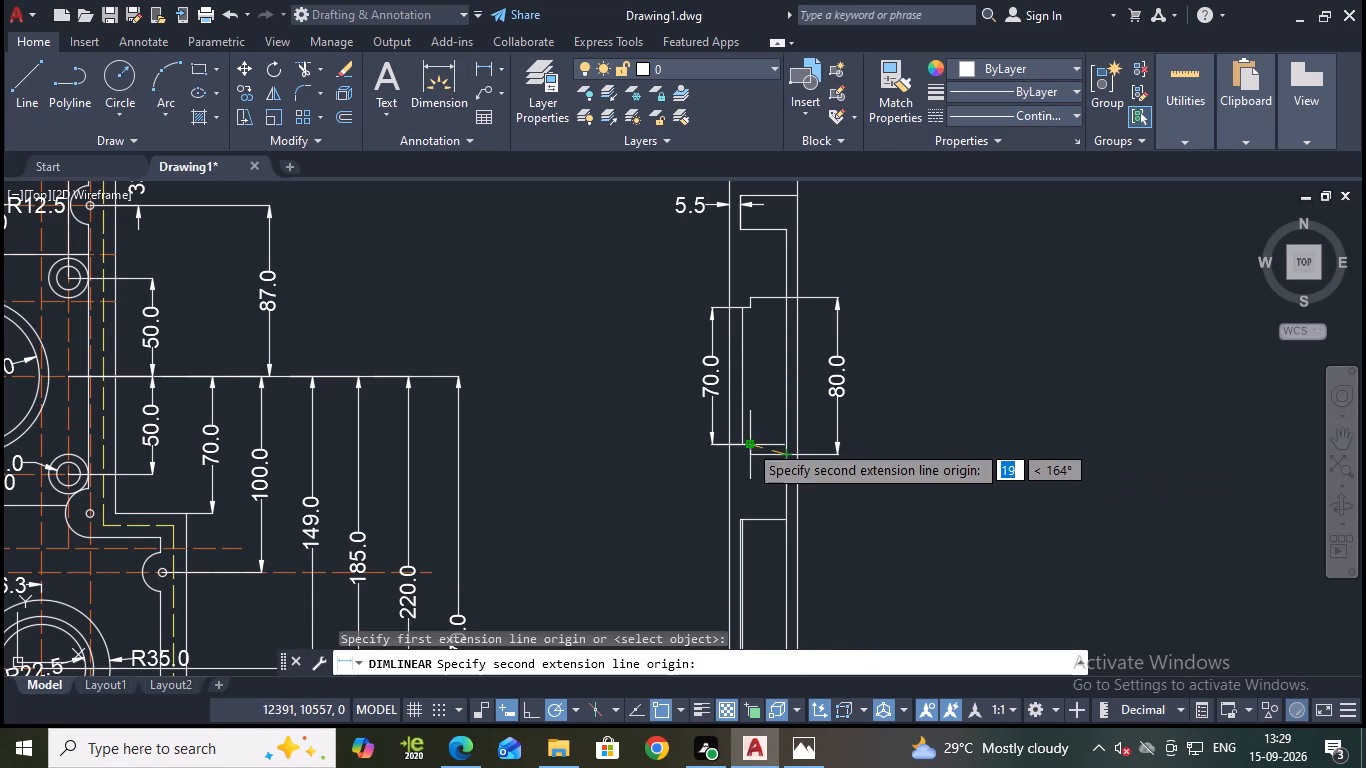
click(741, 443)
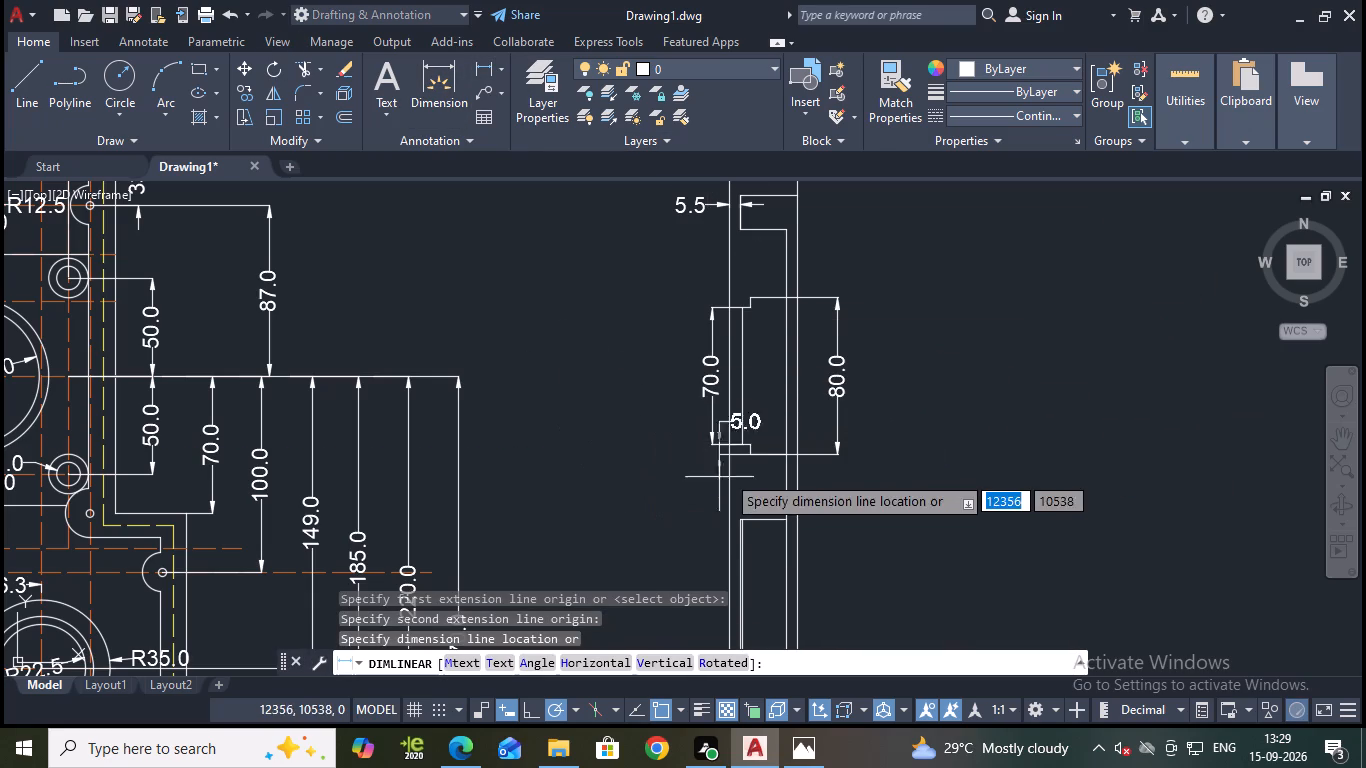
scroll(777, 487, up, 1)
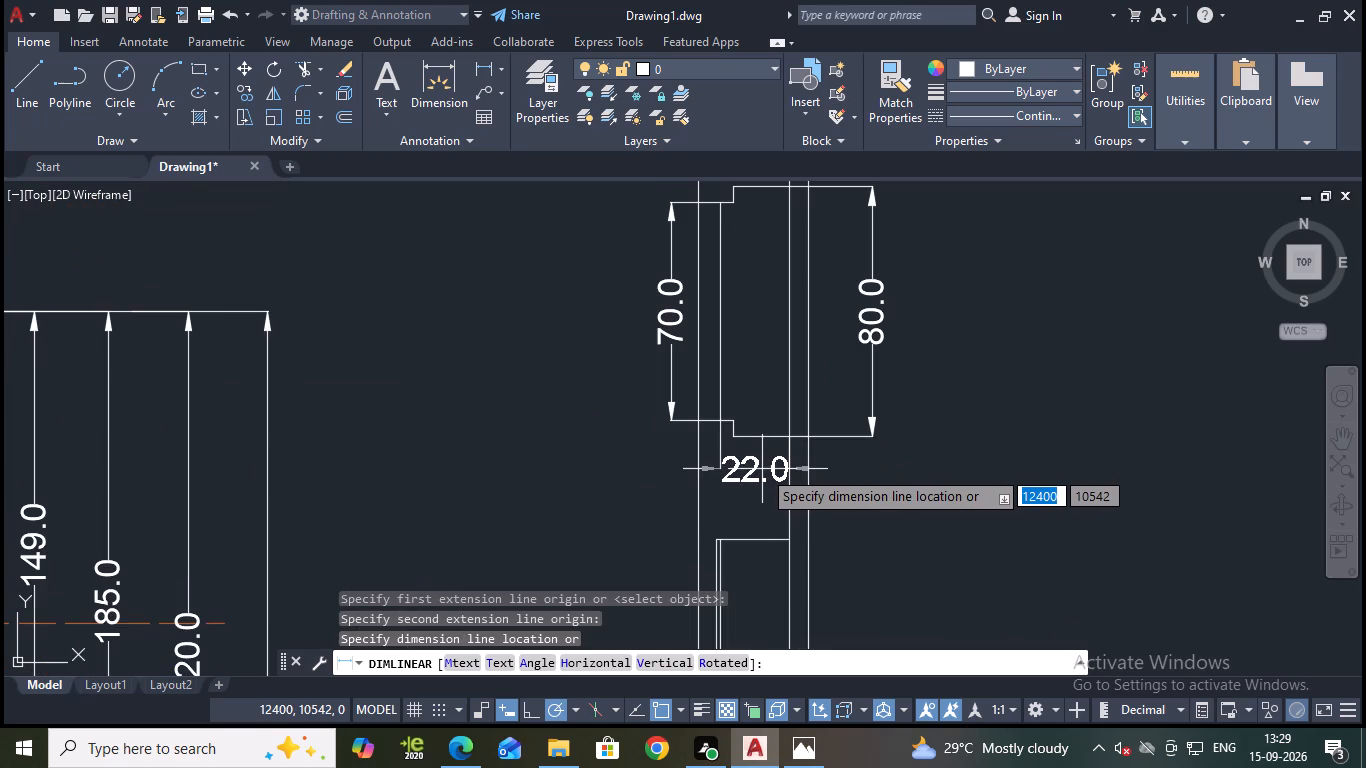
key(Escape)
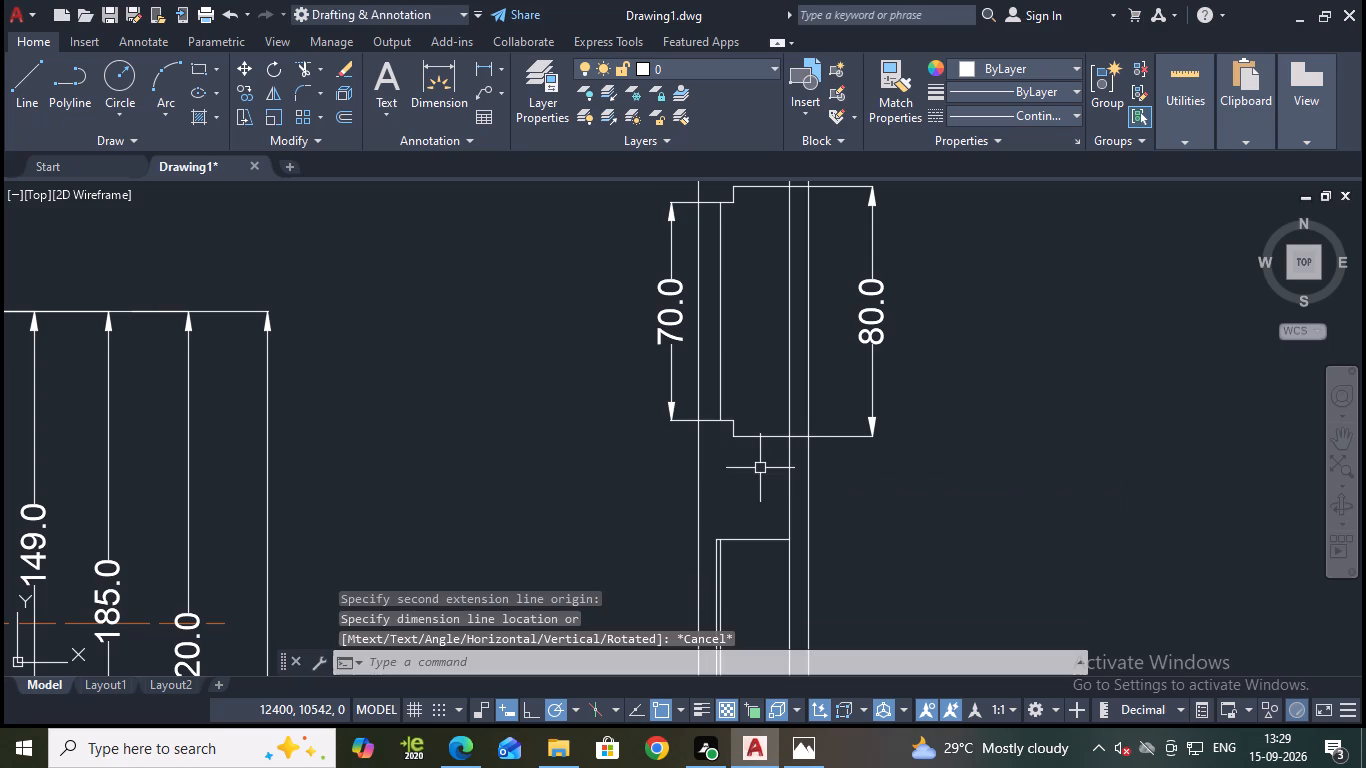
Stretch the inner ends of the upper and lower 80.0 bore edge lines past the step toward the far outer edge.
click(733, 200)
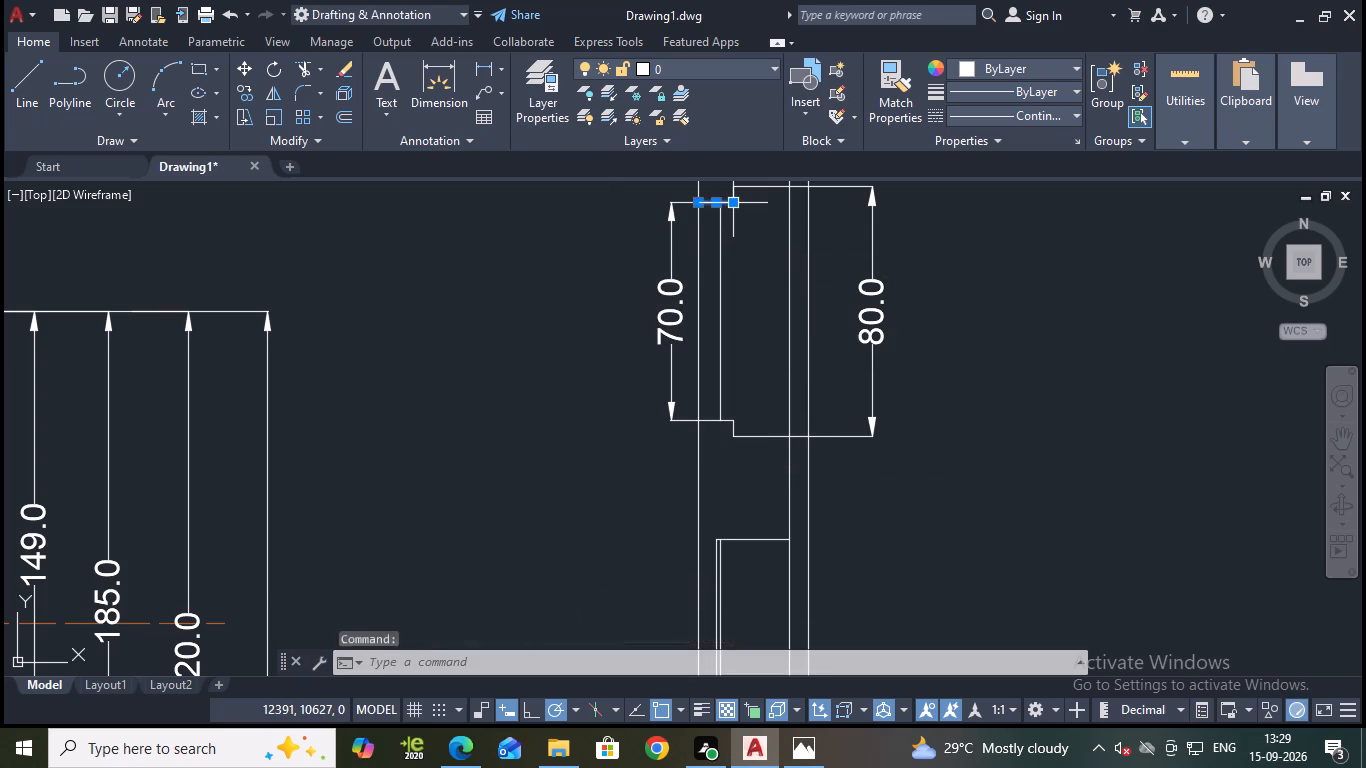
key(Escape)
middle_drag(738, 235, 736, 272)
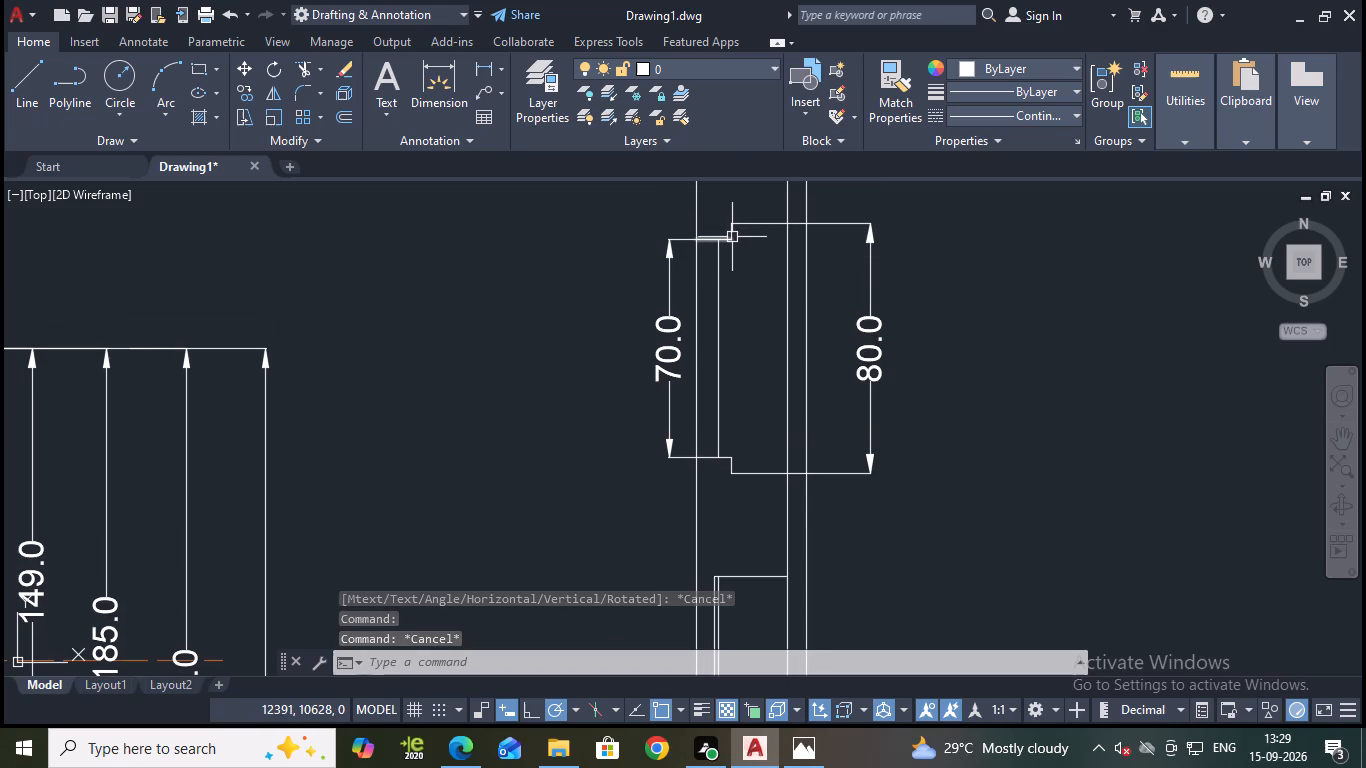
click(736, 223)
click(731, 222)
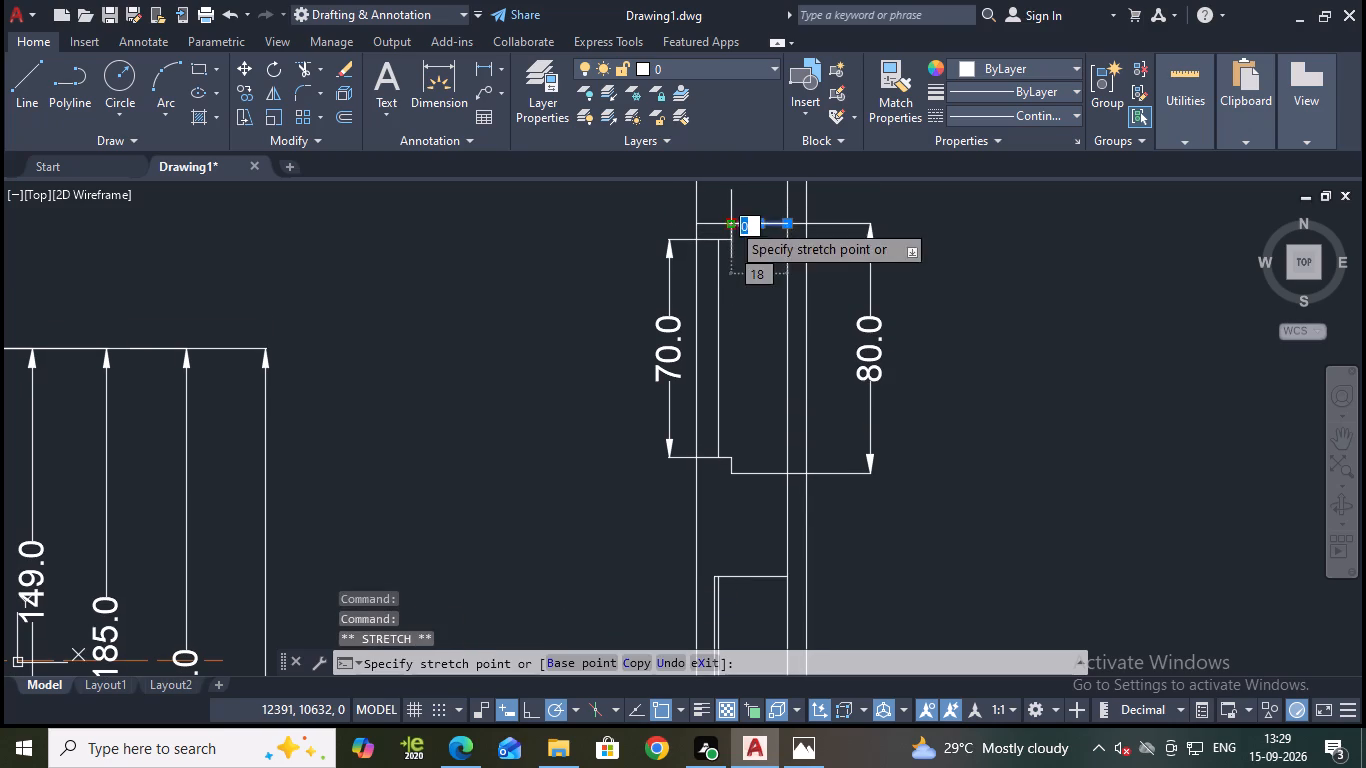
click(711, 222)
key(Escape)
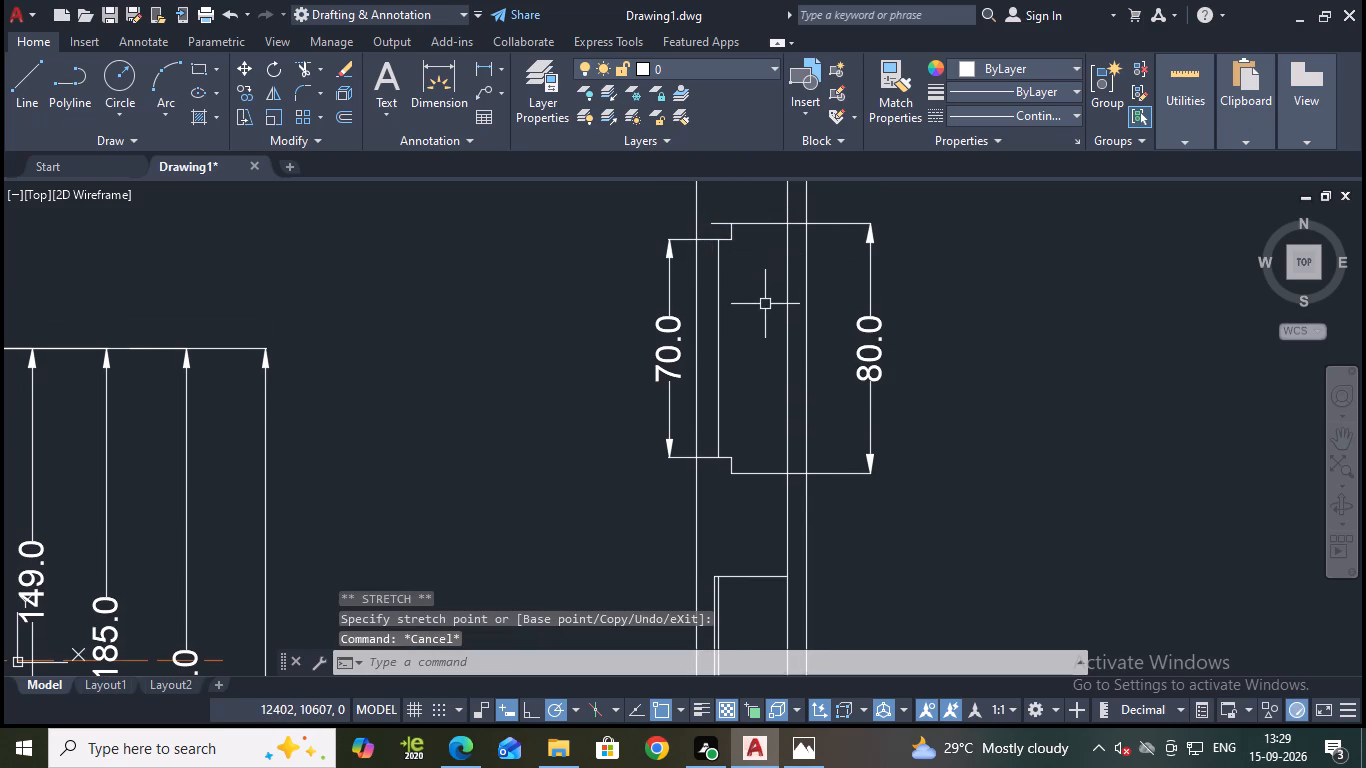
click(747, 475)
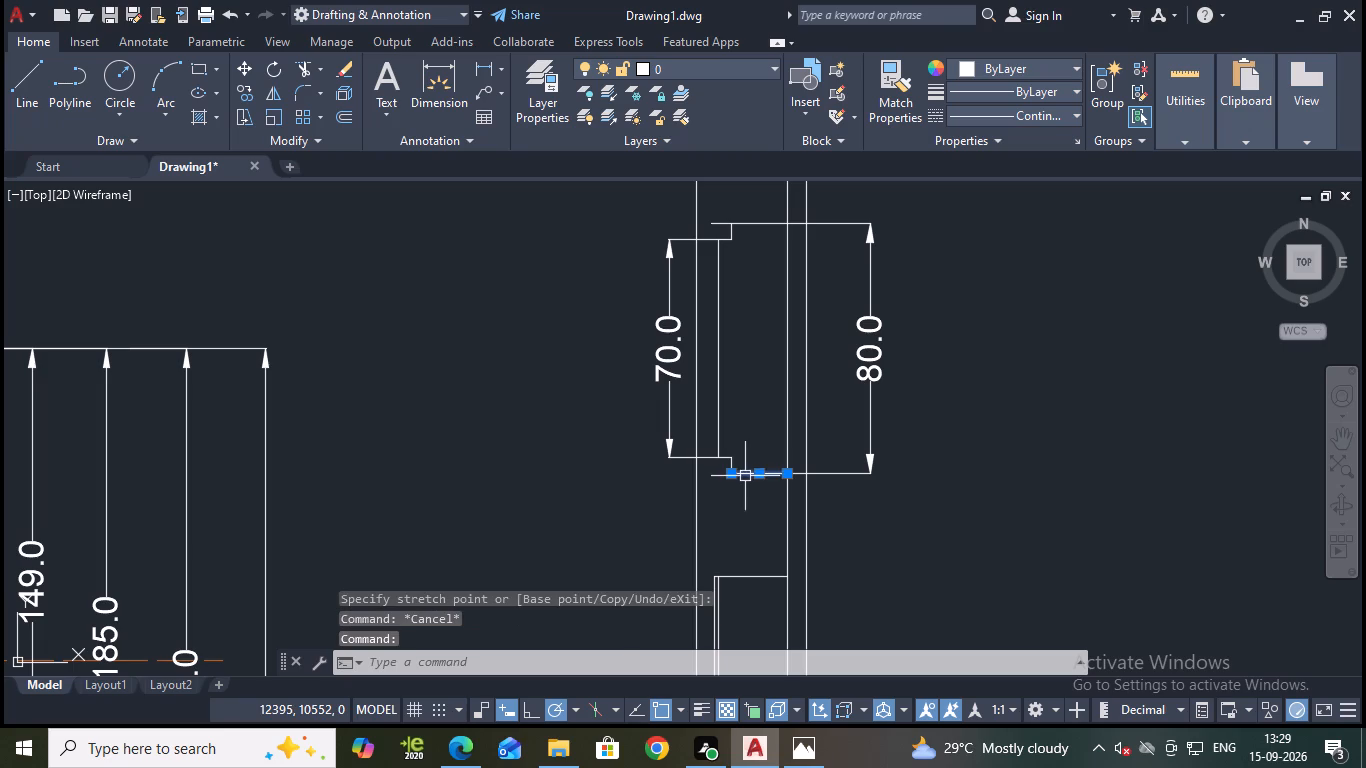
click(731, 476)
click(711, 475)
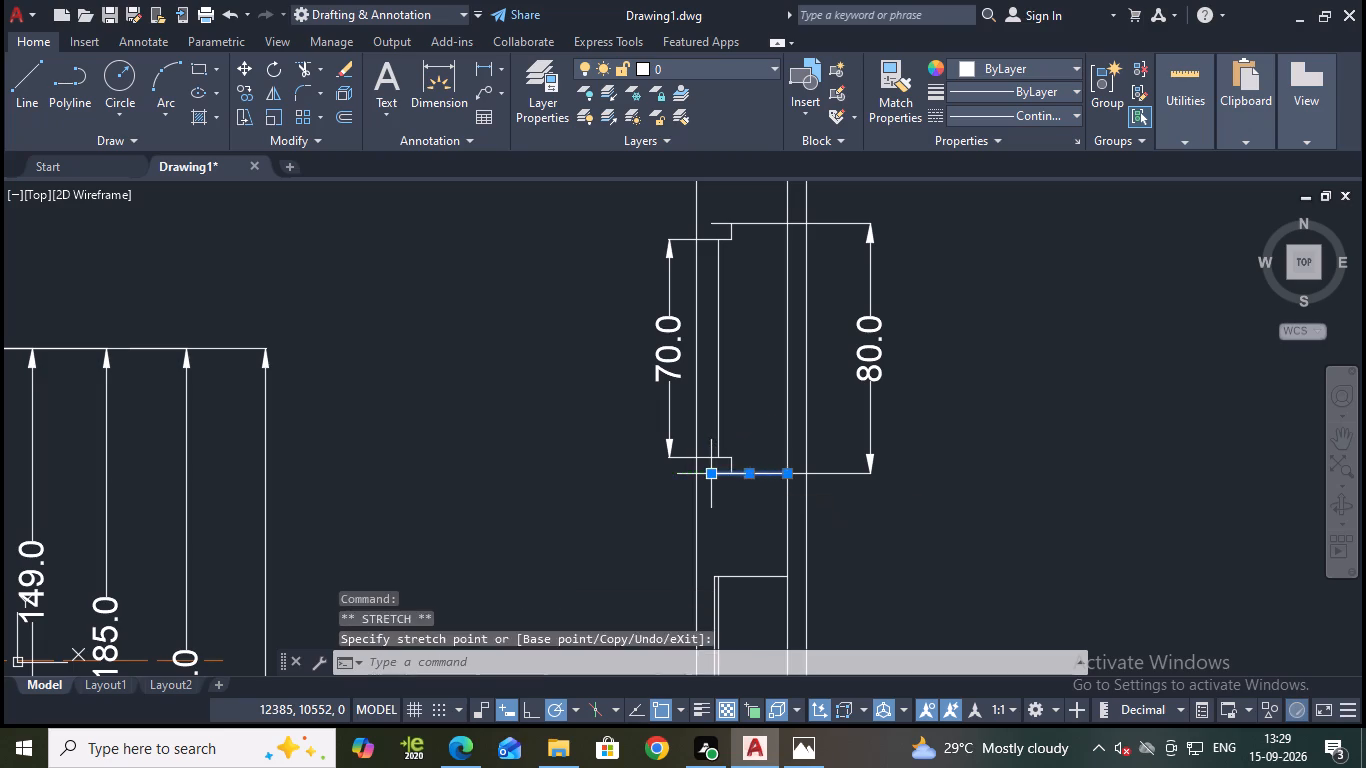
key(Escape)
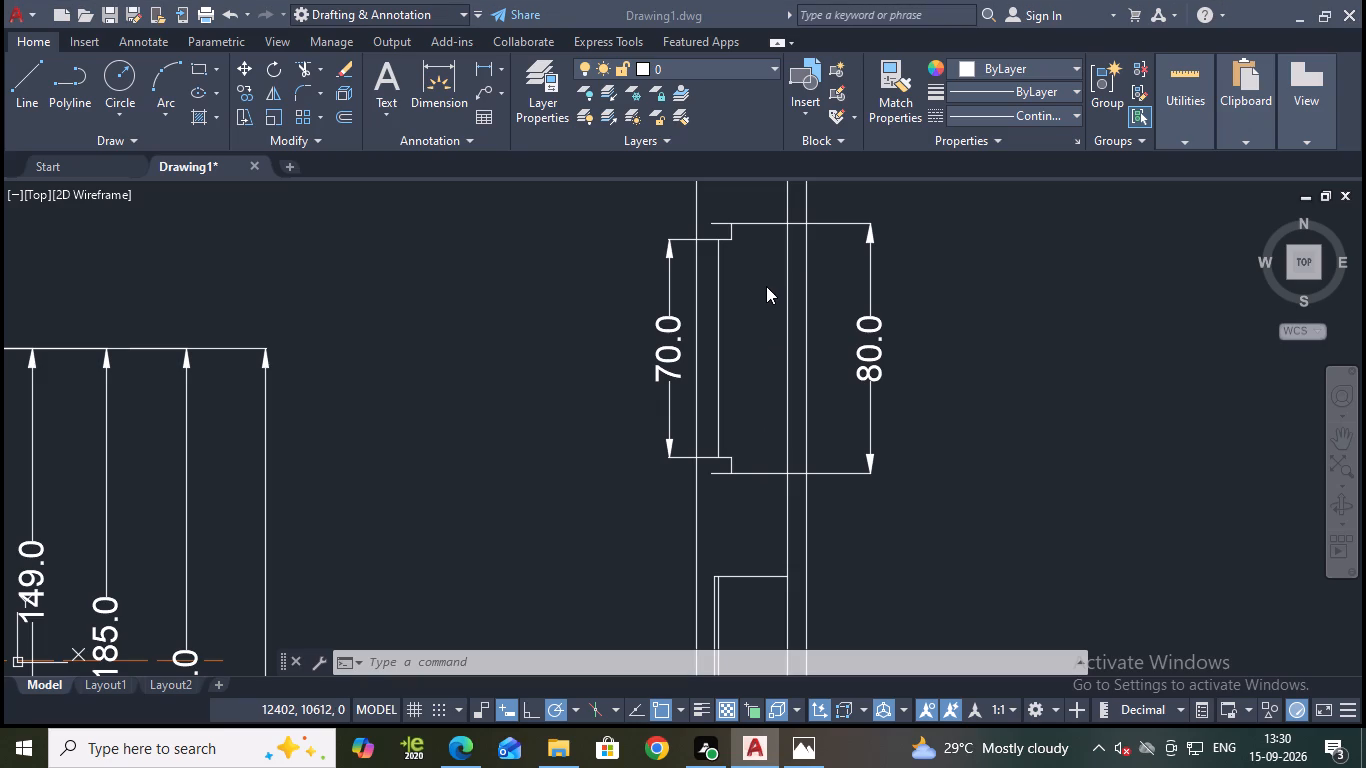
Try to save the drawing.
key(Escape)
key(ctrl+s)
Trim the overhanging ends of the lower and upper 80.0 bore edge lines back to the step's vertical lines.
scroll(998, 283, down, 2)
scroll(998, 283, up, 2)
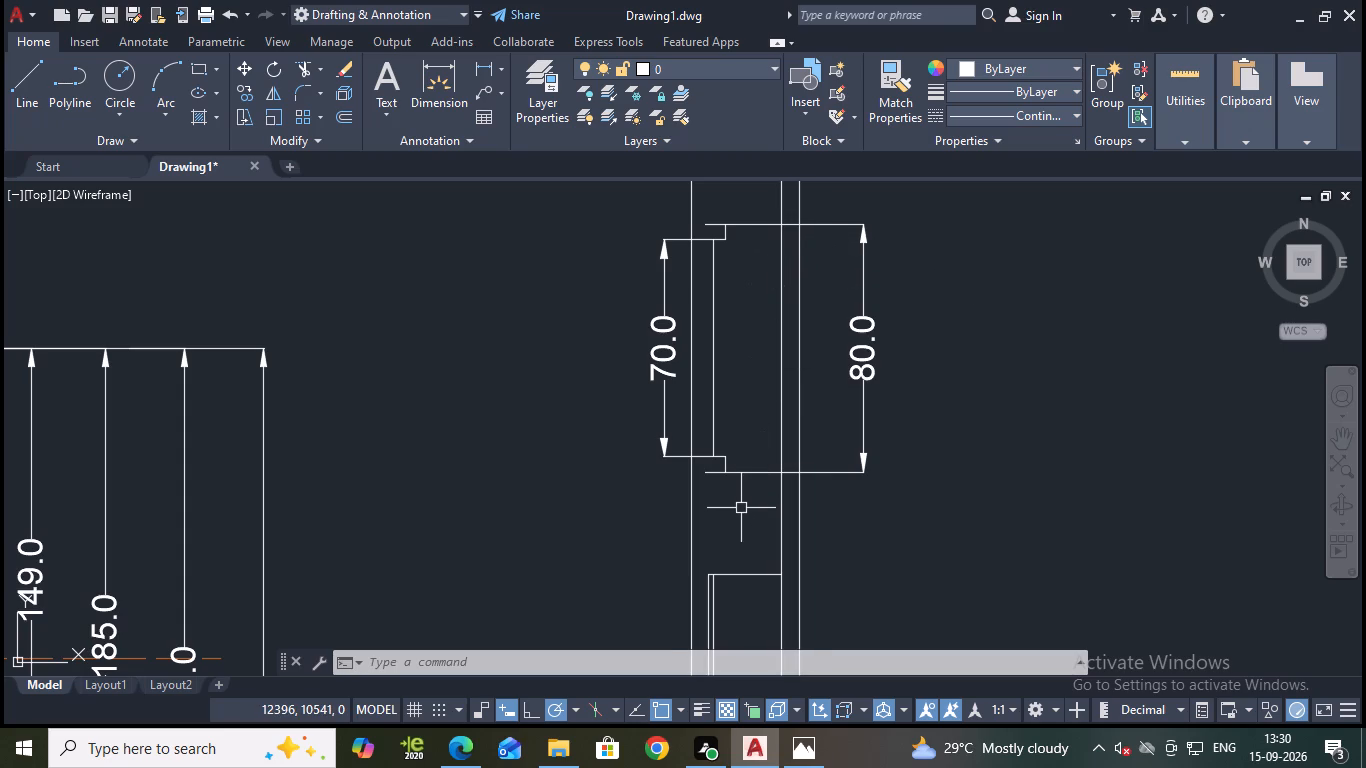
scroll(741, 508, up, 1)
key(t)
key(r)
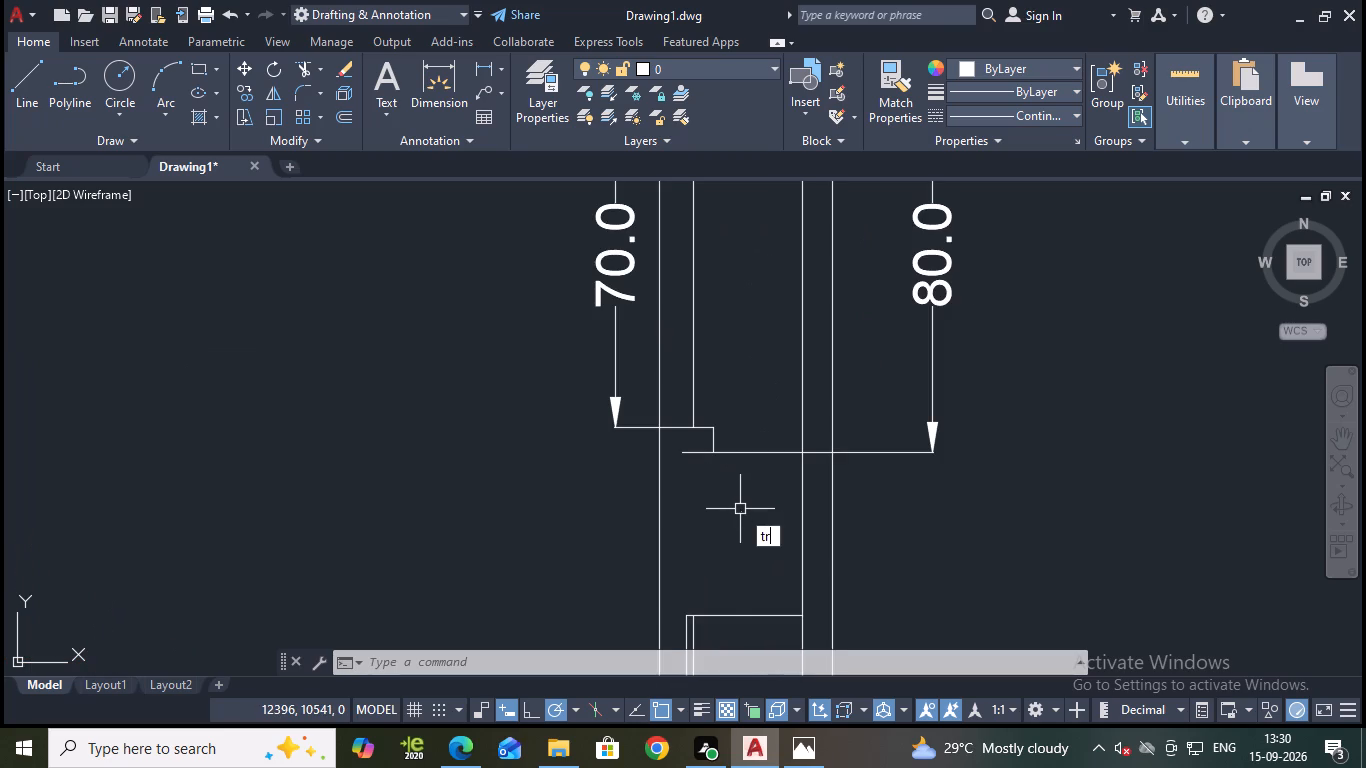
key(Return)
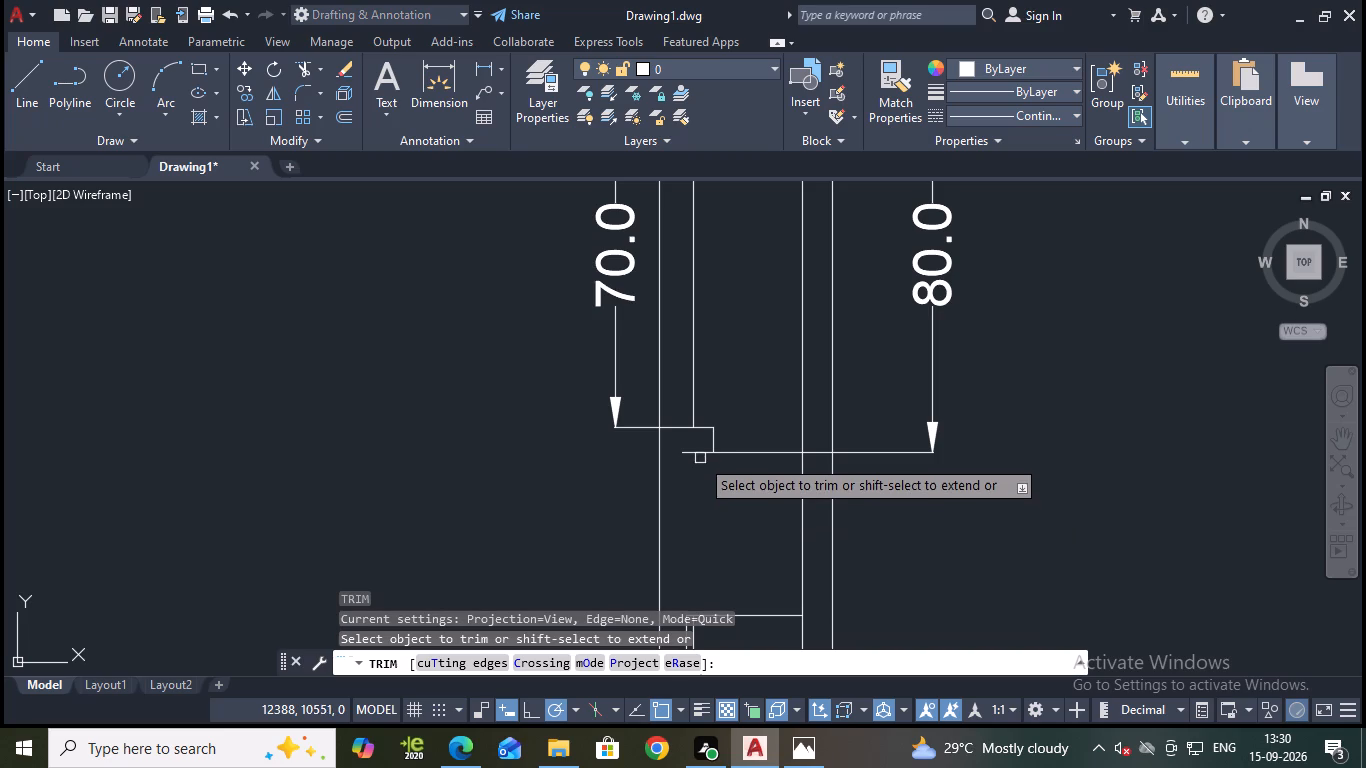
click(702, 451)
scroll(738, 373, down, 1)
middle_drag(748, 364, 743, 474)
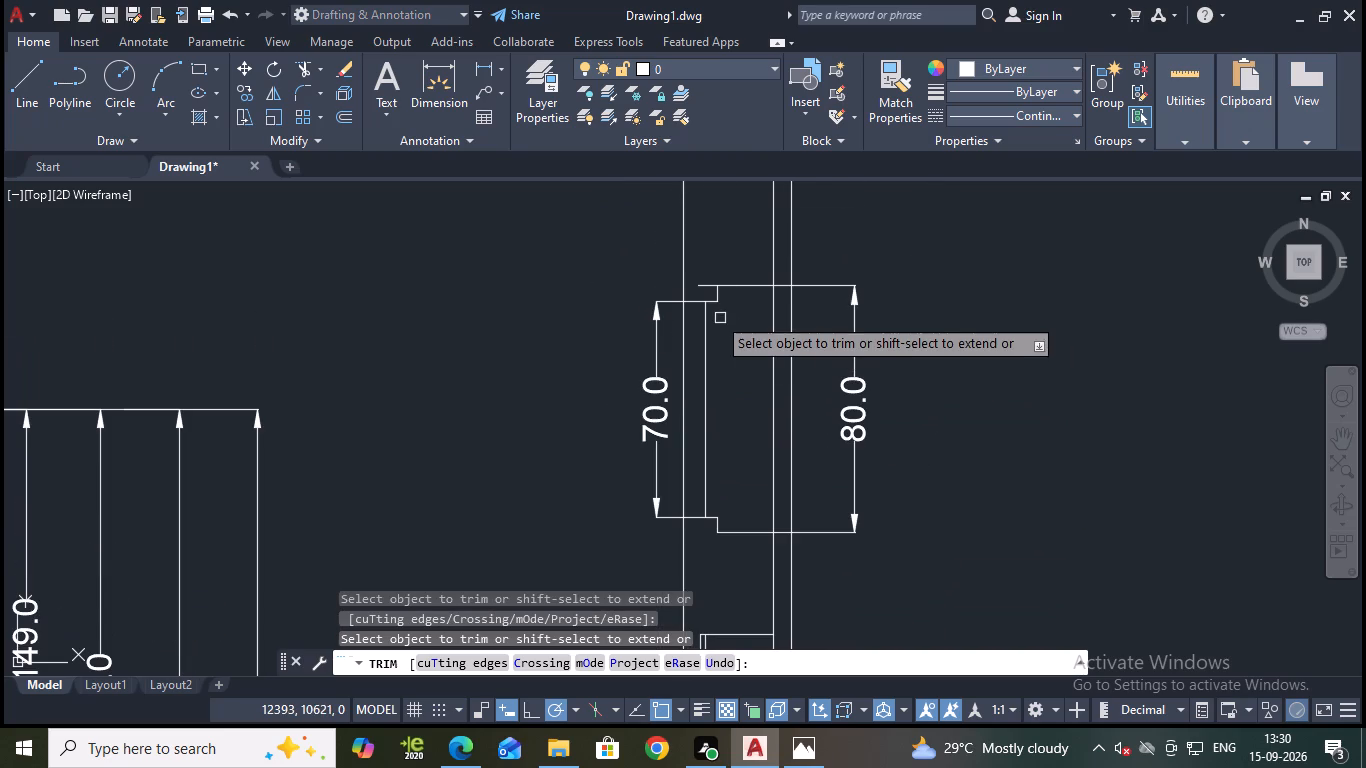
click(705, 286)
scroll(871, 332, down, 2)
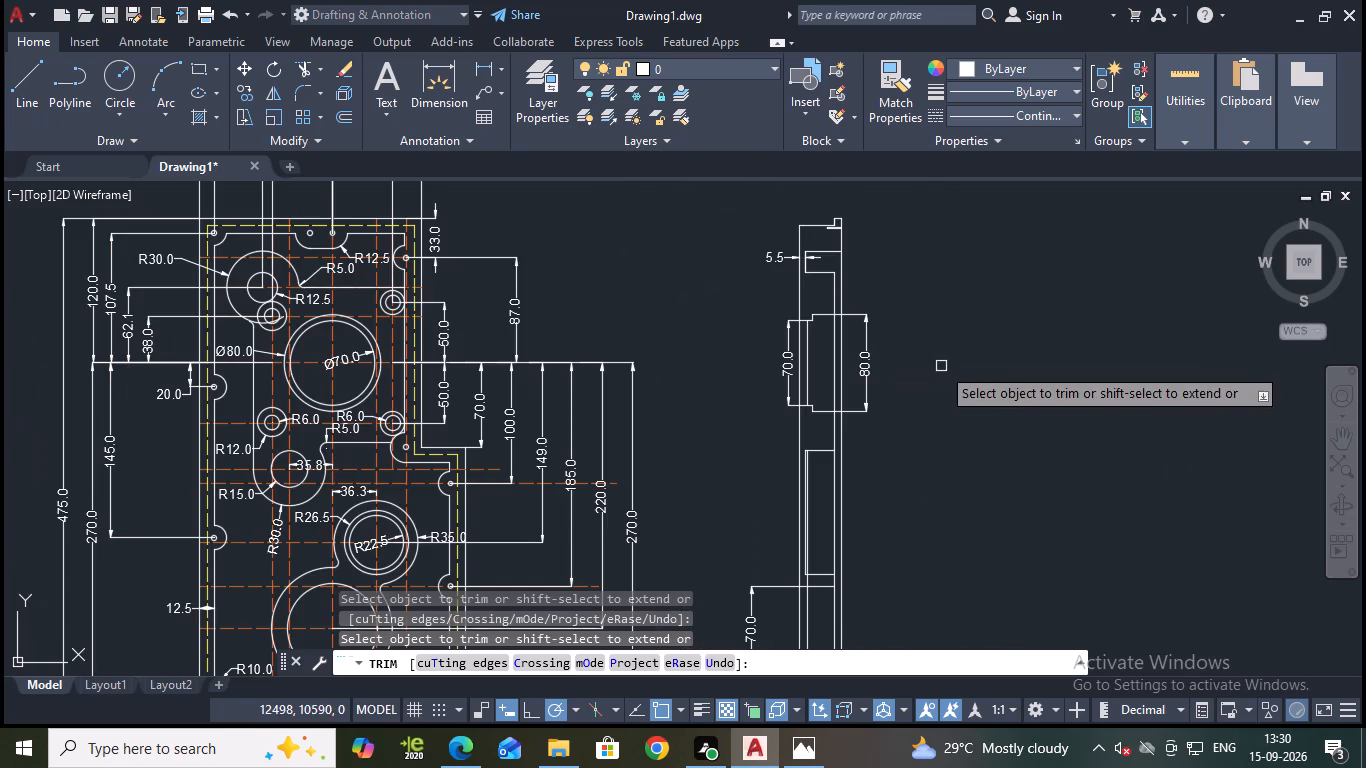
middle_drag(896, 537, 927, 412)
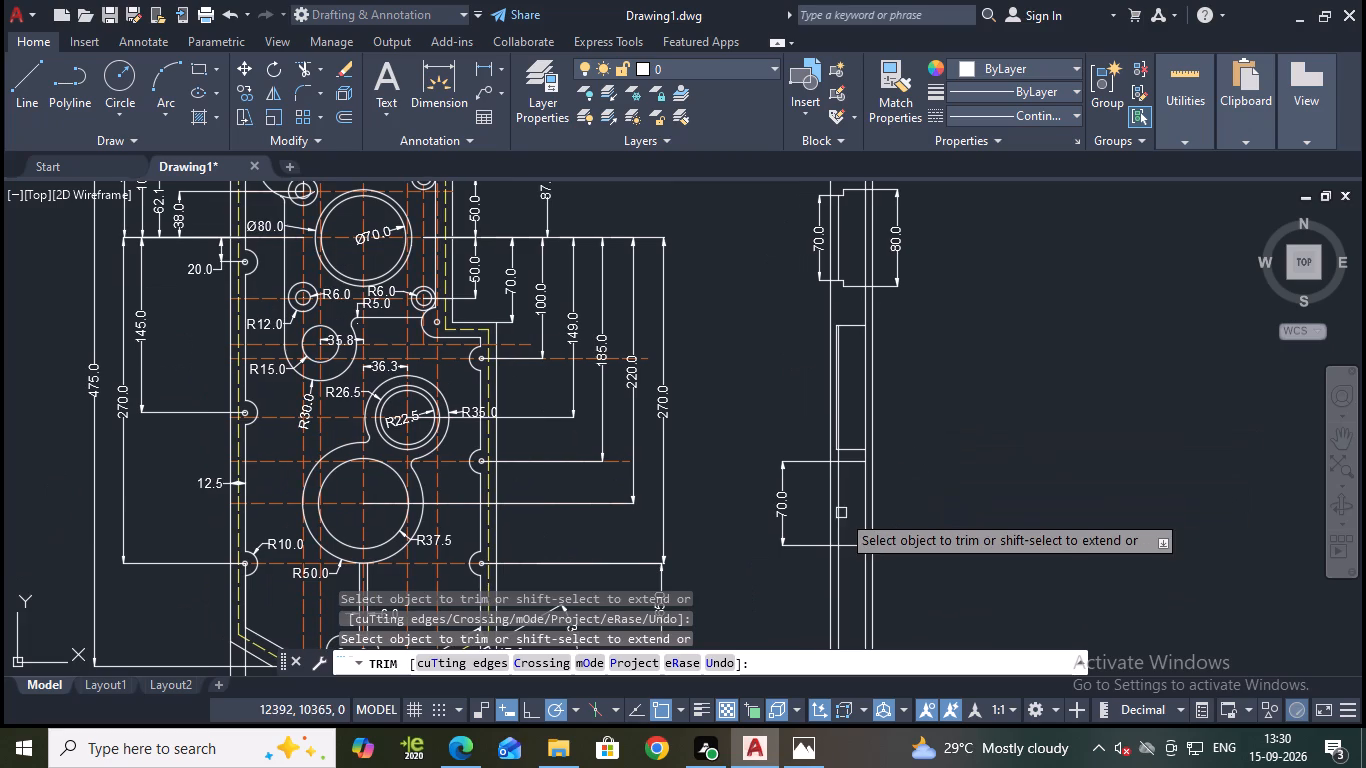
Trim the pocket's inner depth line below its lower edge, and remove the outer duplicate depth line with its stubs at both pocket corners.
scroll(886, 437, up, 2)
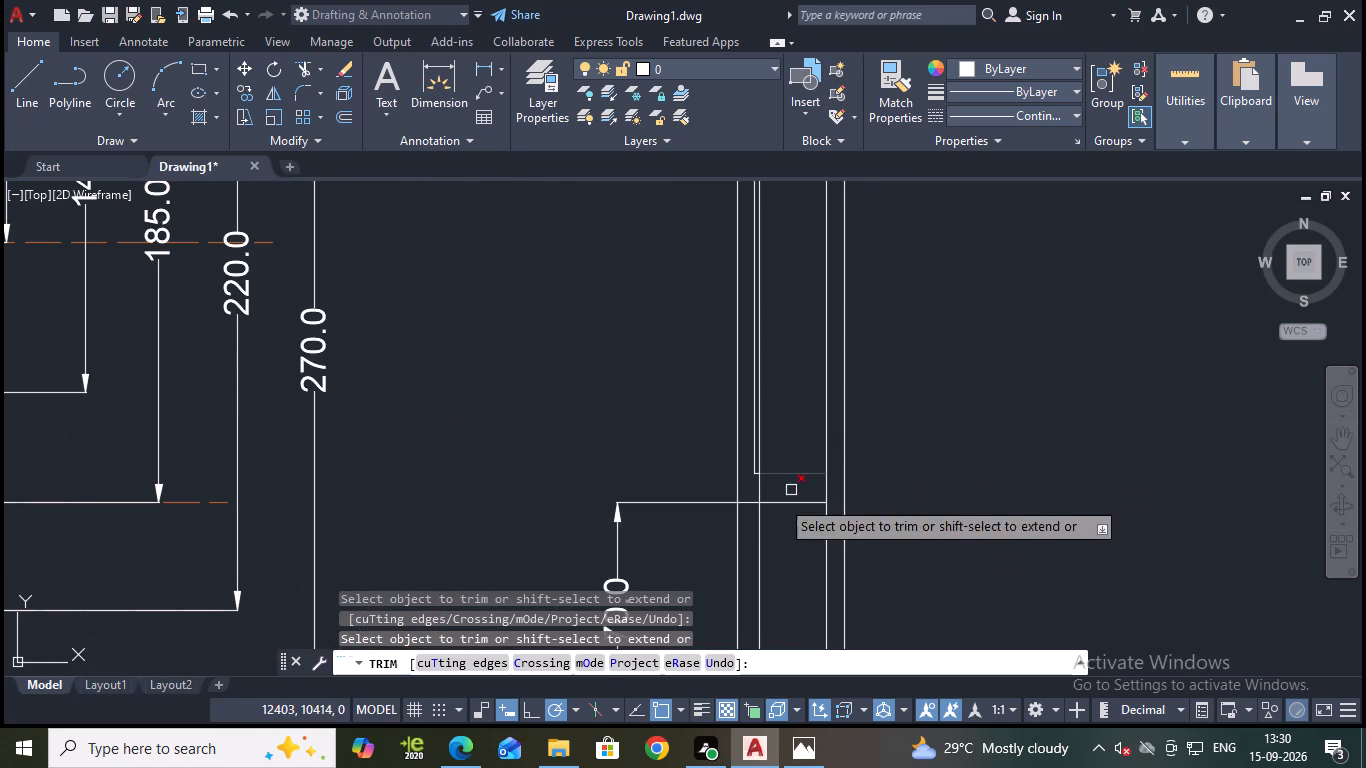
scroll(753, 475, up, 2)
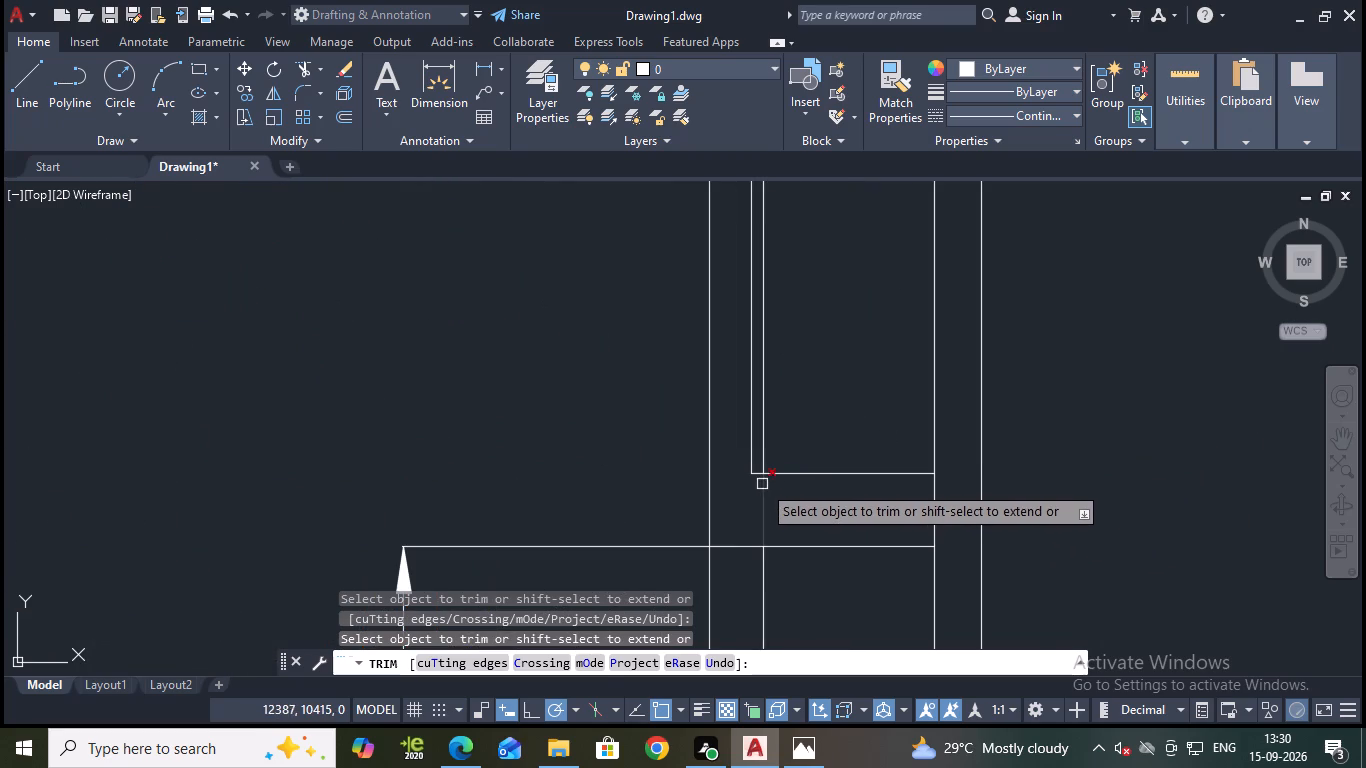
click(768, 488)
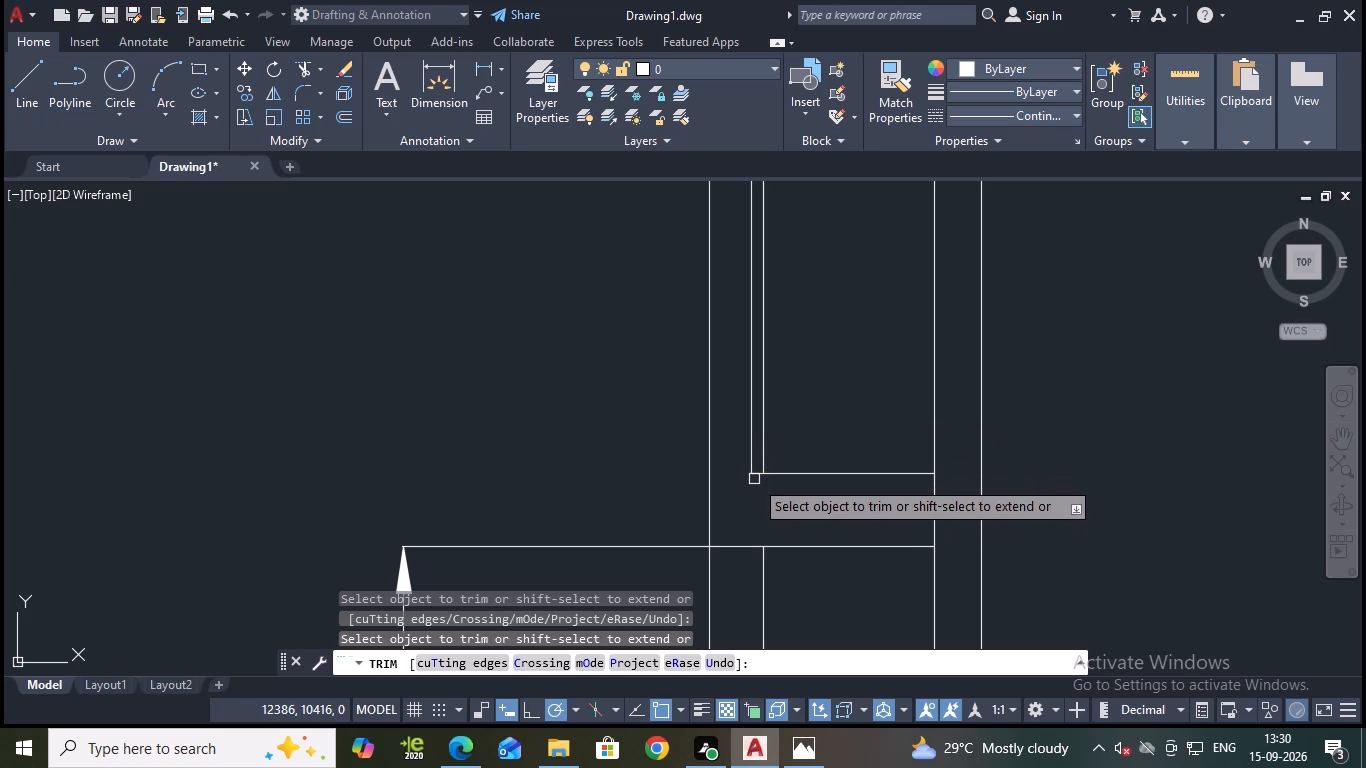
click(754, 479)
click(754, 475)
click(754, 474)
click(751, 464)
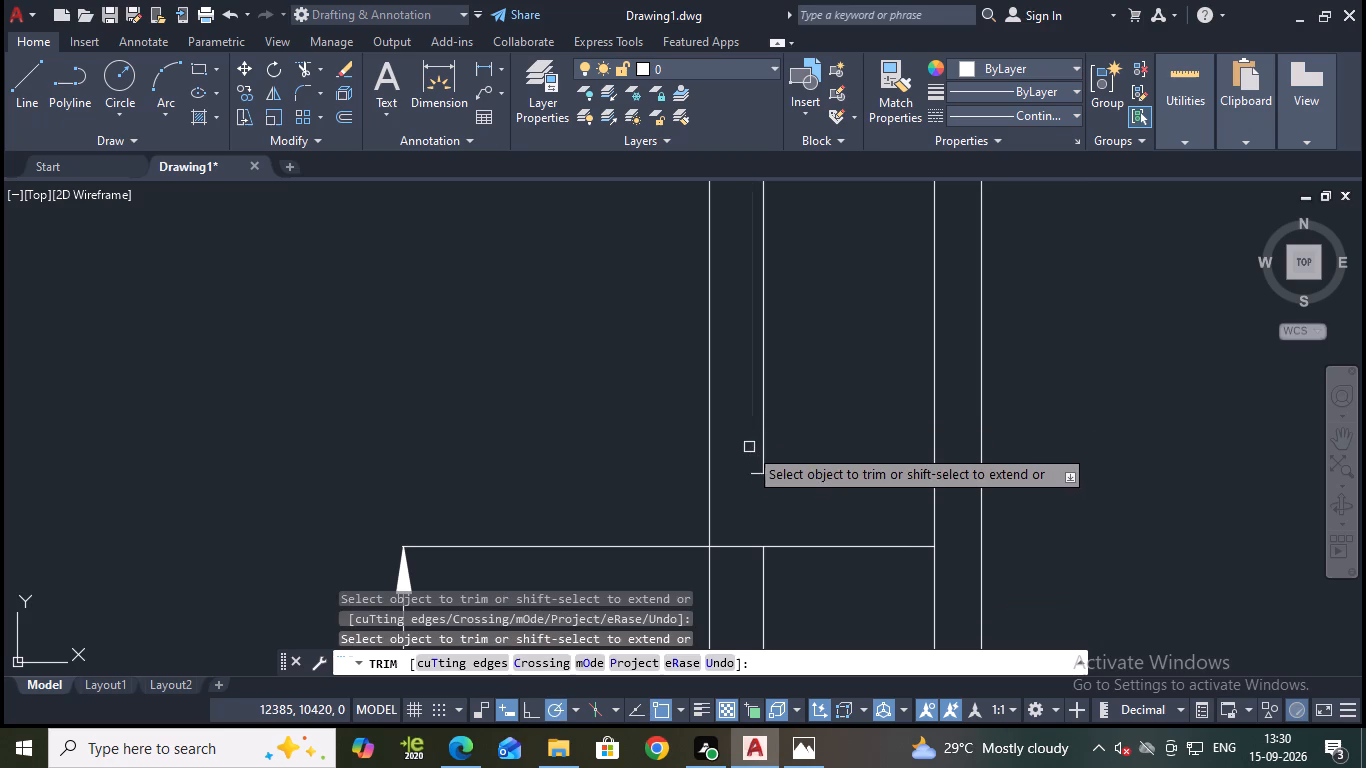
click(753, 474)
scroll(763, 456, down, 2)
middle_drag(821, 400, 827, 603)
scroll(765, 339, up, 2)
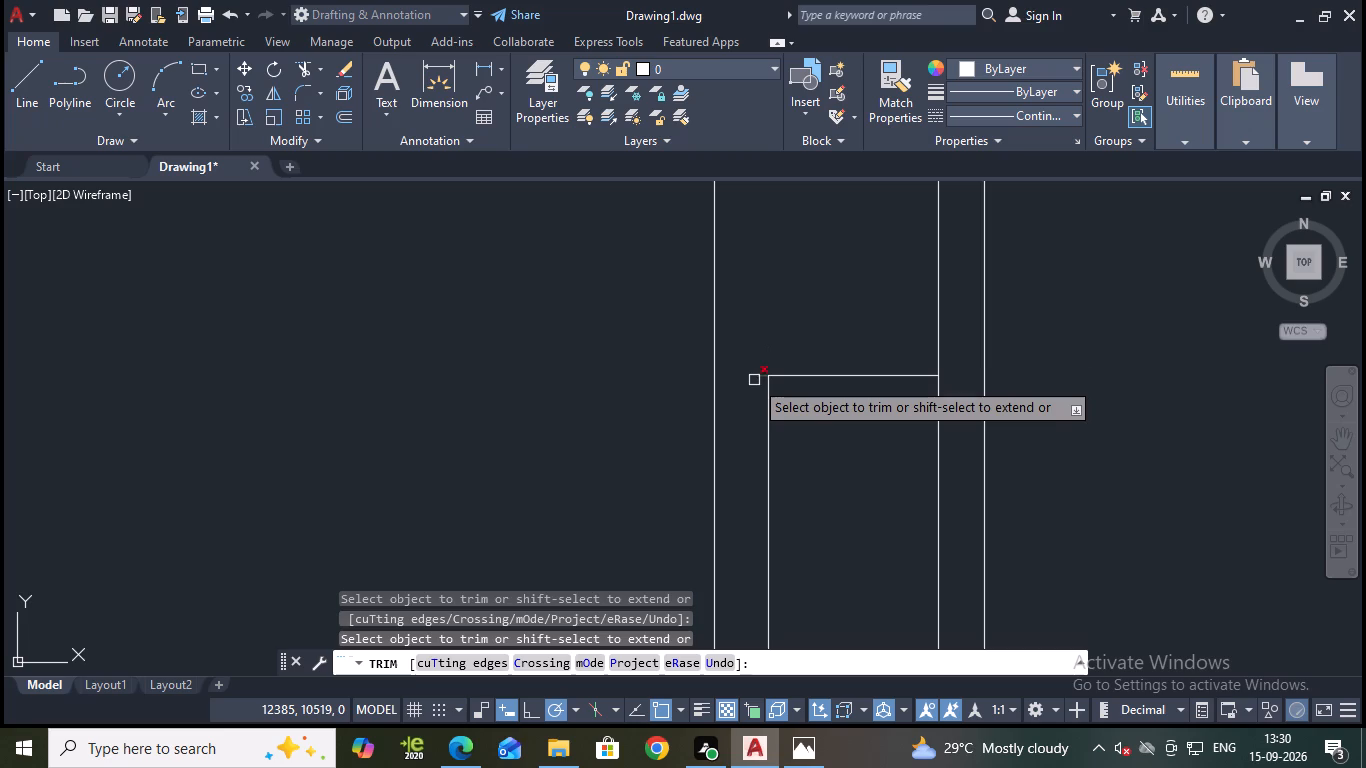
click(759, 378)
scroll(764, 366, down, 4)
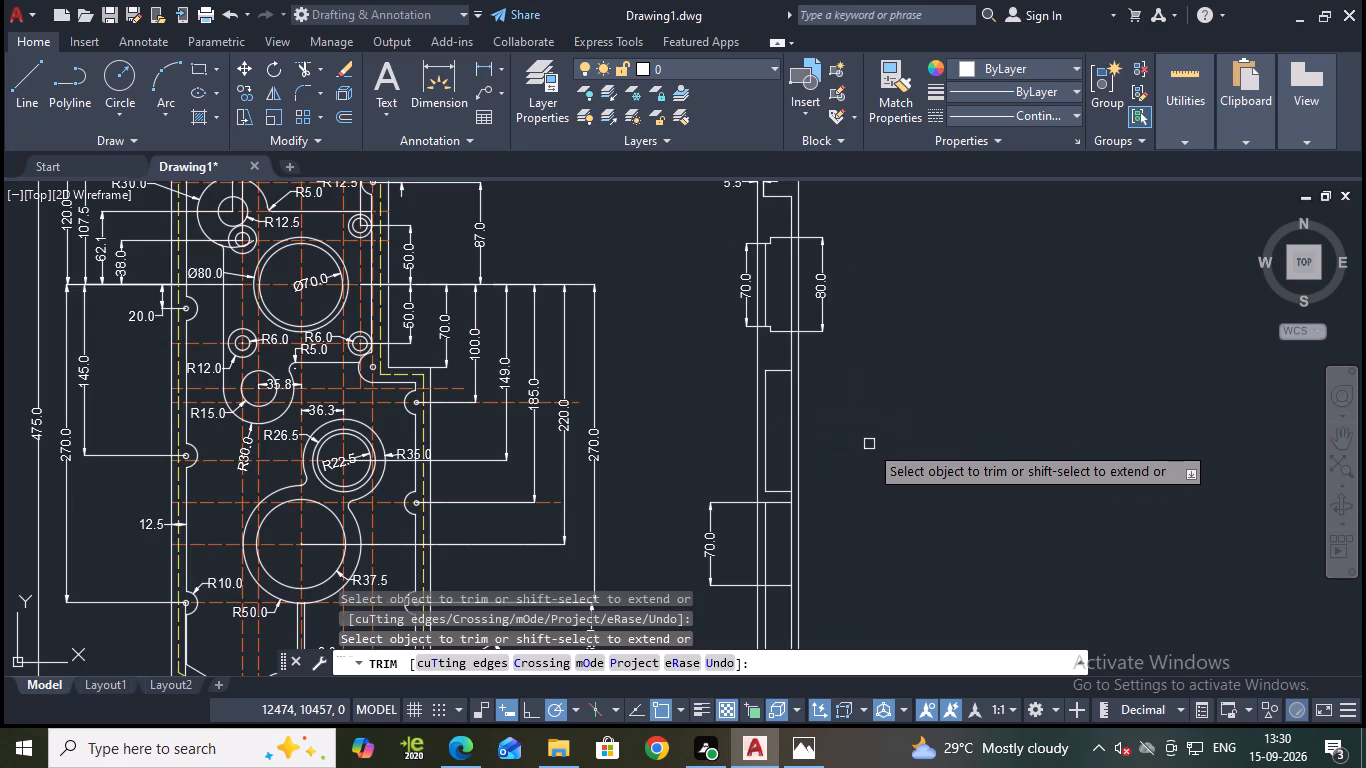
middle_drag(865, 476, 966, 350)
key(Escape)
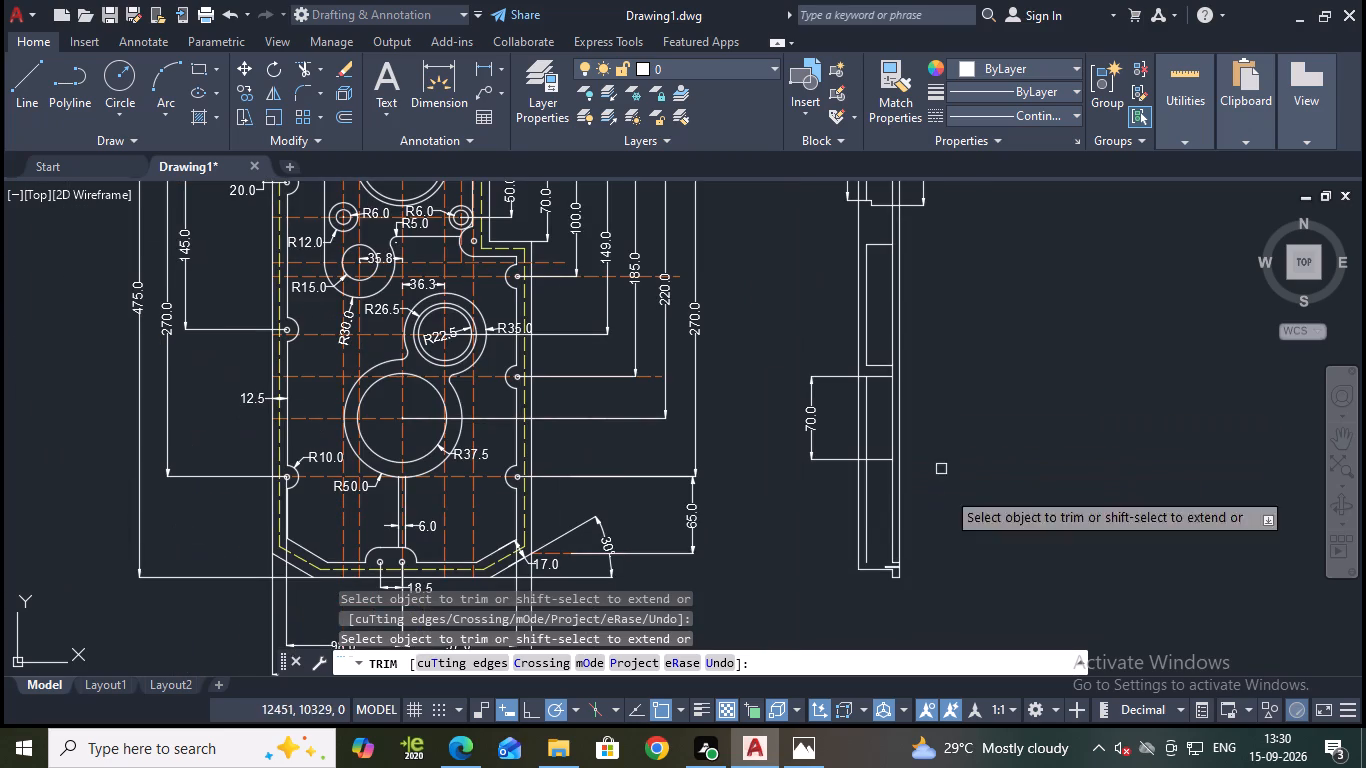
Erase the leftover vertical depth line running from the lower 70.0 bore down to the section's bottom end.
click(868, 520)
key(e)
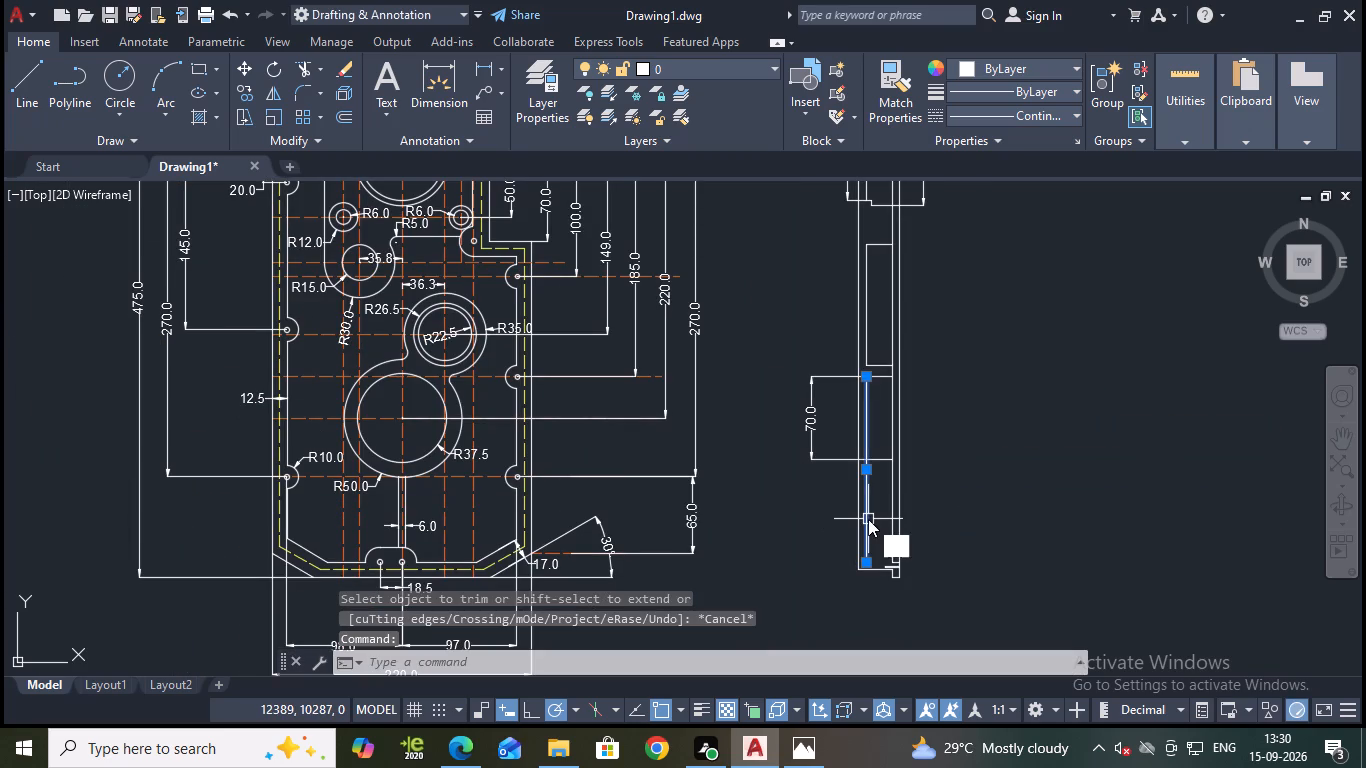
key(Return)
Hatch the section's solid areas above the 80.0 bore, between the two bores and below the lower 70.0 bore, with hatch colour ByLayer.
scroll(991, 330, up, 1)
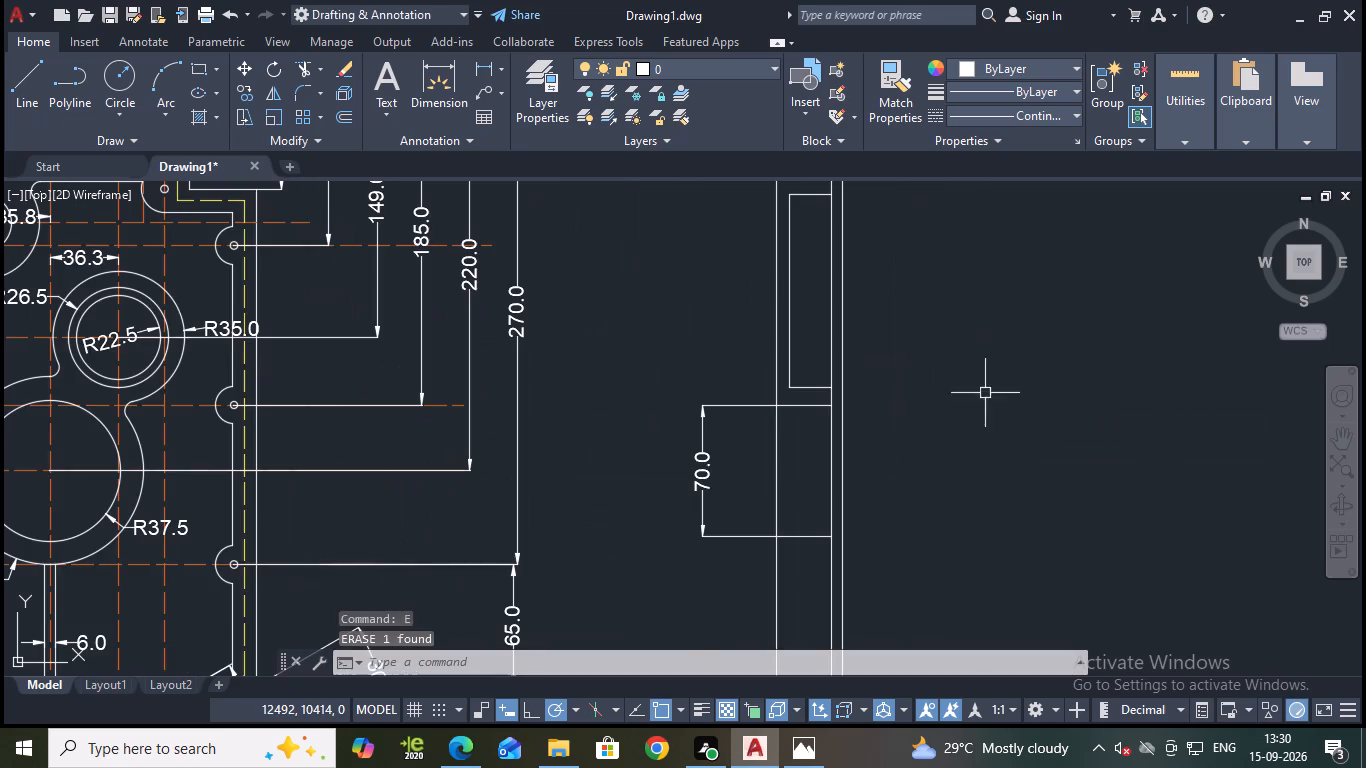
middle_drag(917, 271, 900, 504)
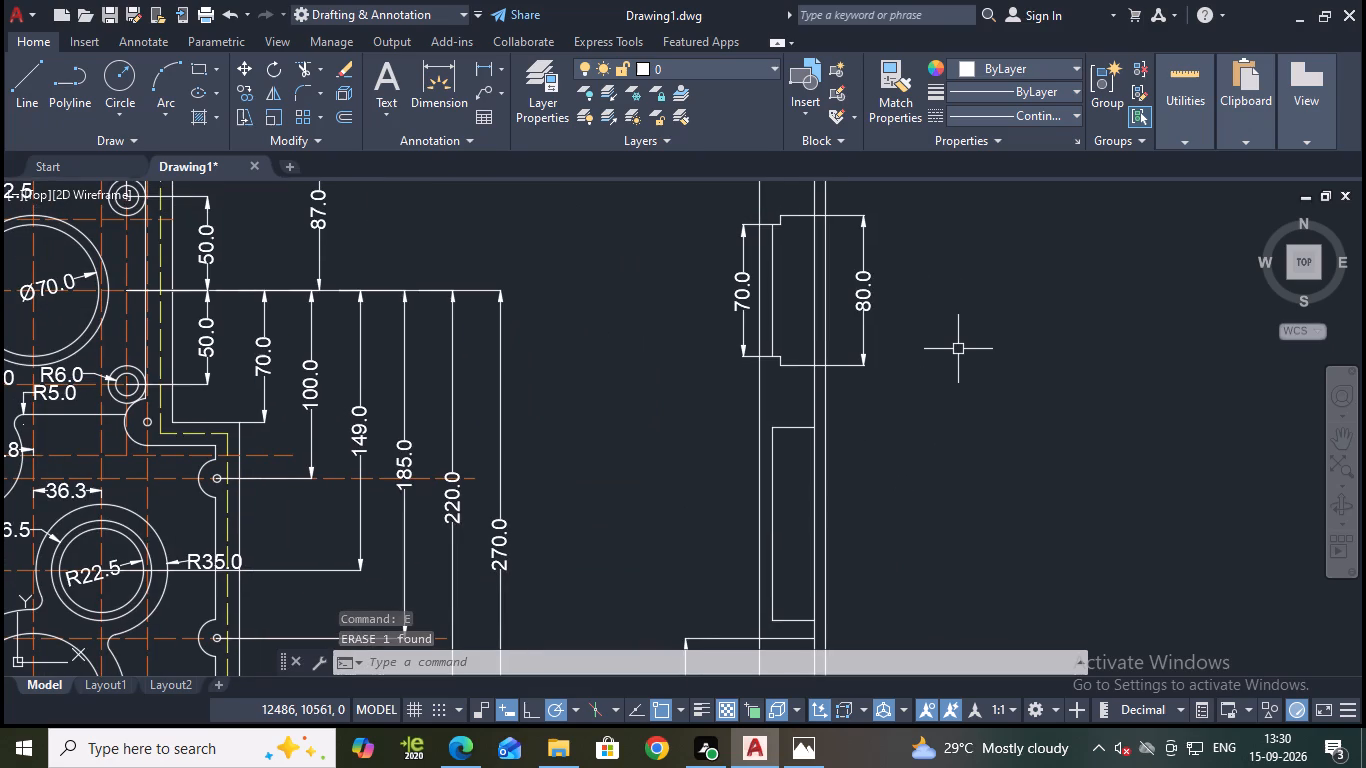
scroll(954, 384, down, 1)
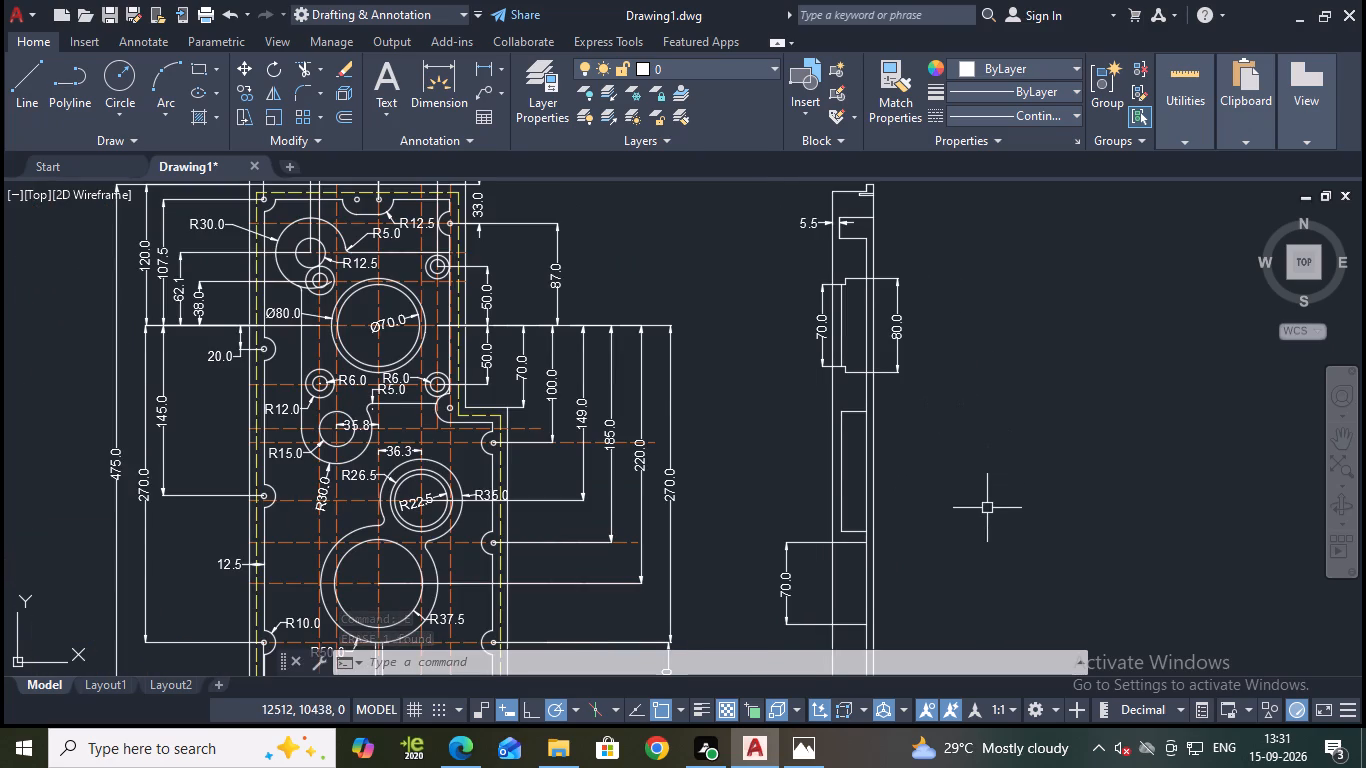
middle_drag(980, 386, 978, 456)
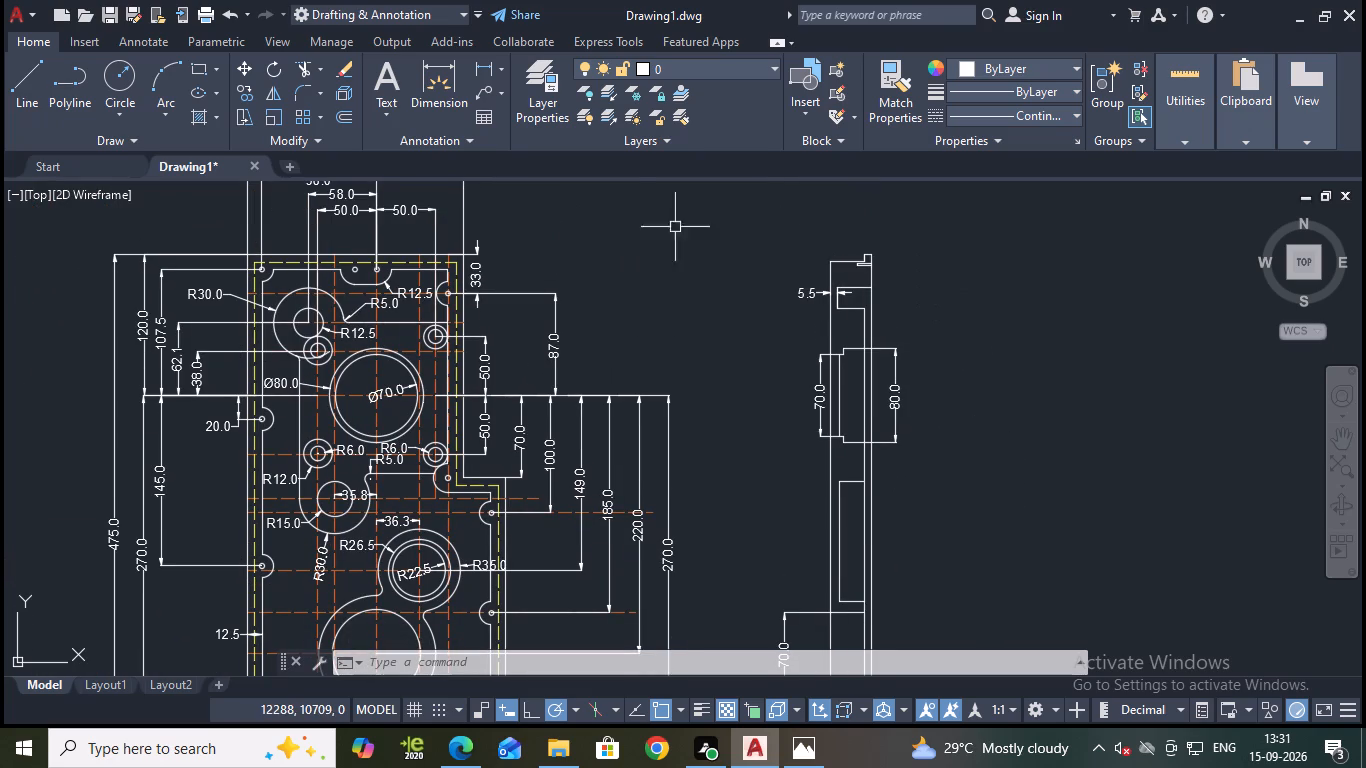
click(196, 119)
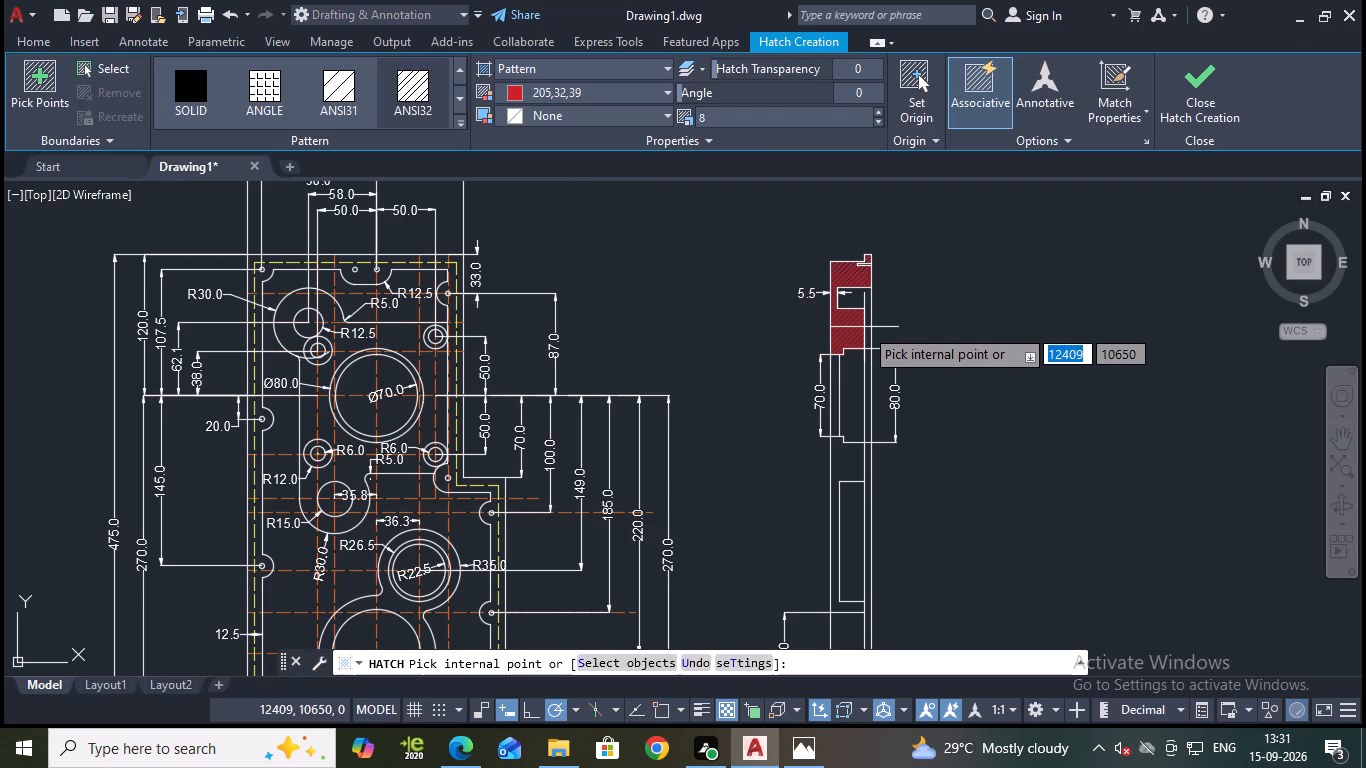
click(652, 81)
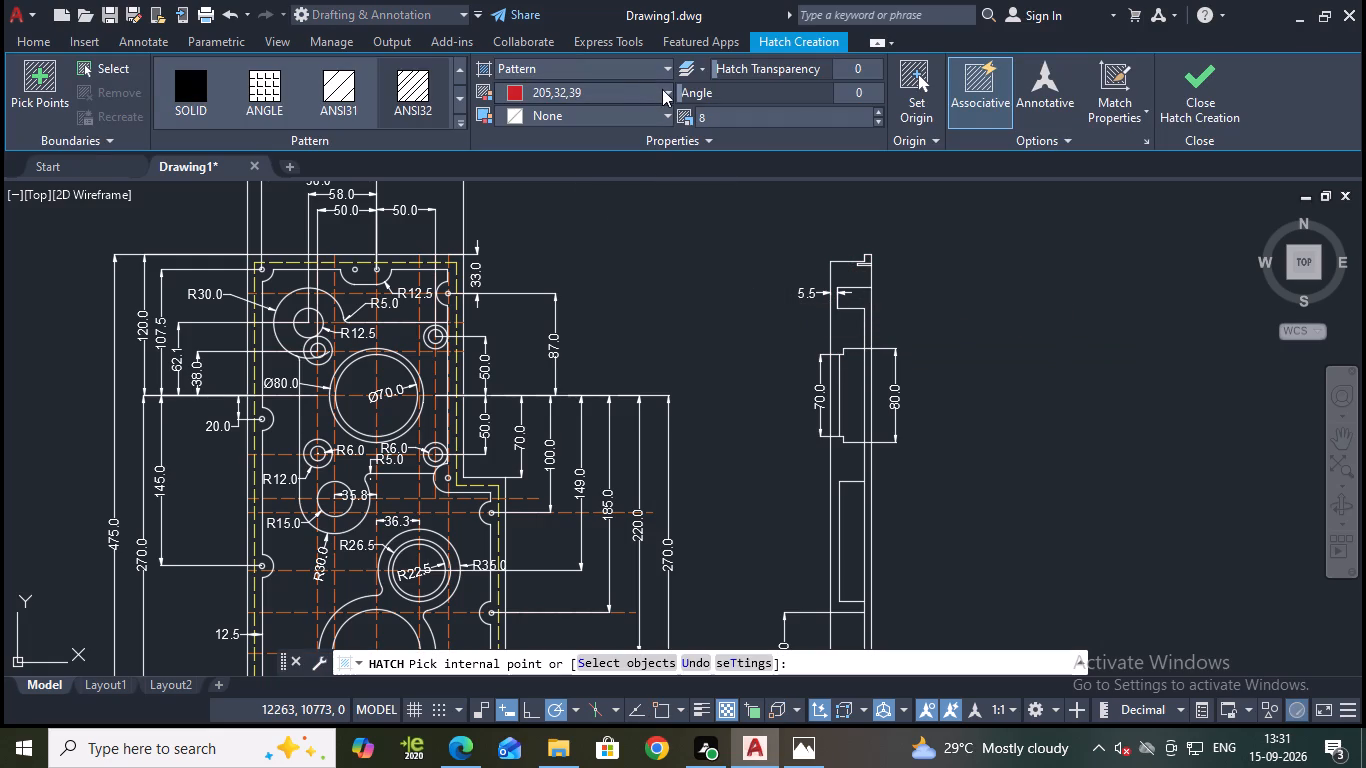
click(664, 91)
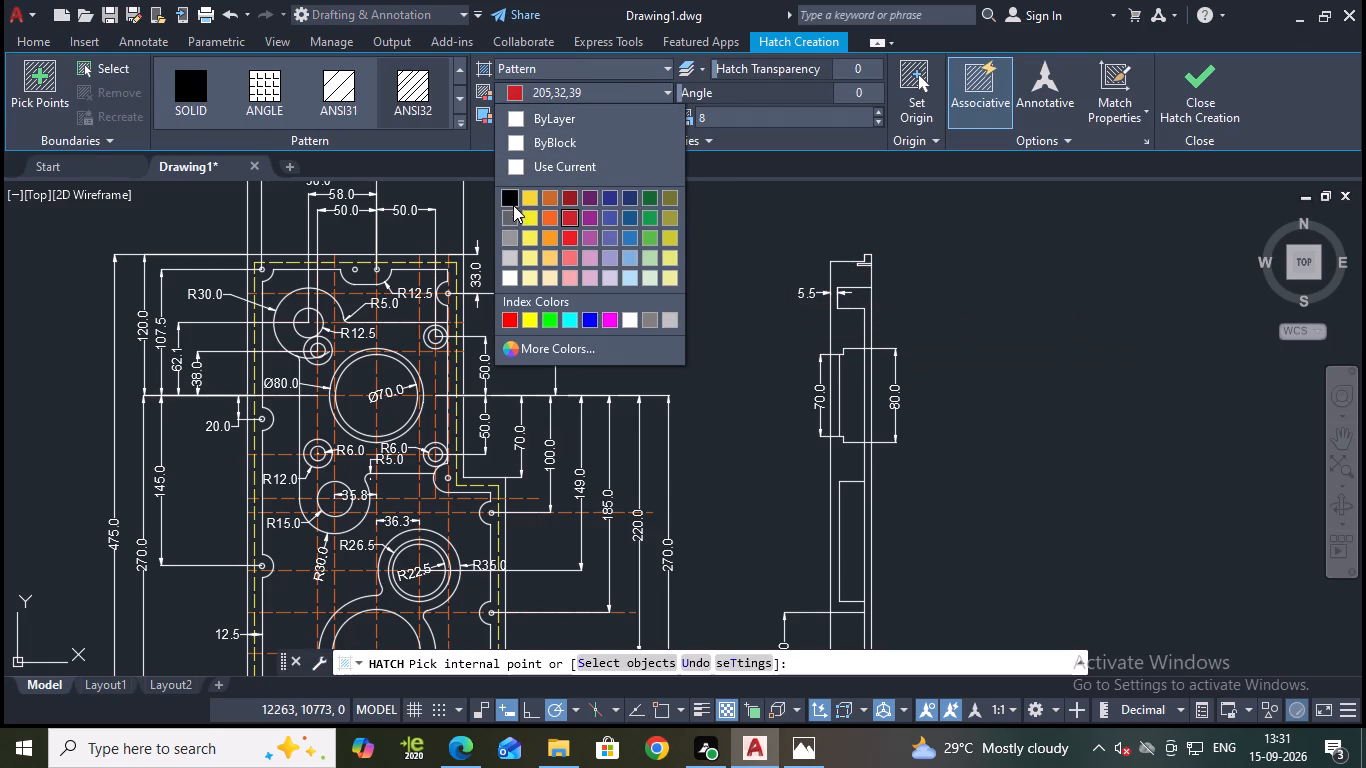
click(517, 123)
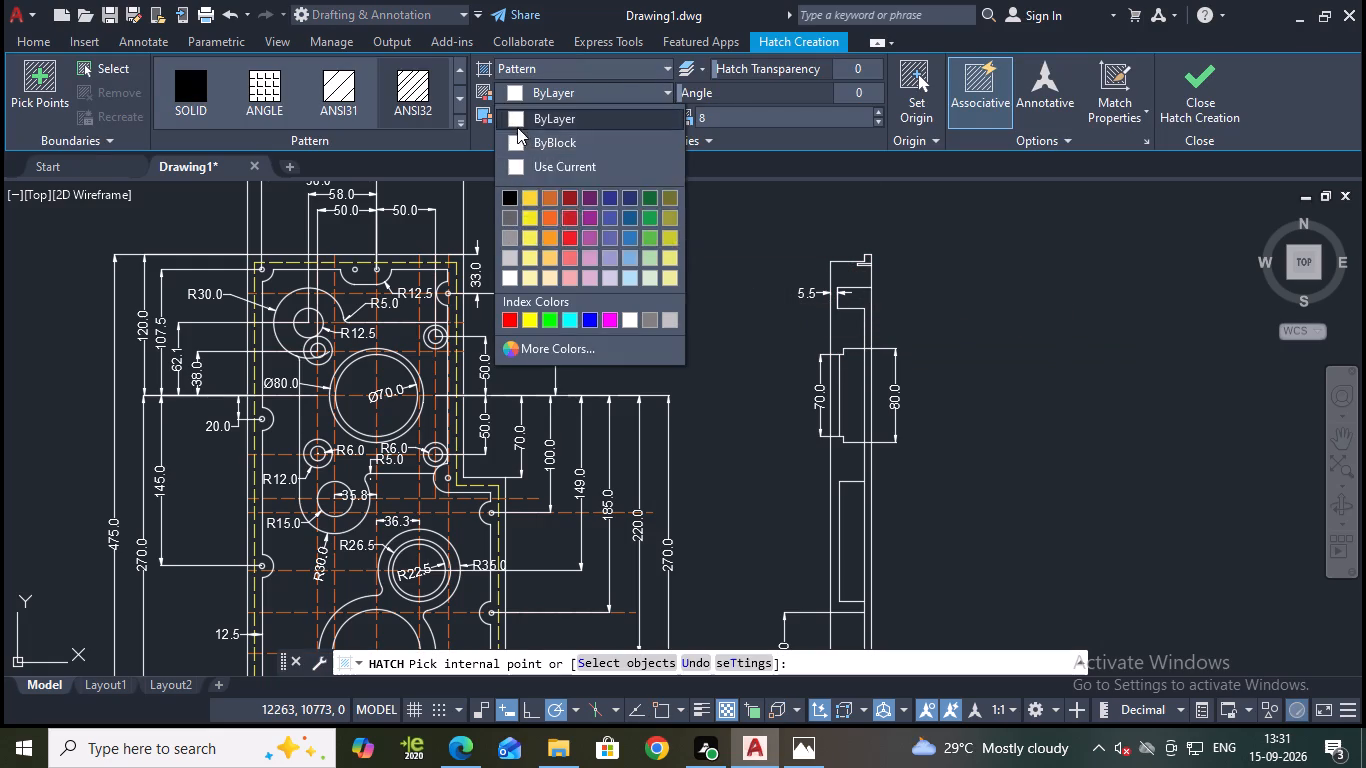
click(847, 335)
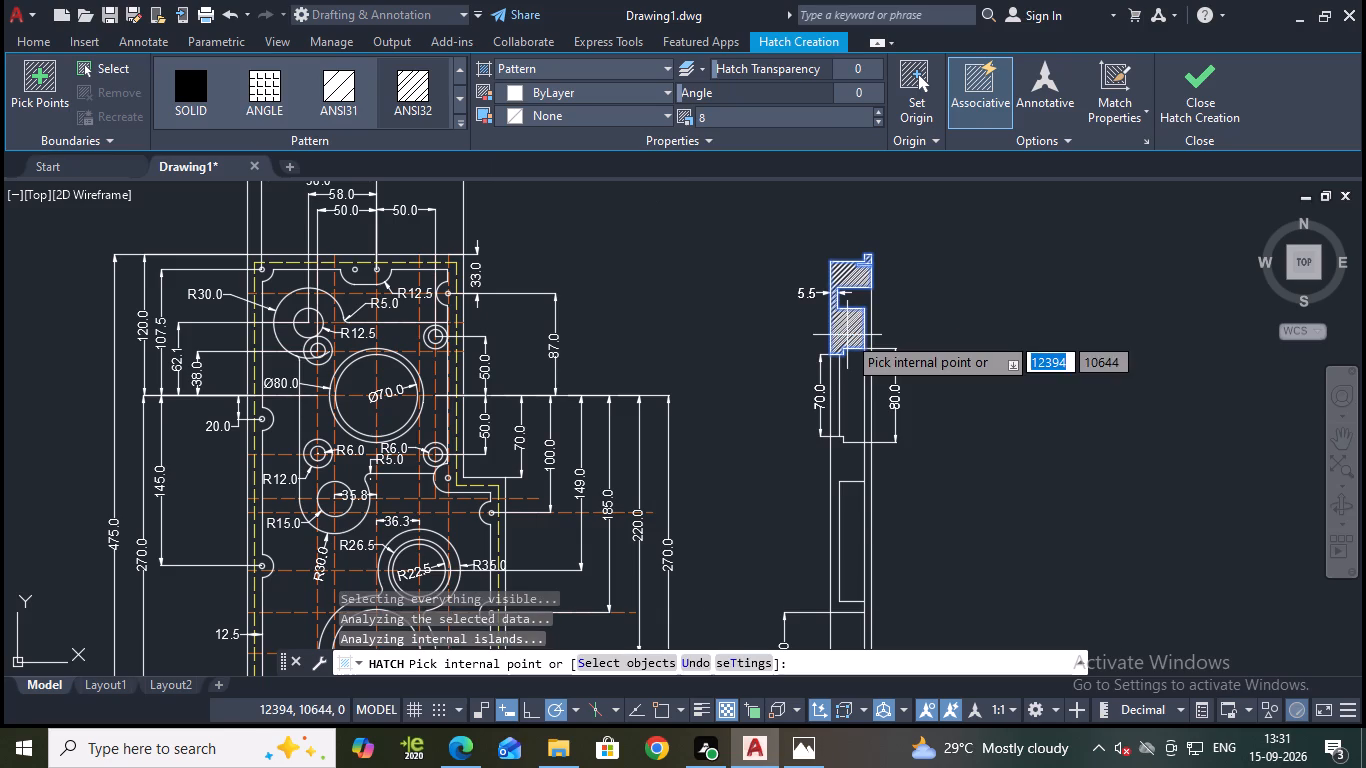
click(840, 459)
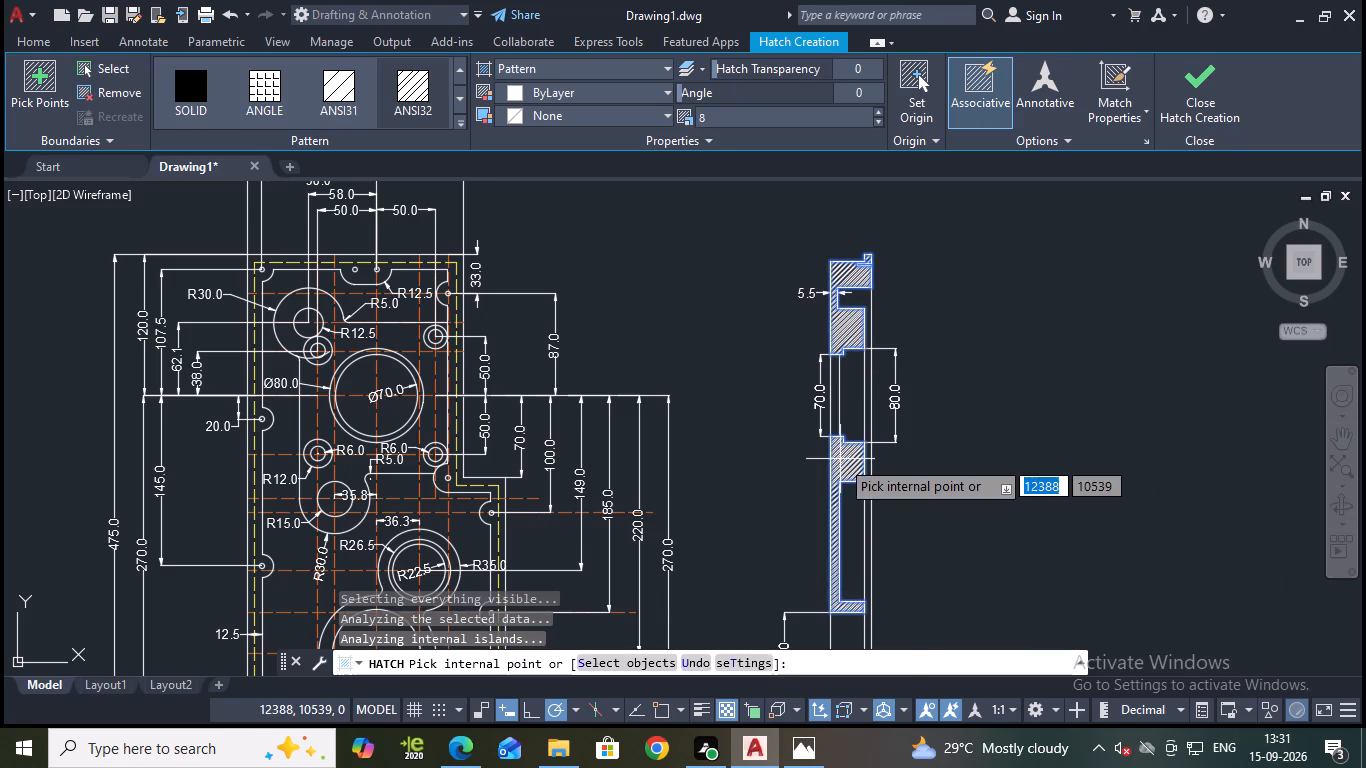
scroll(991, 552, down, 1)
middle_drag(976, 544, 896, 403)
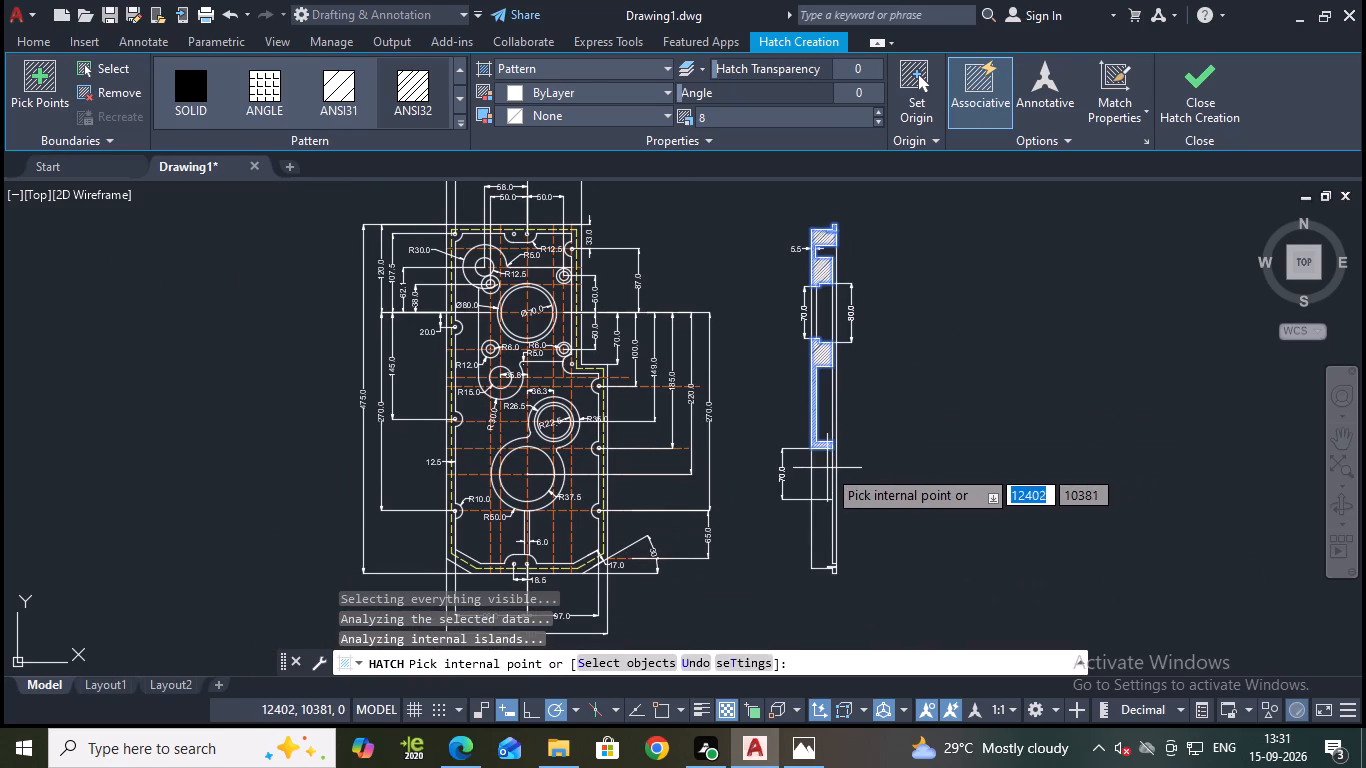
click(817, 533)
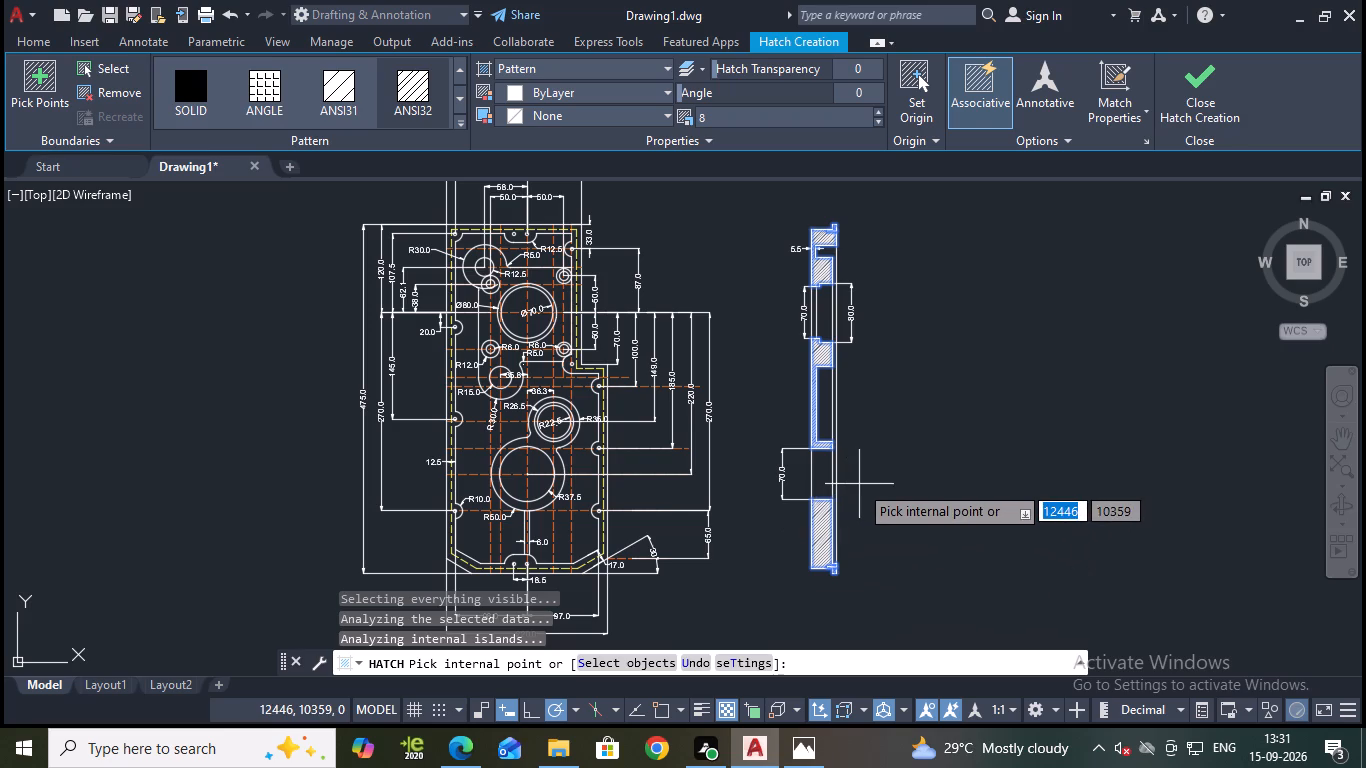
scroll(859, 484, up, 2)
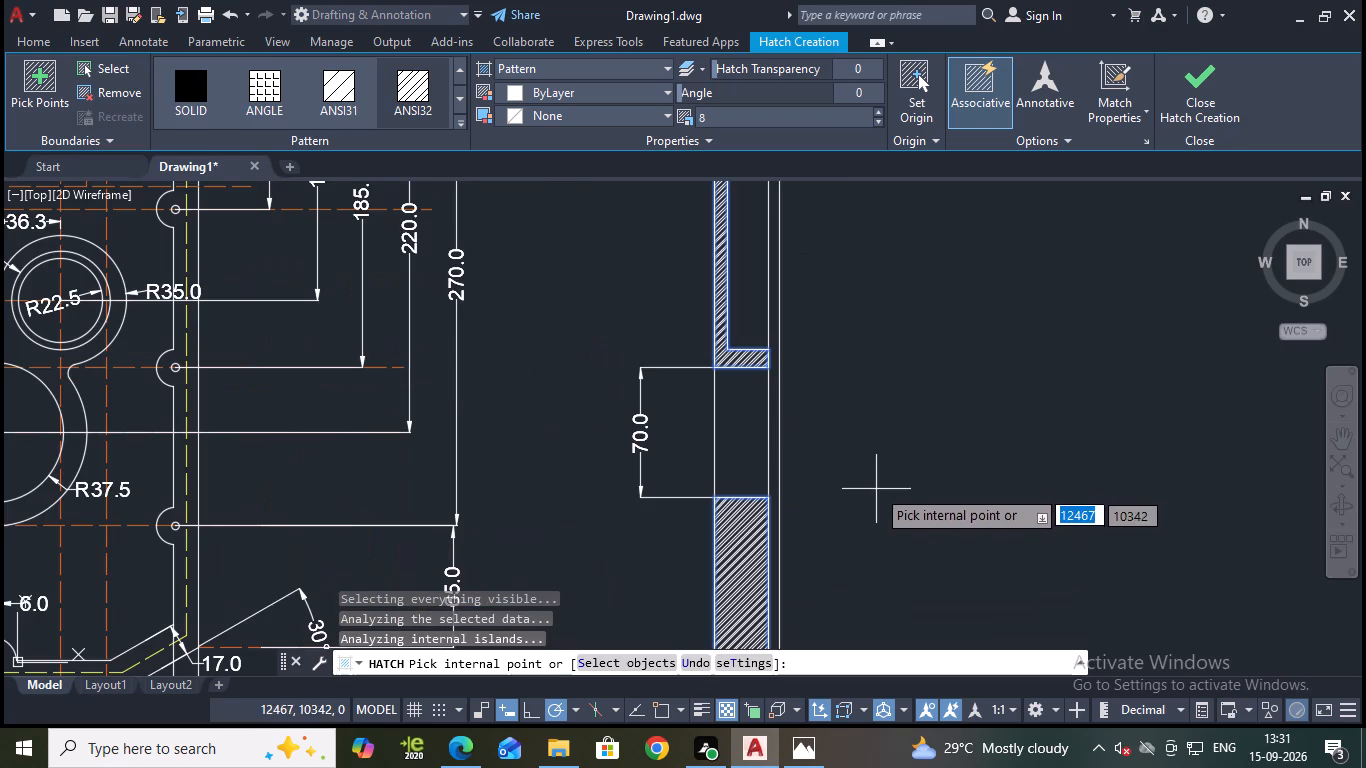
key(Escape)
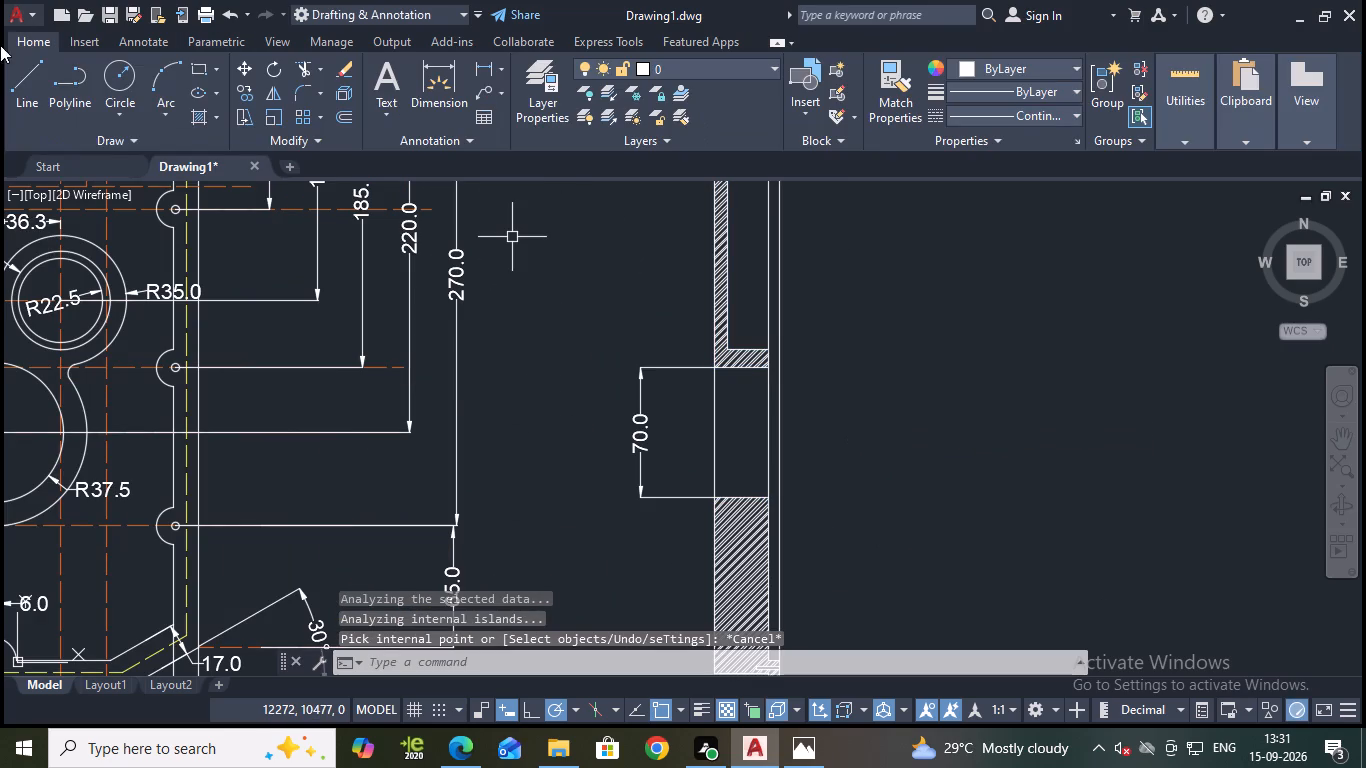
Add a horizontal linear dimension from the pocket's depth line to the inner shoulder line, placed just below the hatched block under the 80.0 bore.
click(477, 64)
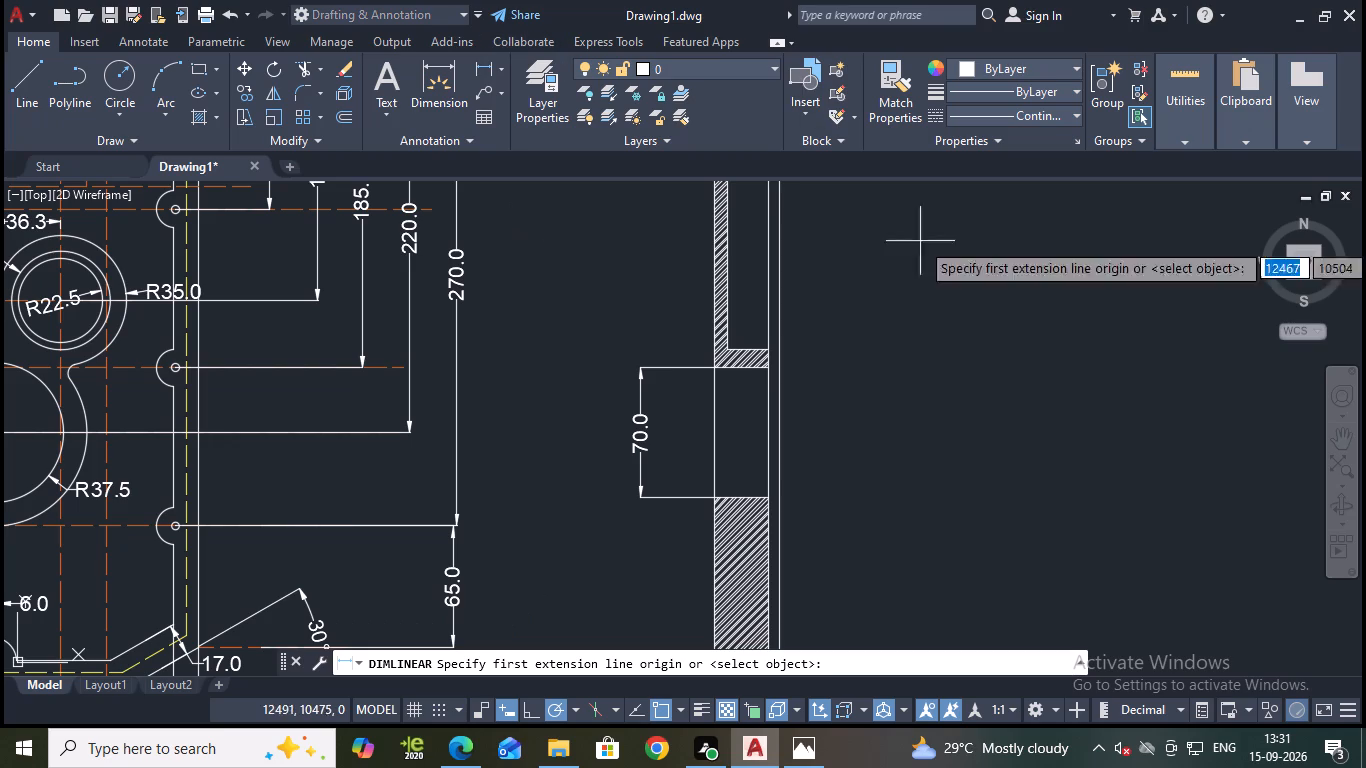
scroll(881, 288, down, 1)
middle_drag(896, 385, 901, 421)
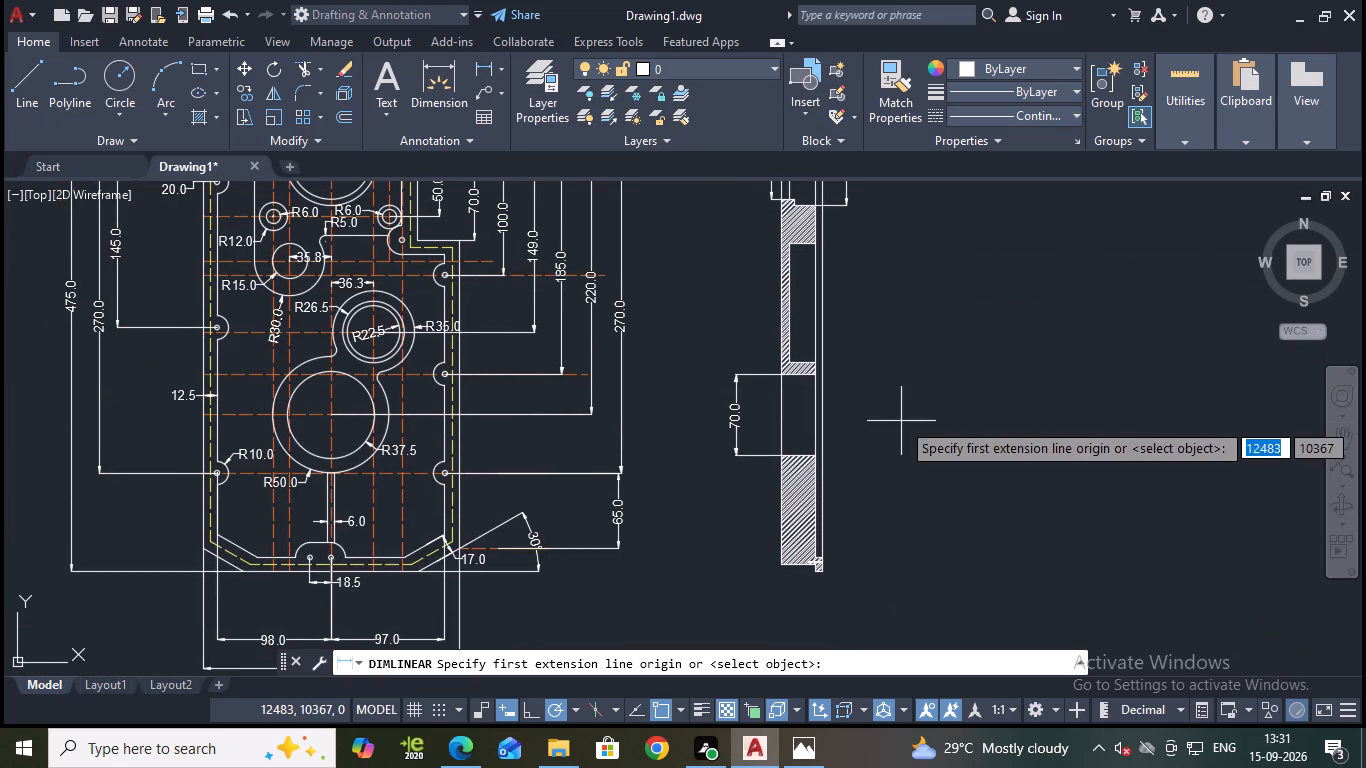
middle_drag(867, 304, 889, 501)
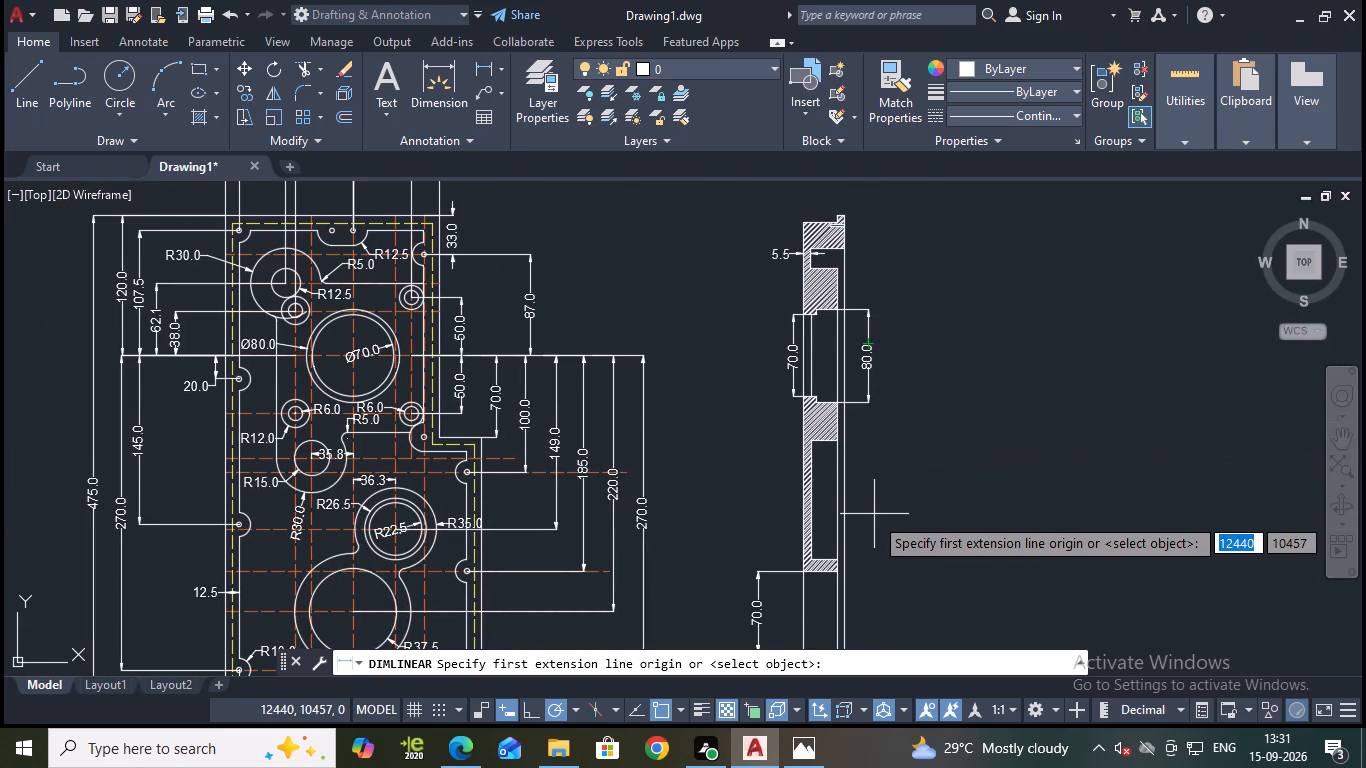
scroll(815, 395, up, 2)
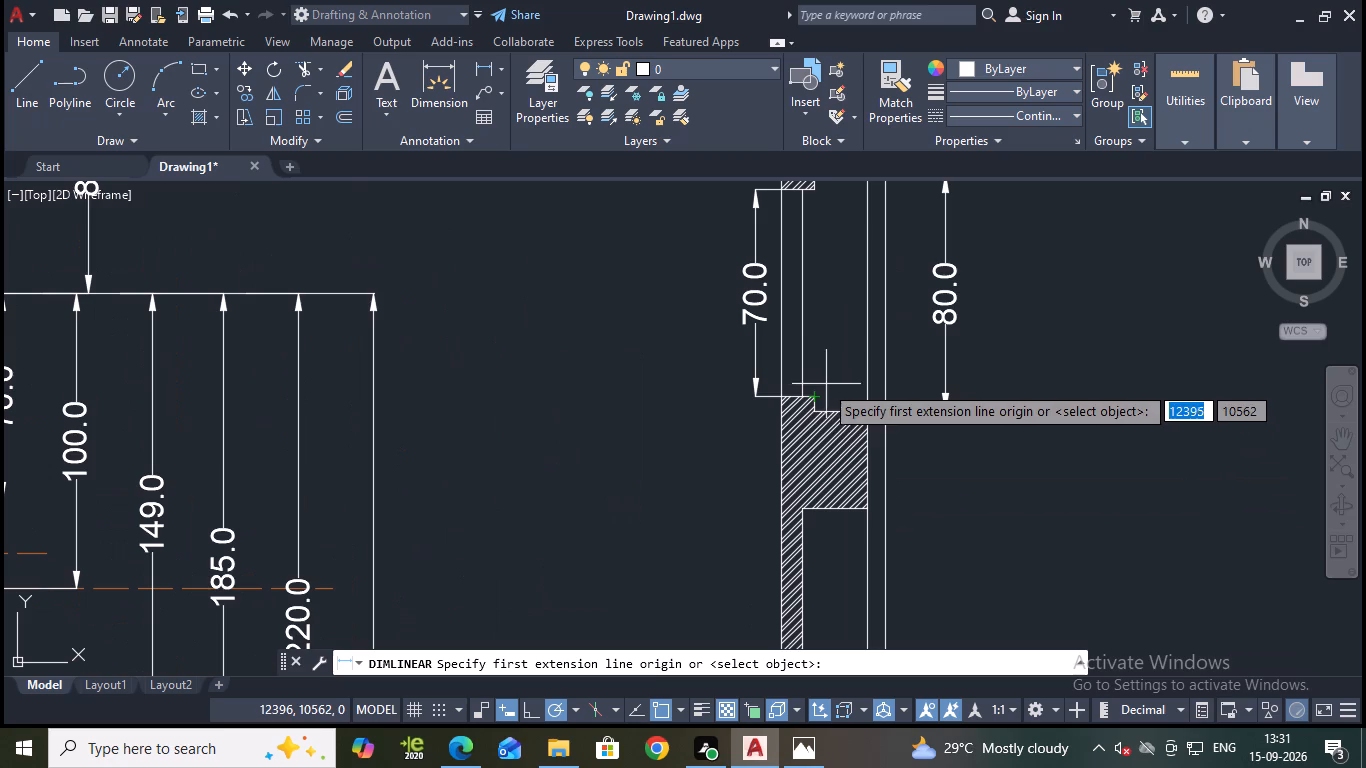
click(801, 399)
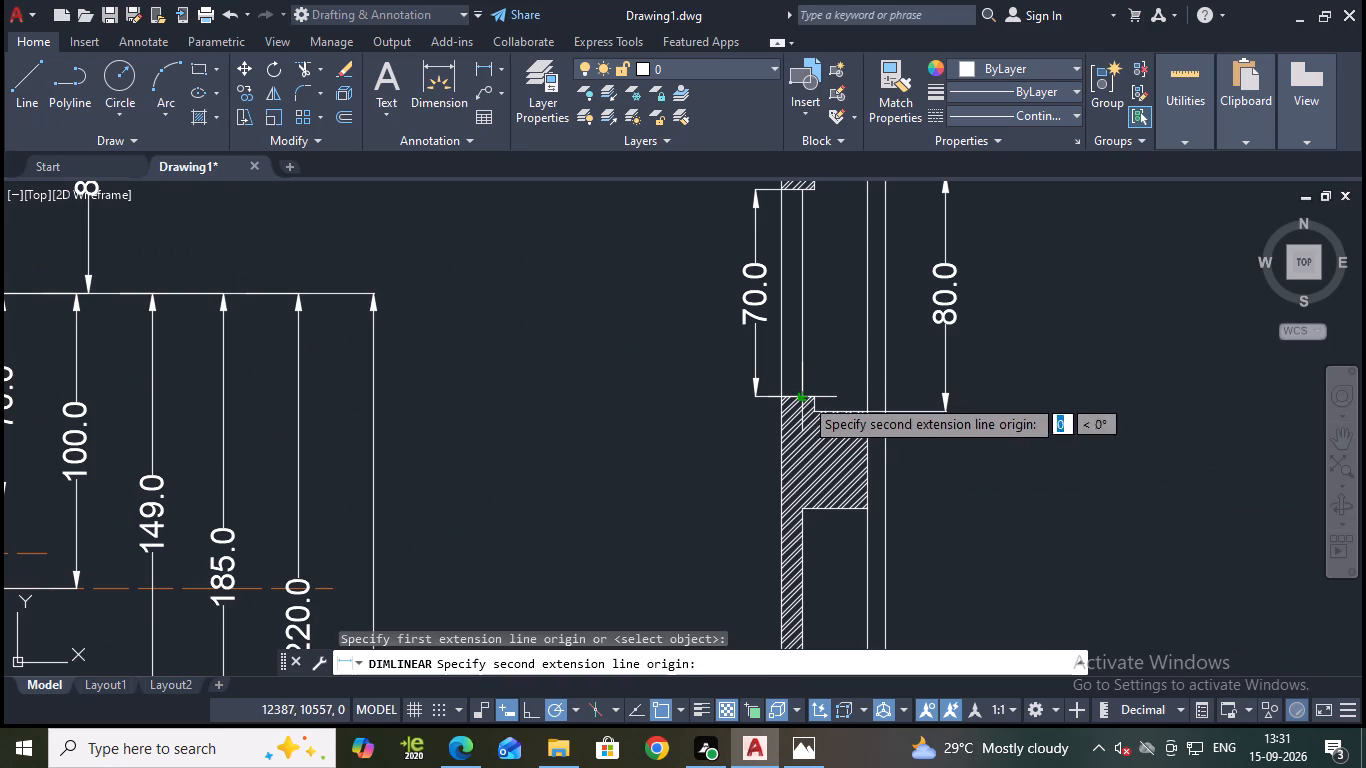
click(867, 394)
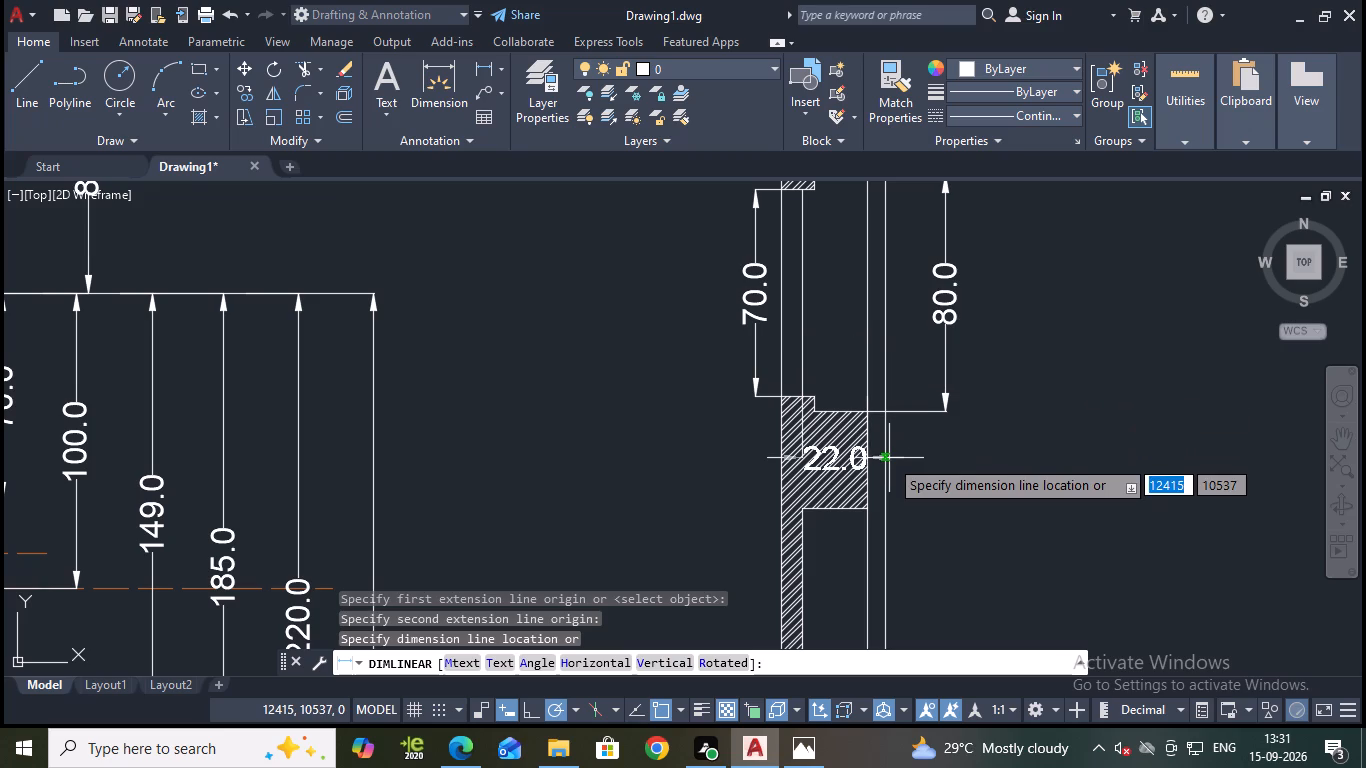
click(889, 537)
scroll(953, 475, down, 1)
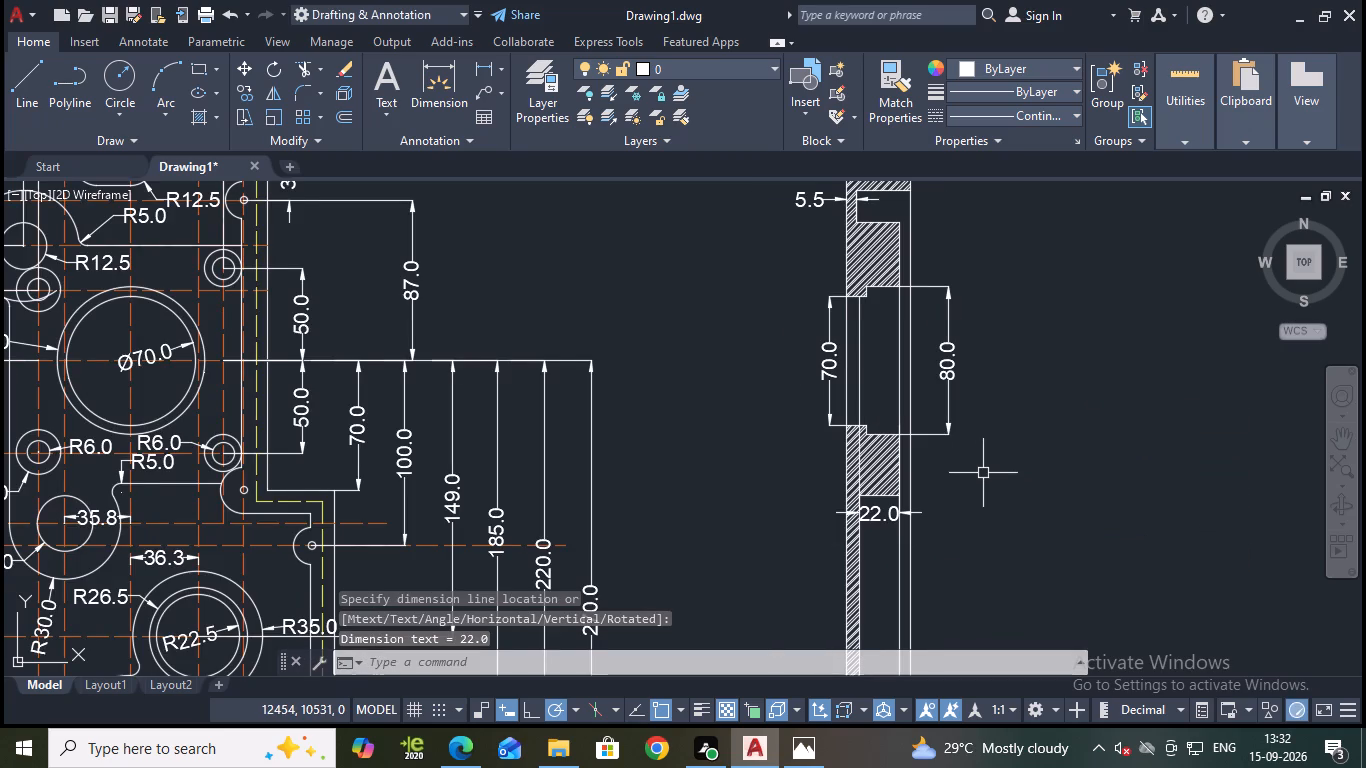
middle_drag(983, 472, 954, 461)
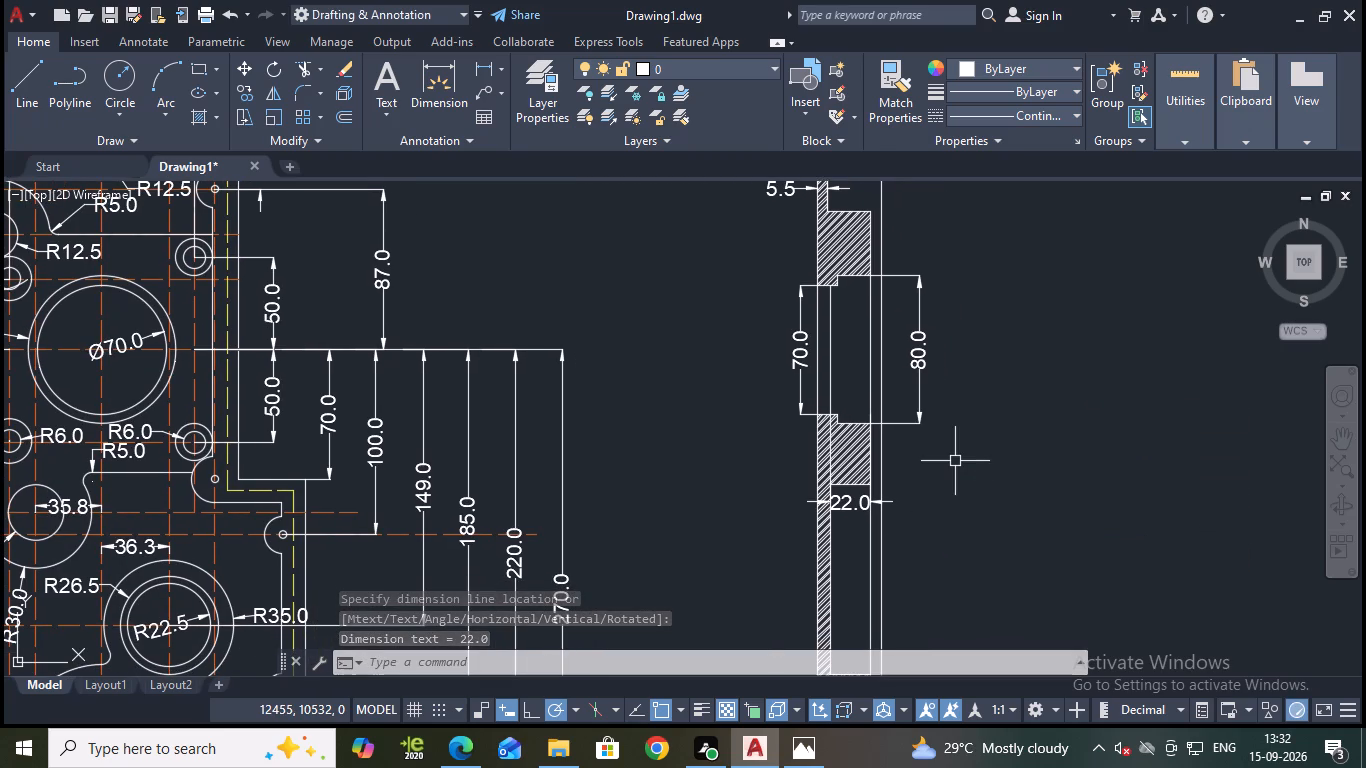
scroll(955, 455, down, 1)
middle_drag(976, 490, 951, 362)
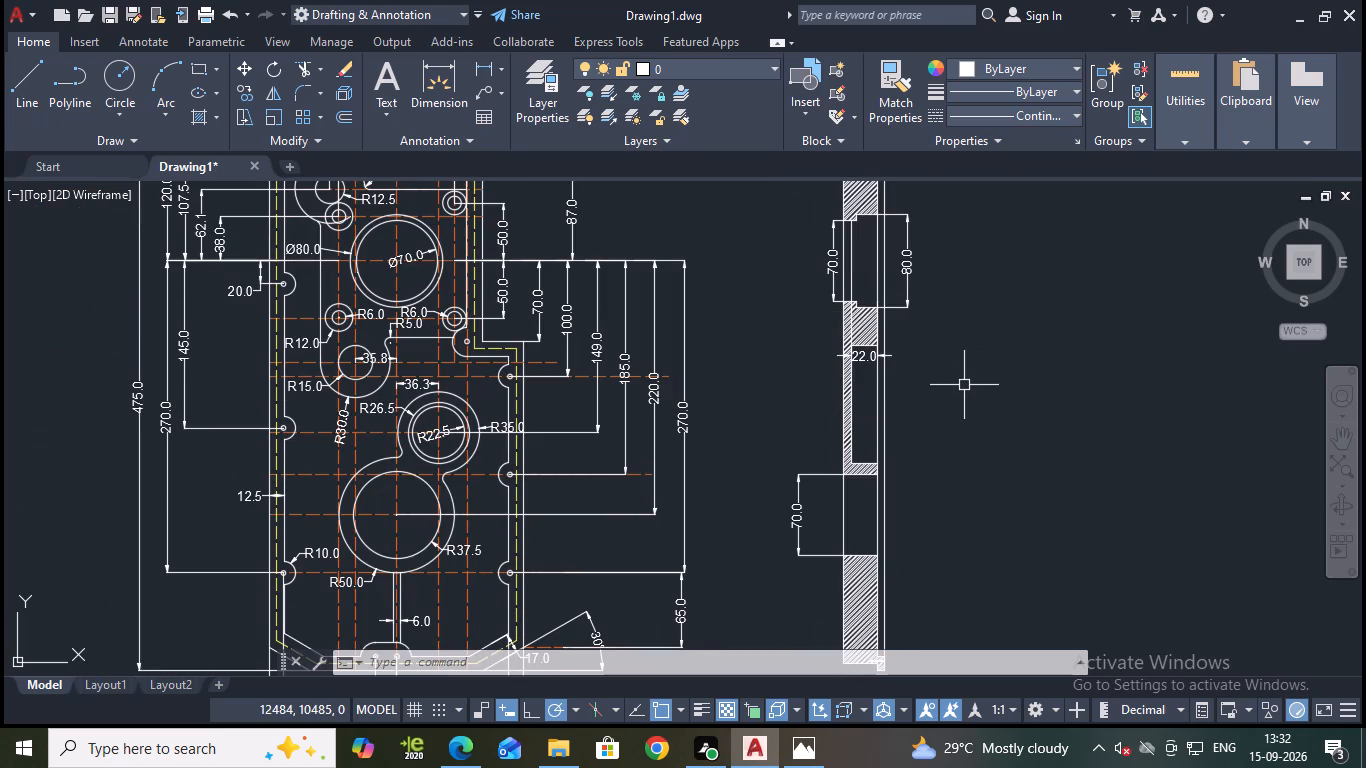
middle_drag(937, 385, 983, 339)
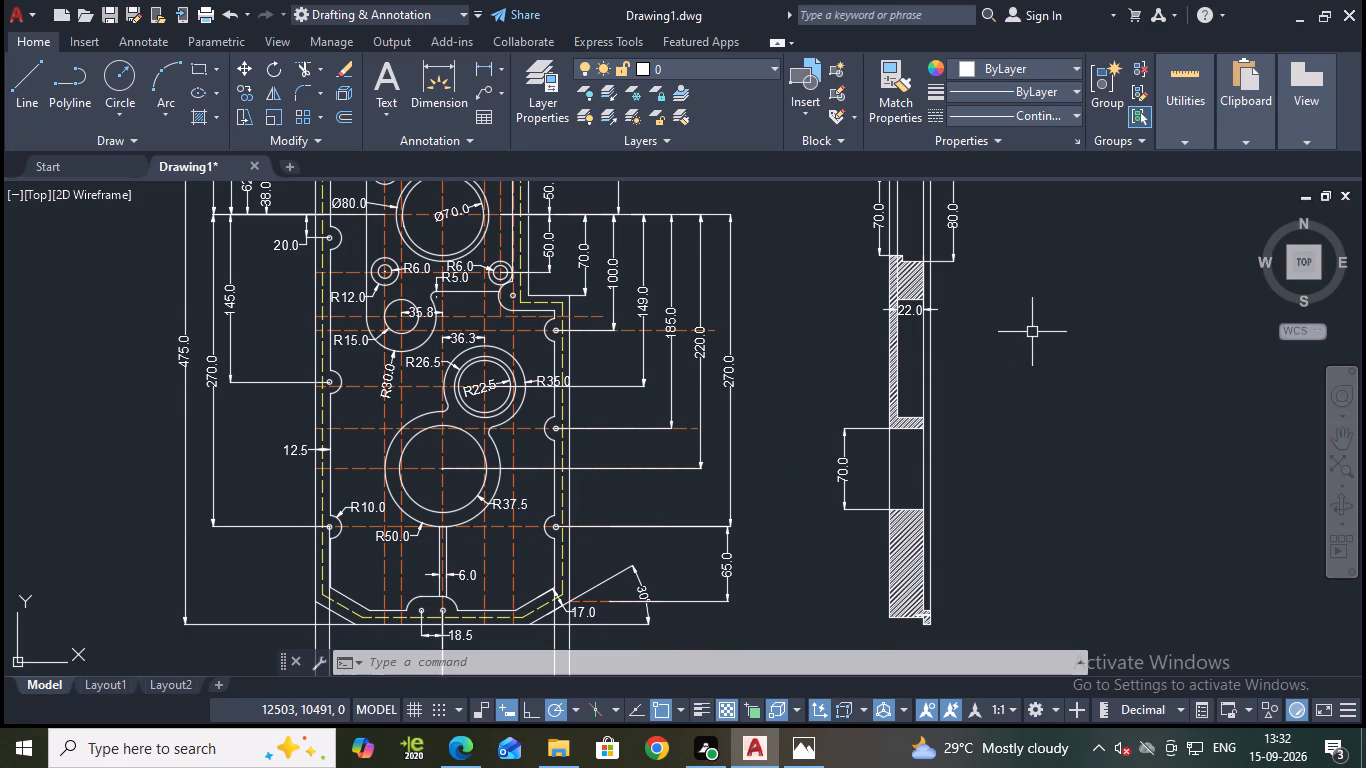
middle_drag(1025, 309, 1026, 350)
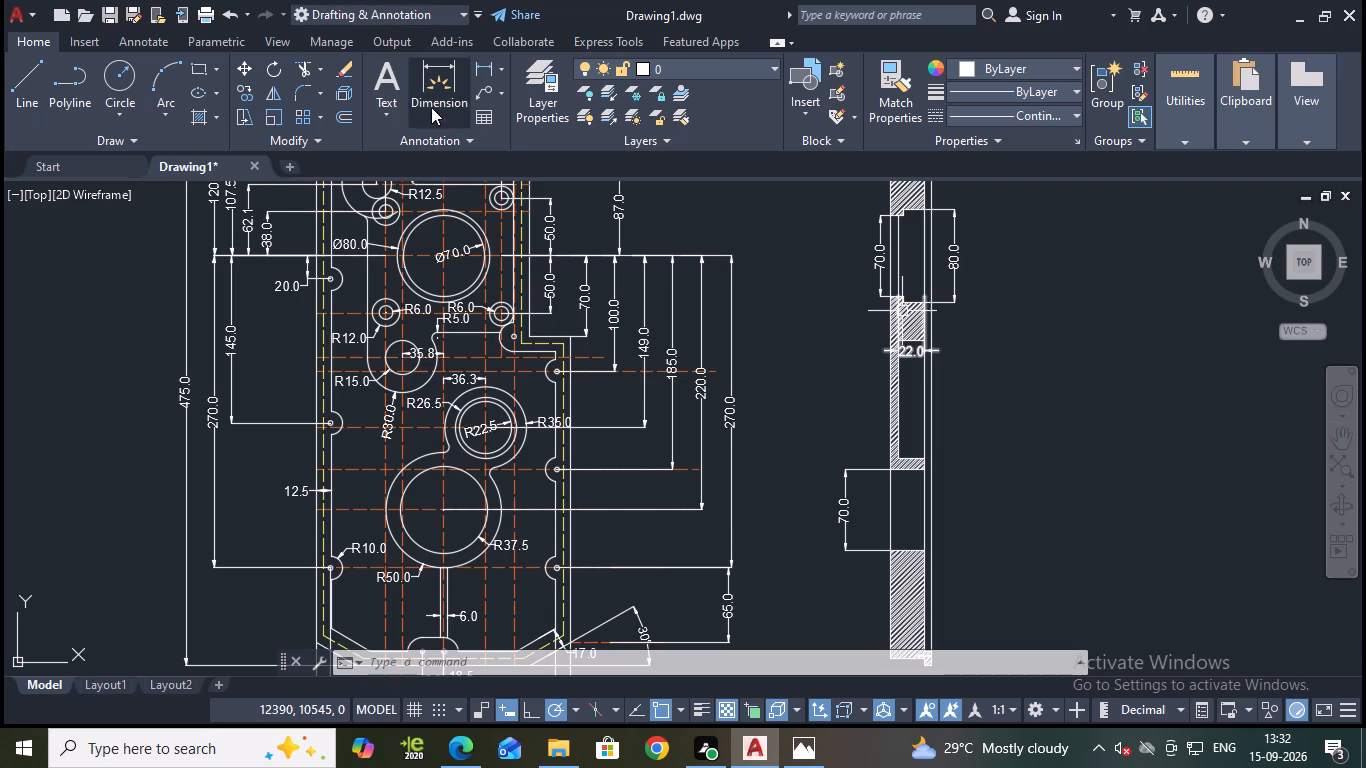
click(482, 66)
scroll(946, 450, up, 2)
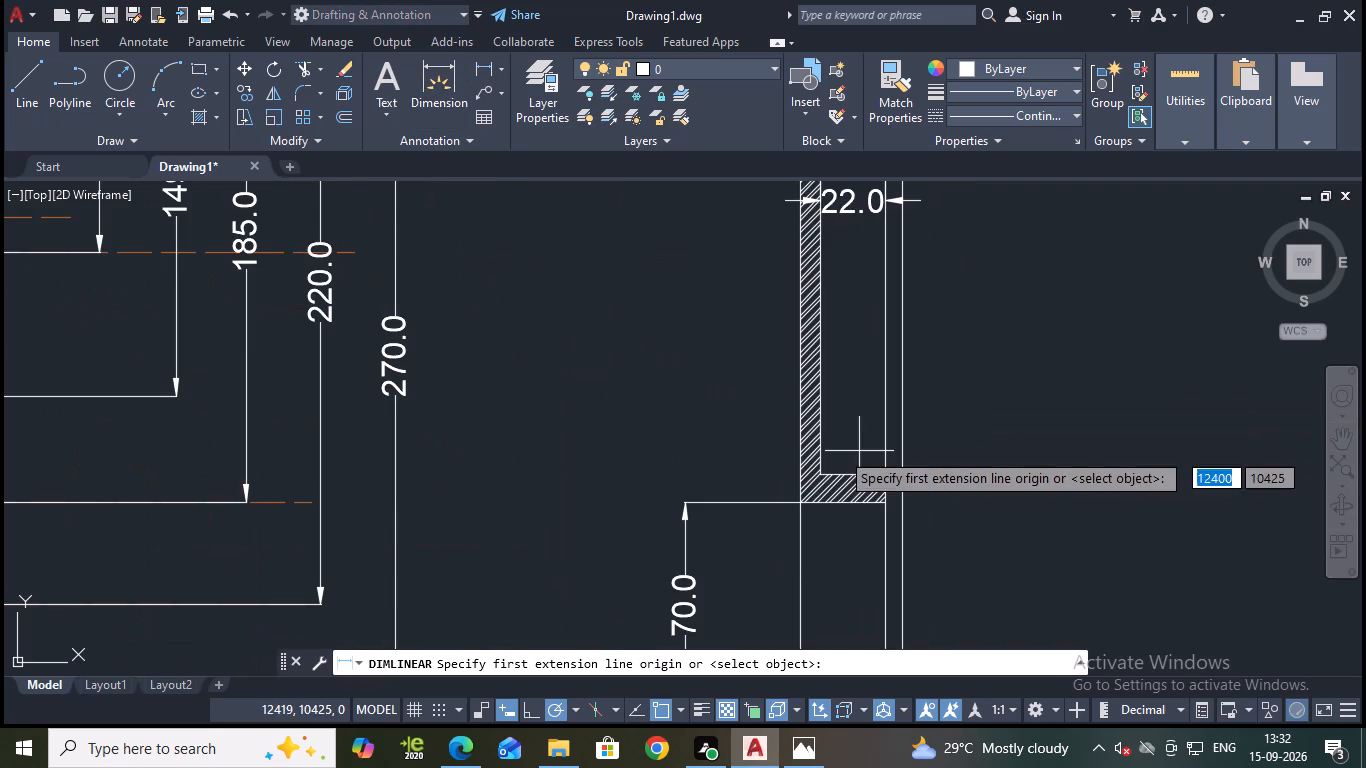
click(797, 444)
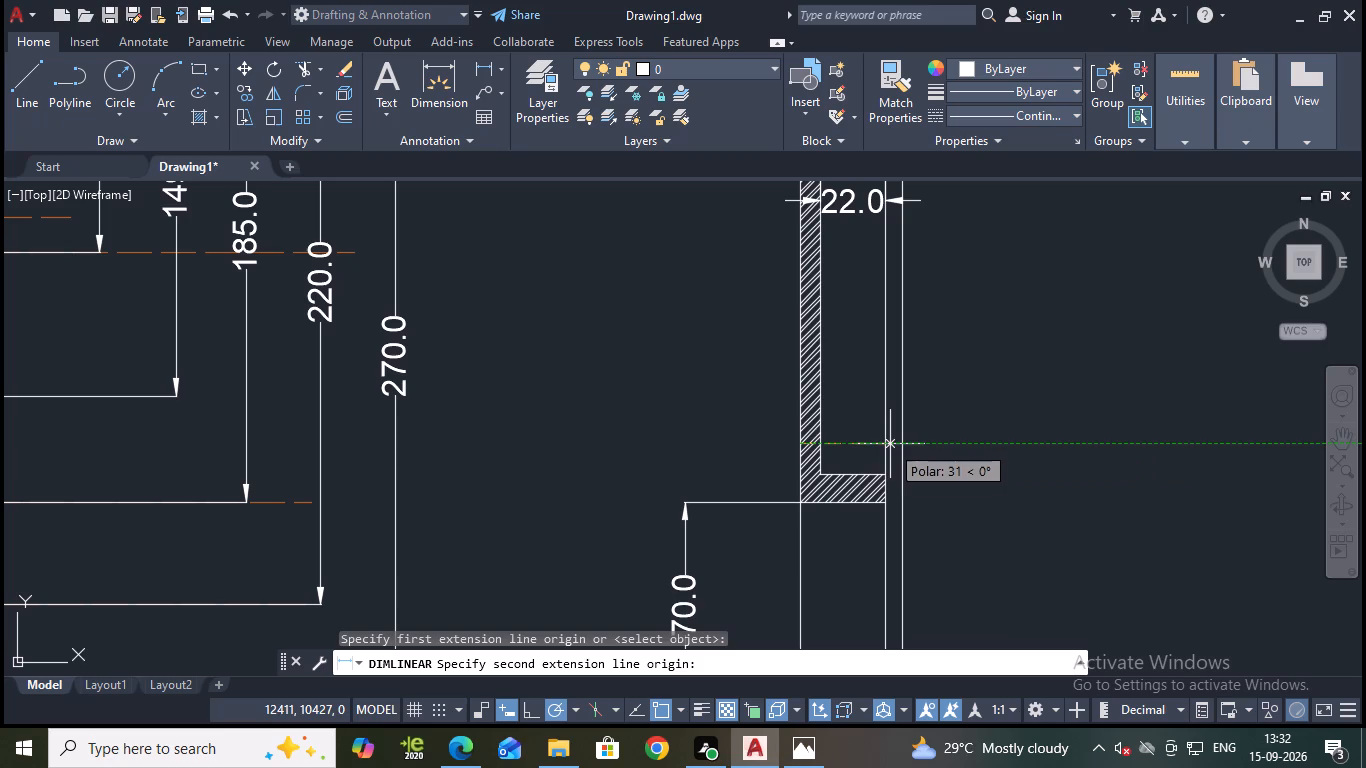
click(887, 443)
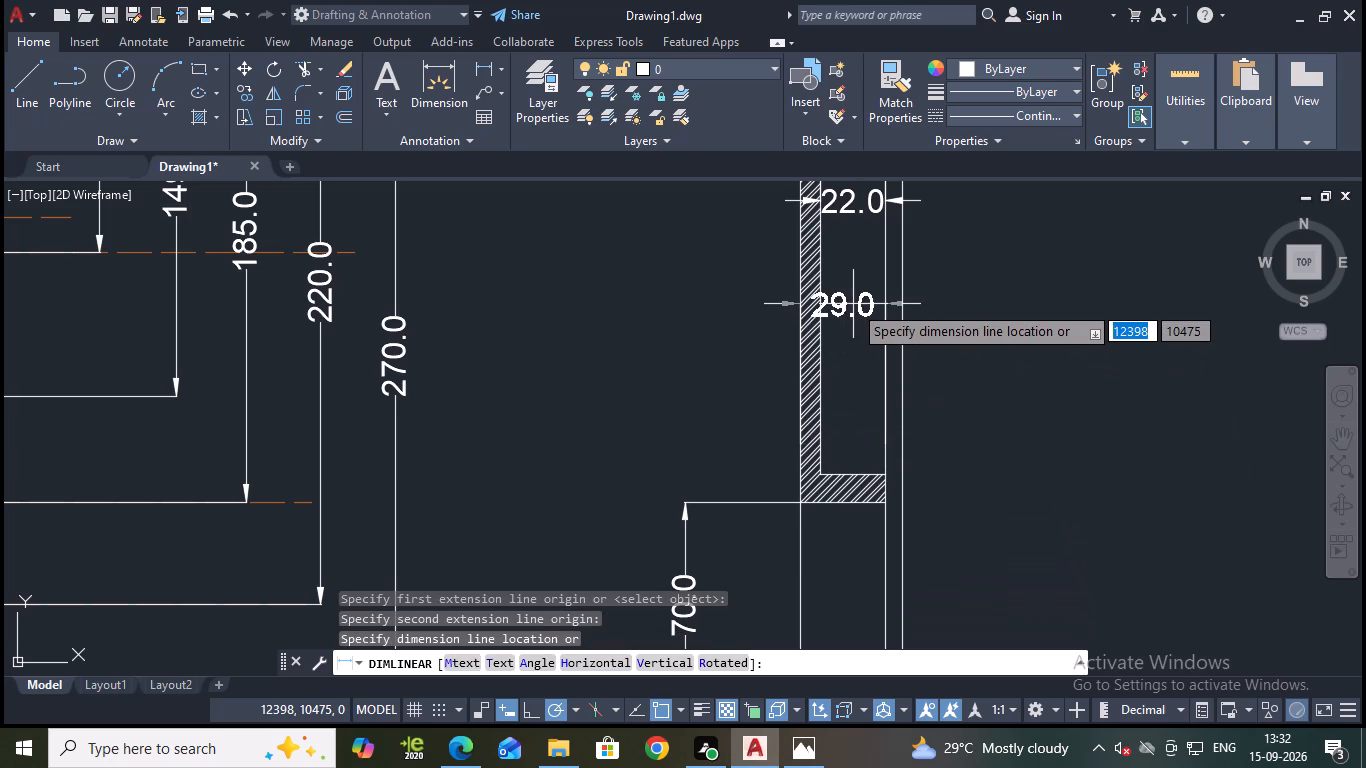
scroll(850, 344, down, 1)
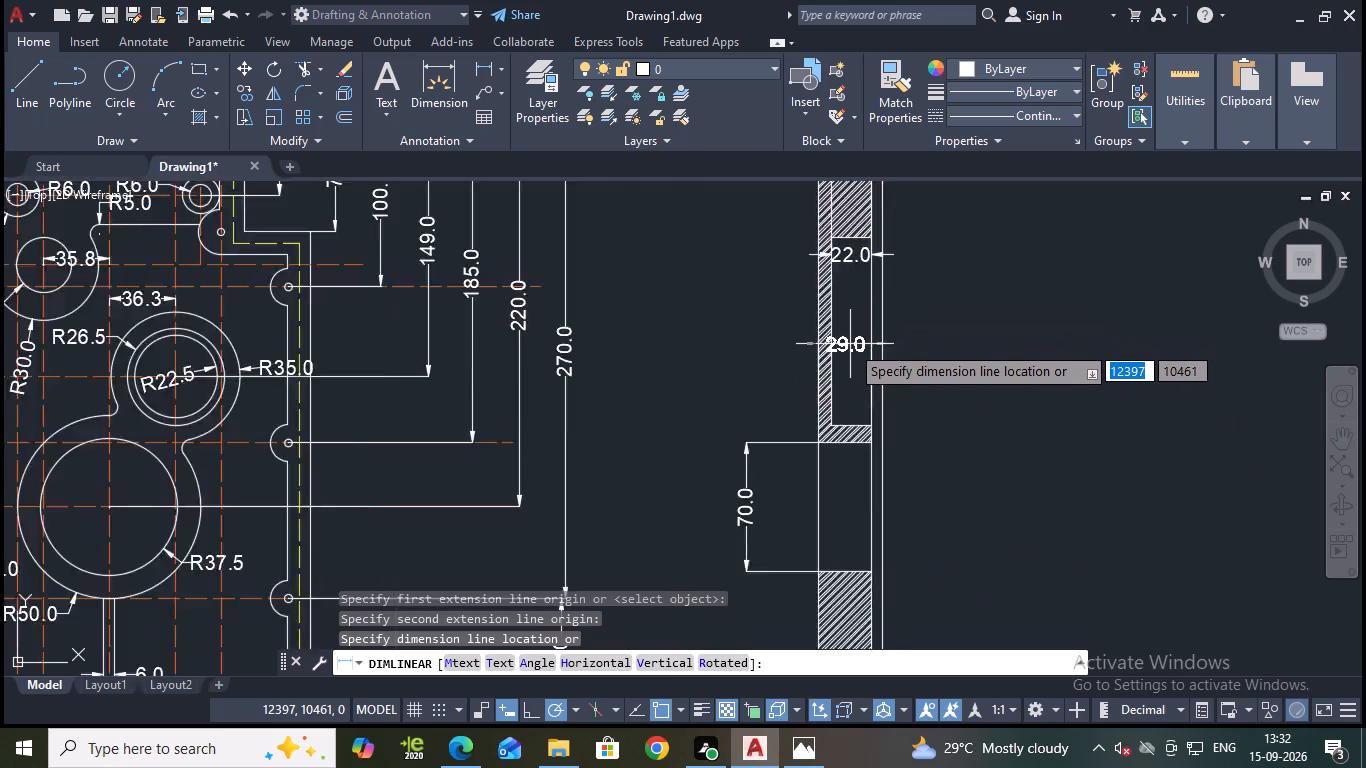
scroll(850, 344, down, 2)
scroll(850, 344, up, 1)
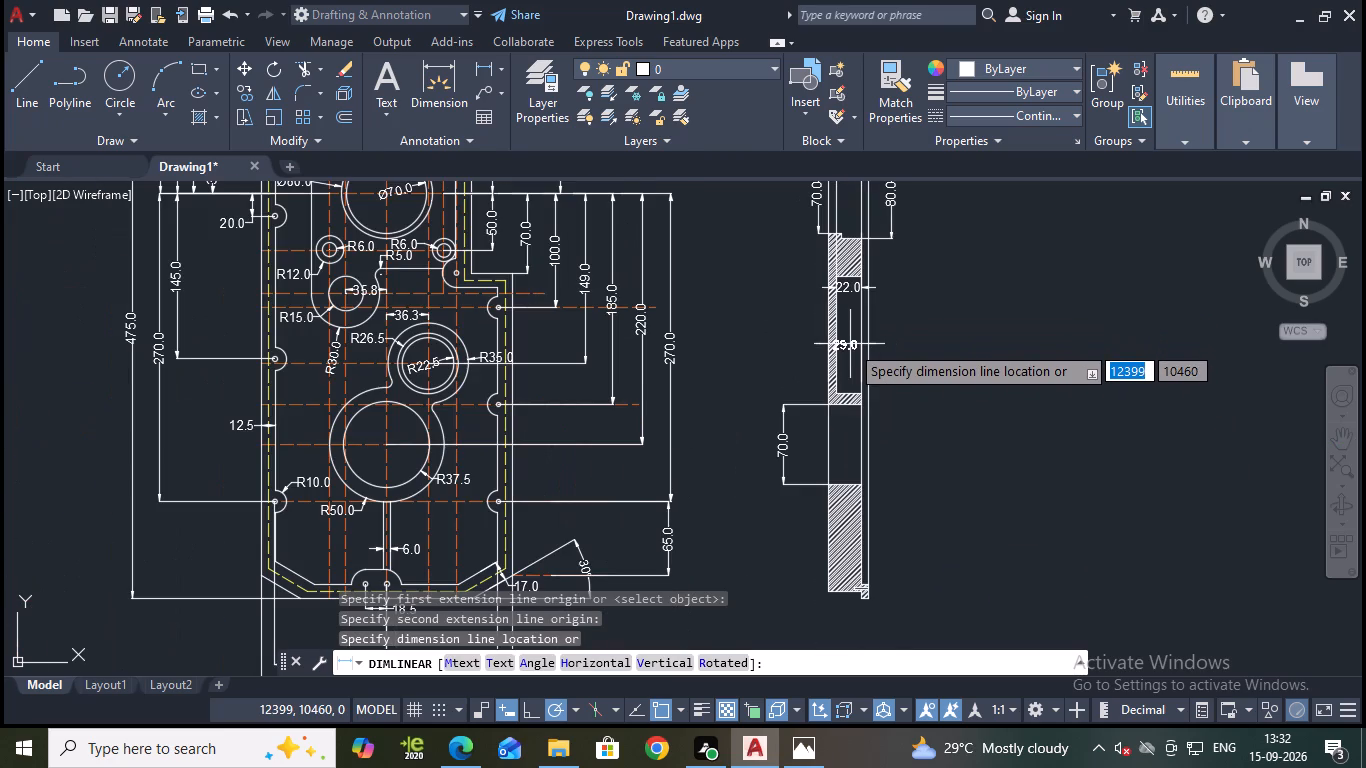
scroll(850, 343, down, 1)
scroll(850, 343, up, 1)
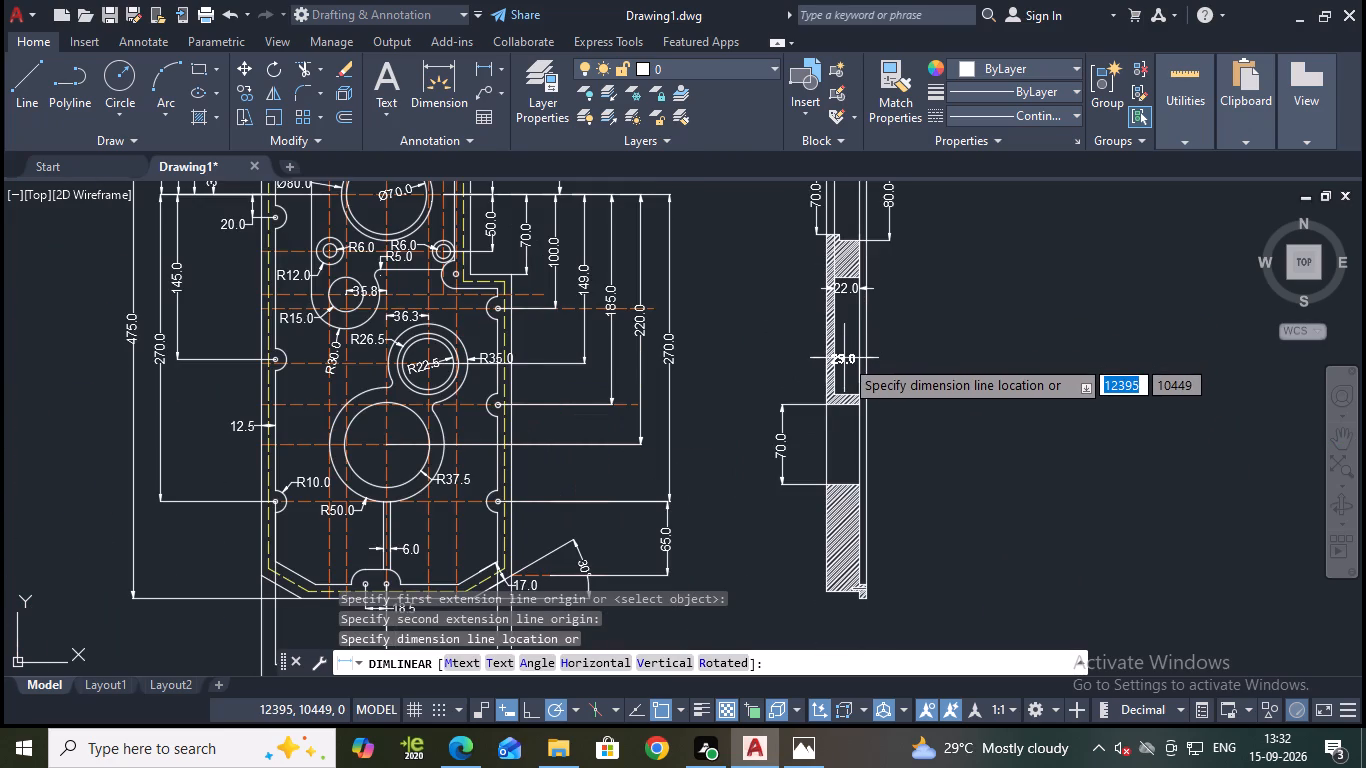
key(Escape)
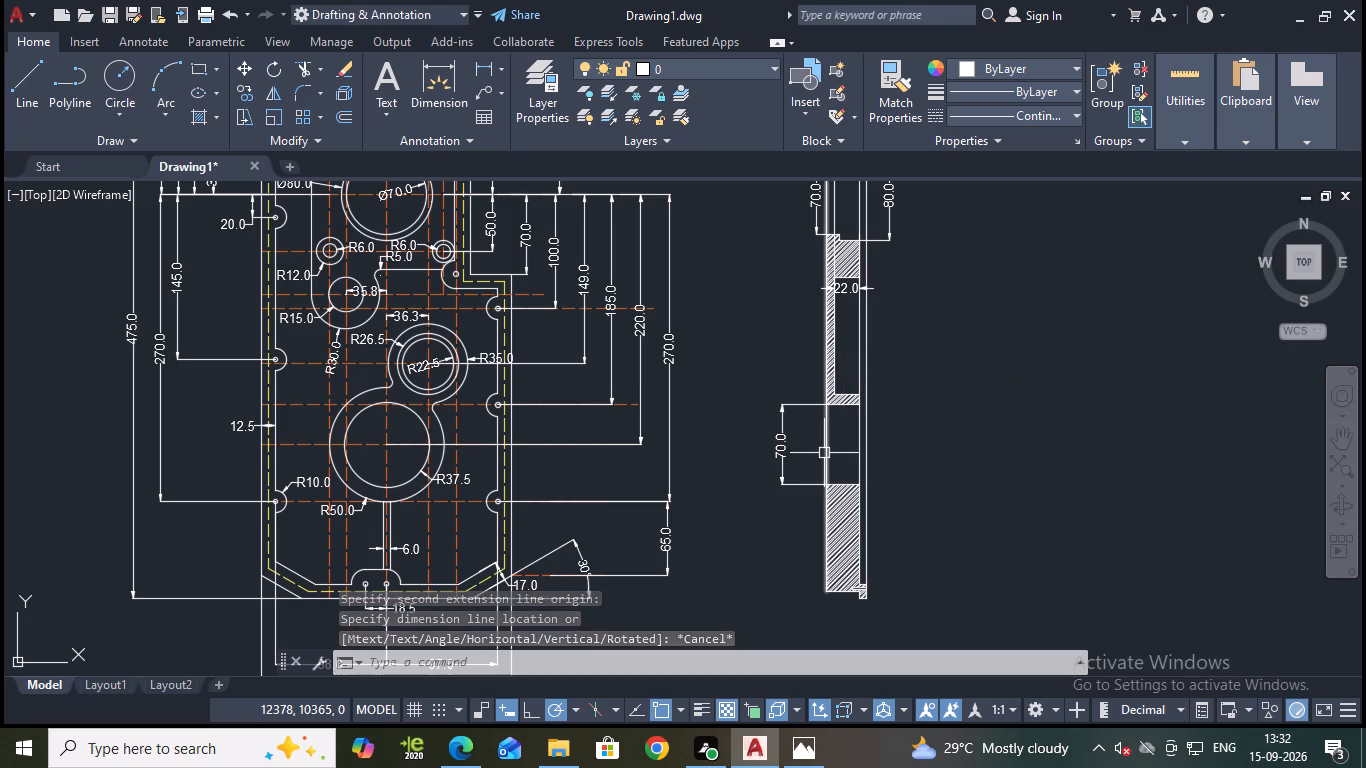
Offset the side section's outer face line 27.5 towards the pocket's depth line.
click(824, 453)
key(o)
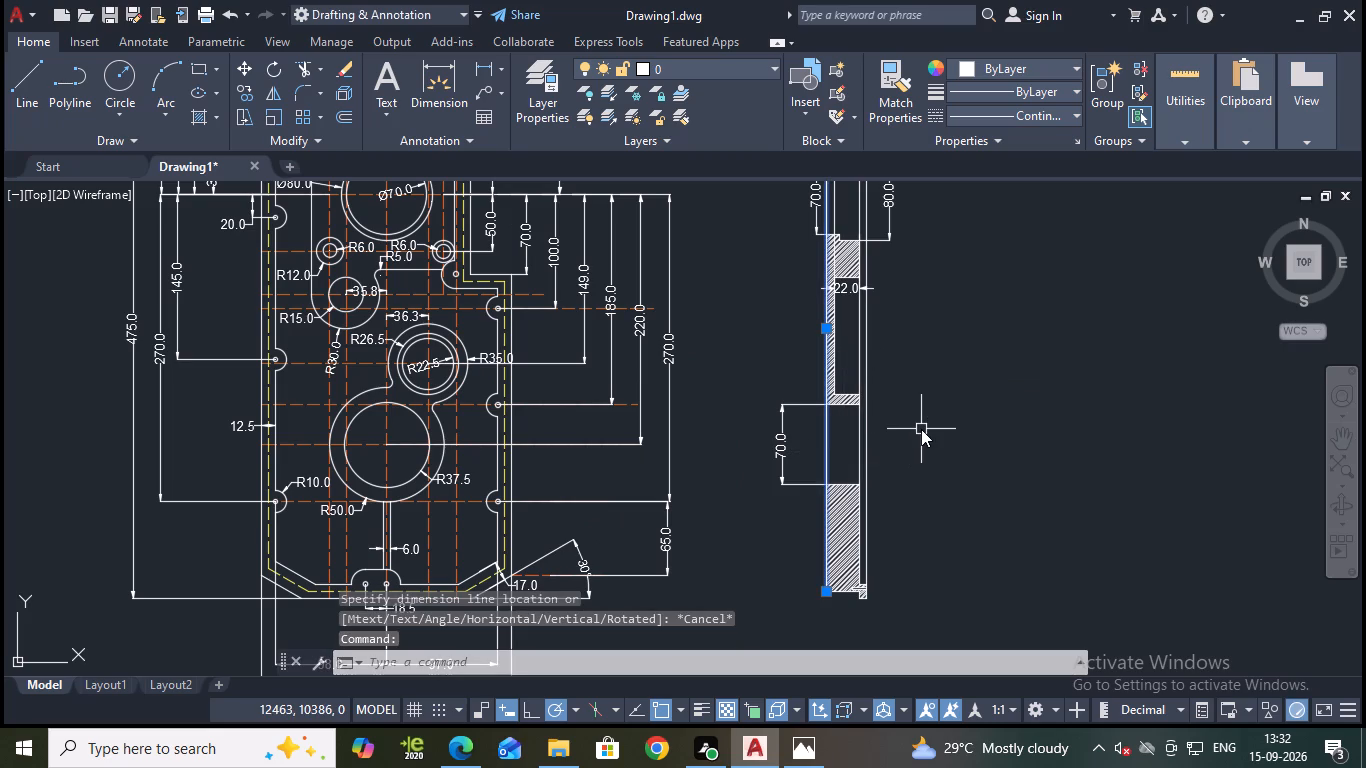
key(Return)
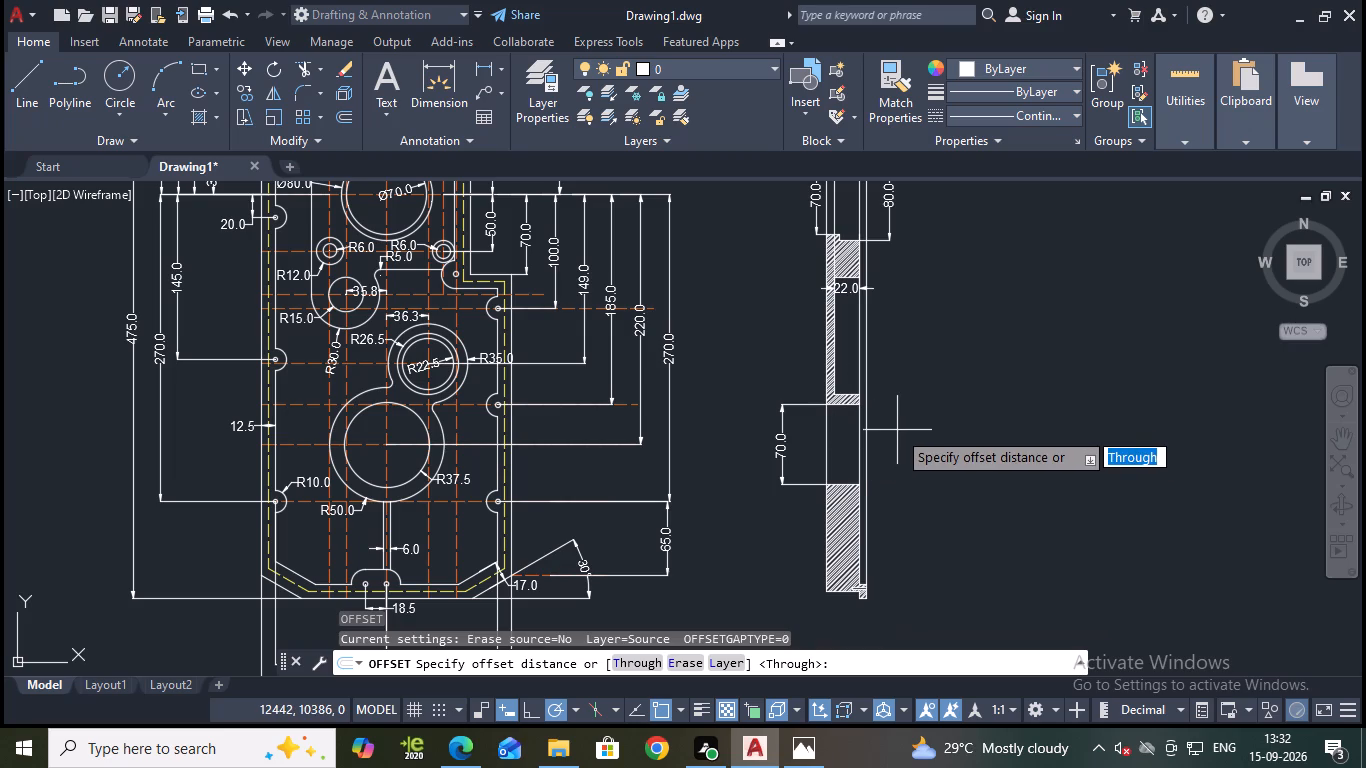
key(Return)
scroll(878, 439, up, 3)
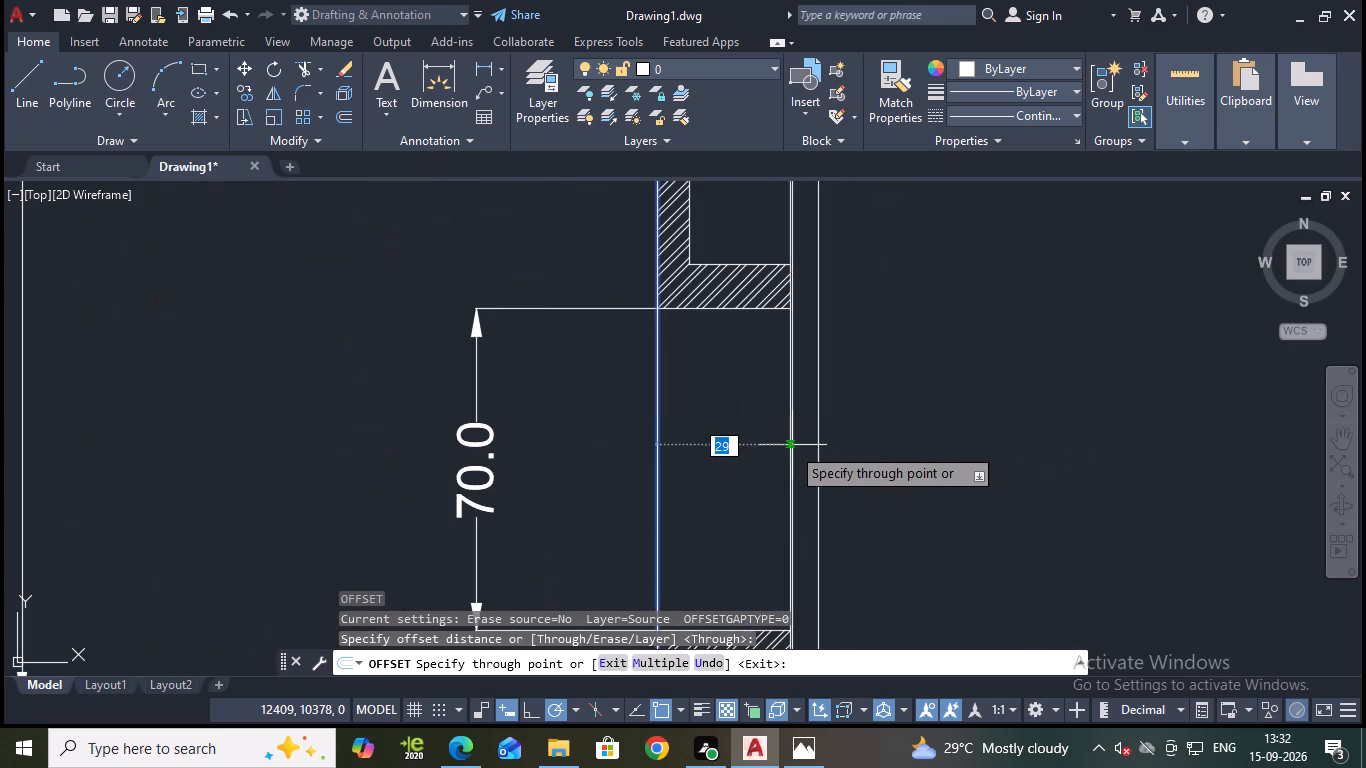
text(27.5)
key(Return)
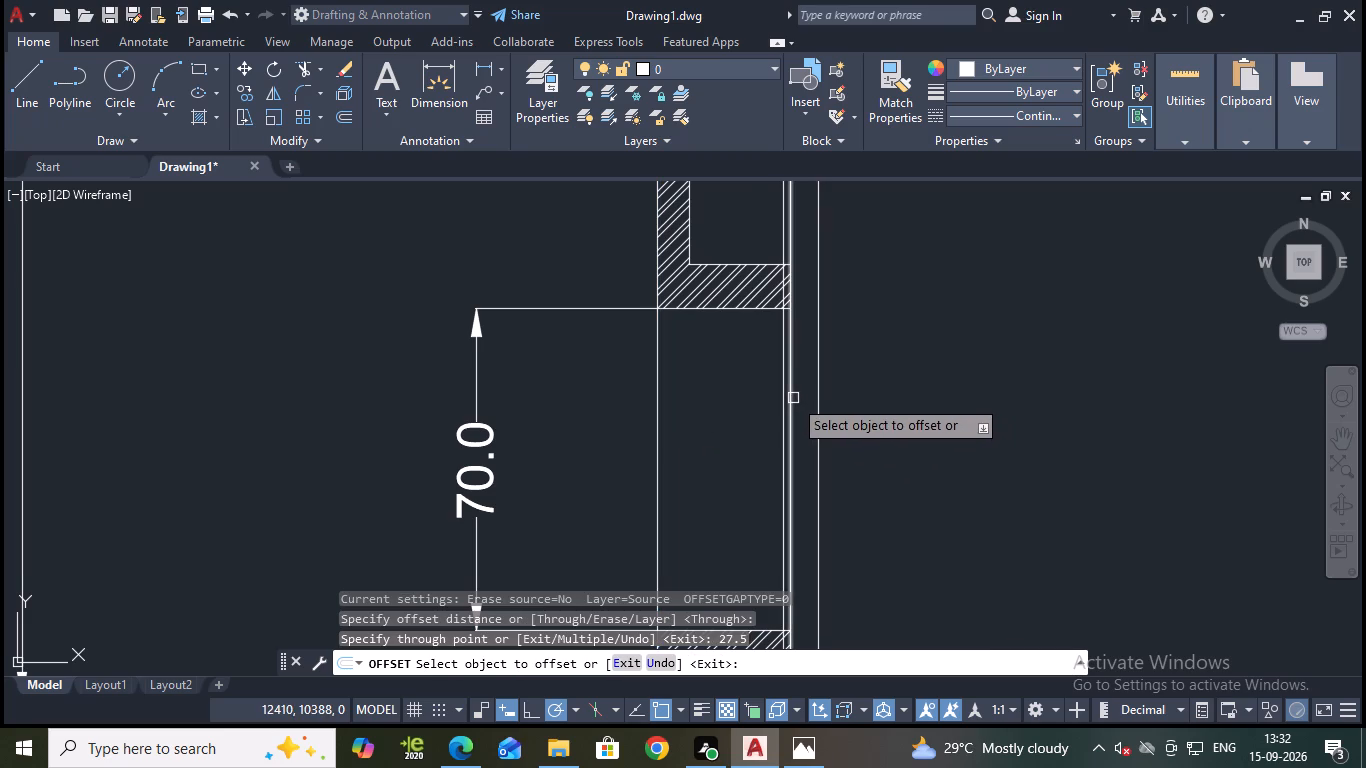
click(793, 398)
key(e)
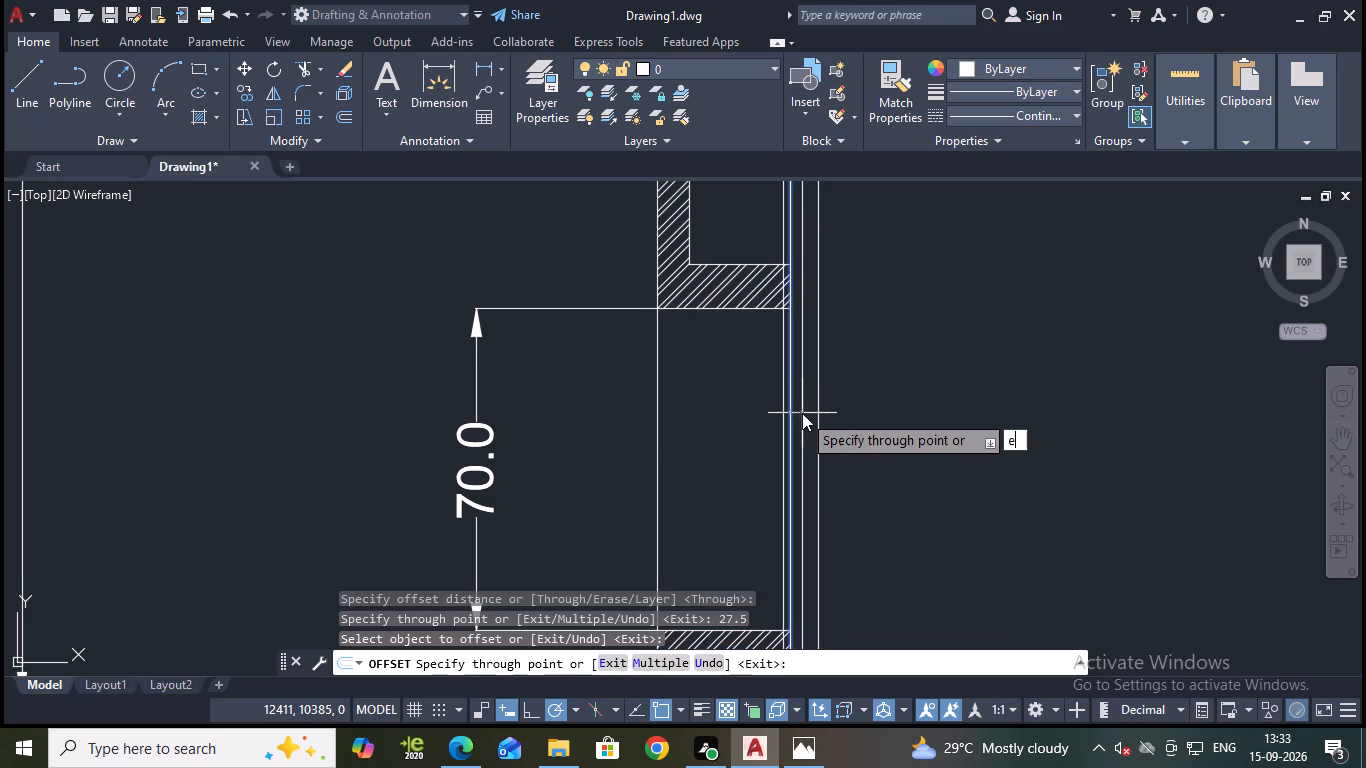
key(Return)
Around the section's 5.5 pocket, trim the old depth line, the upper pocket edge's overhang and the hatch strips beyond the new offset line.
scroll(802, 412, down, 2)
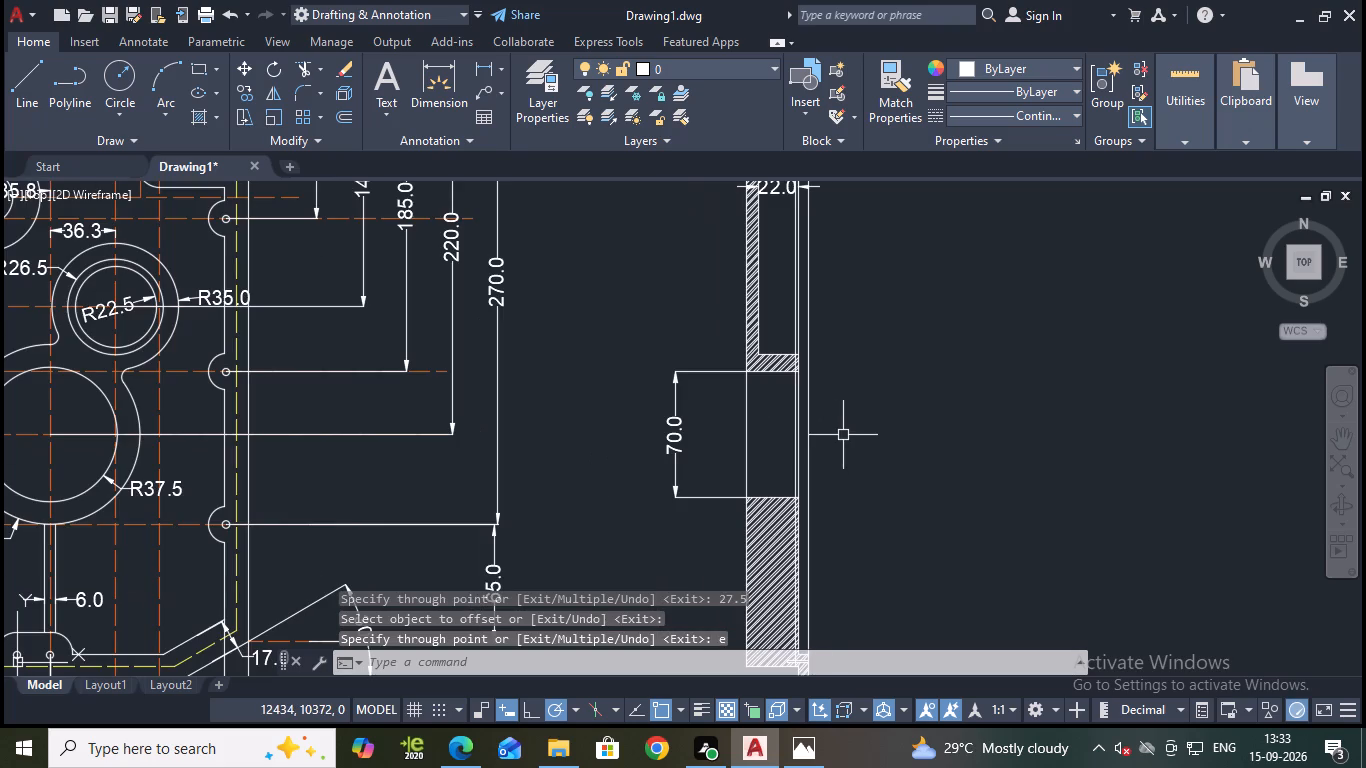
middle_drag(869, 357, 870, 544)
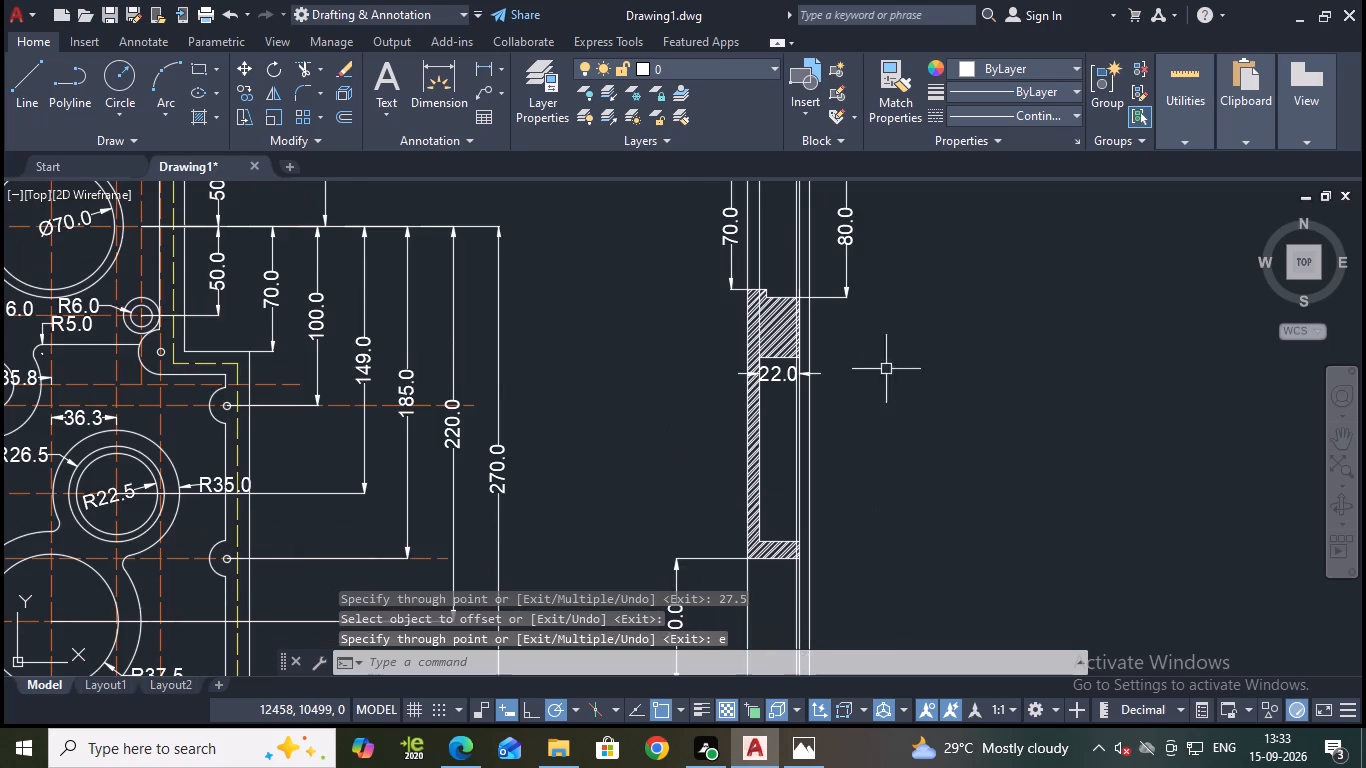
middle_drag(874, 340, 888, 493)
middle_drag(899, 338, 920, 512)
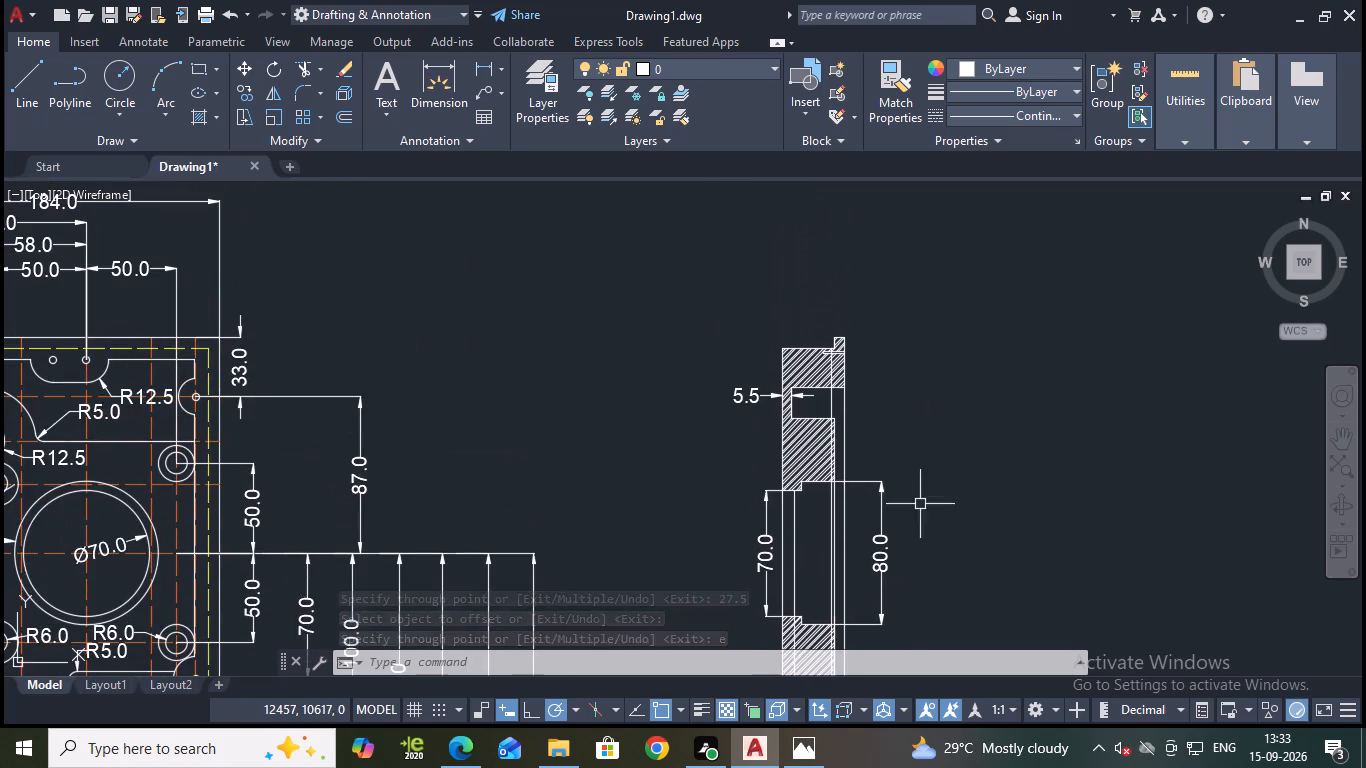
scroll(909, 472, up, 2)
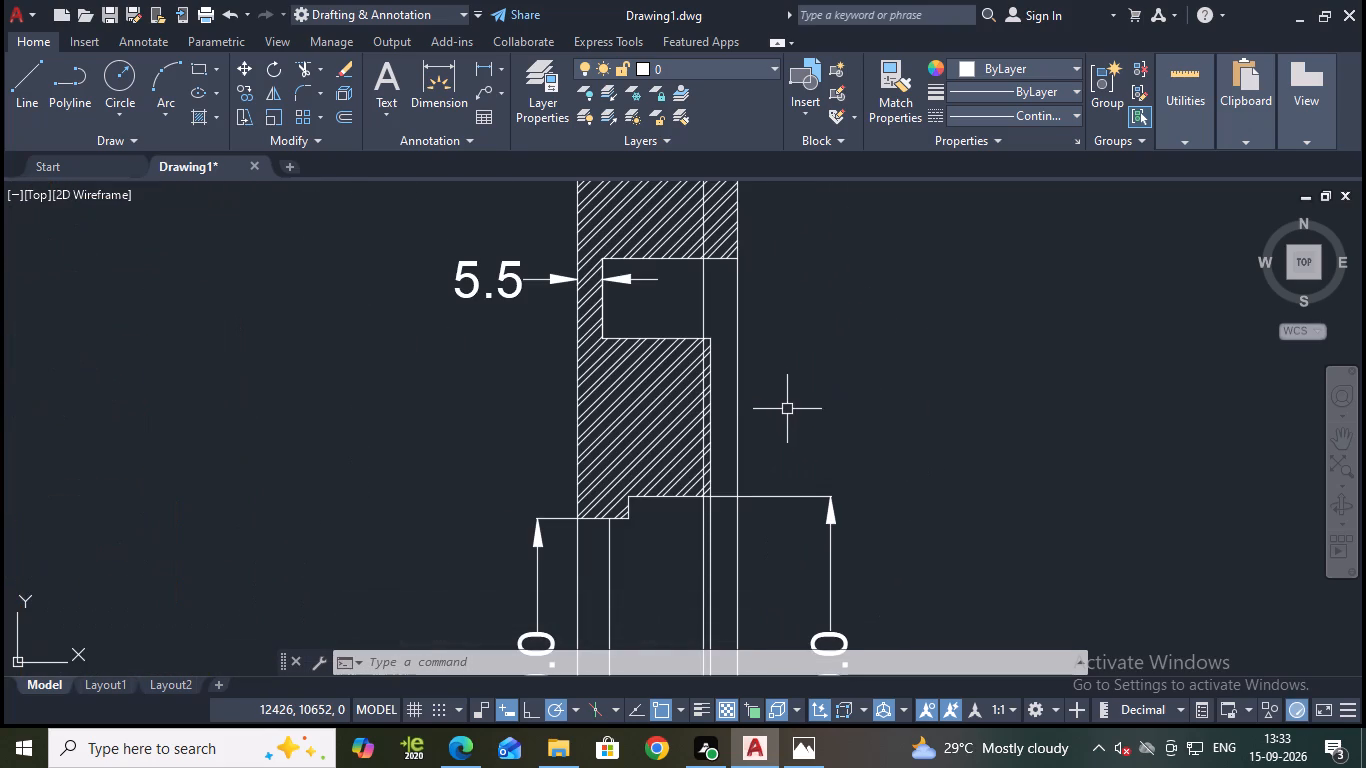
key(Escape)
text(tr)
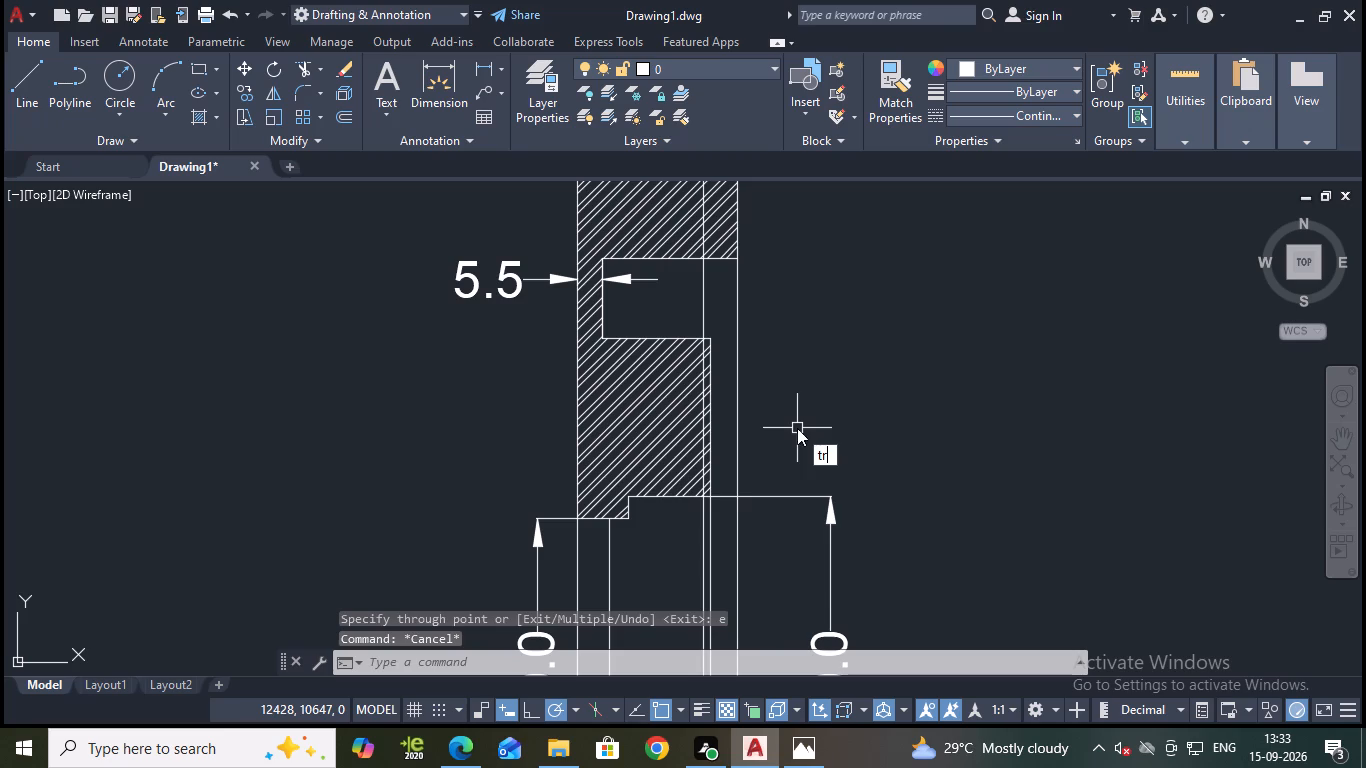
key(Return)
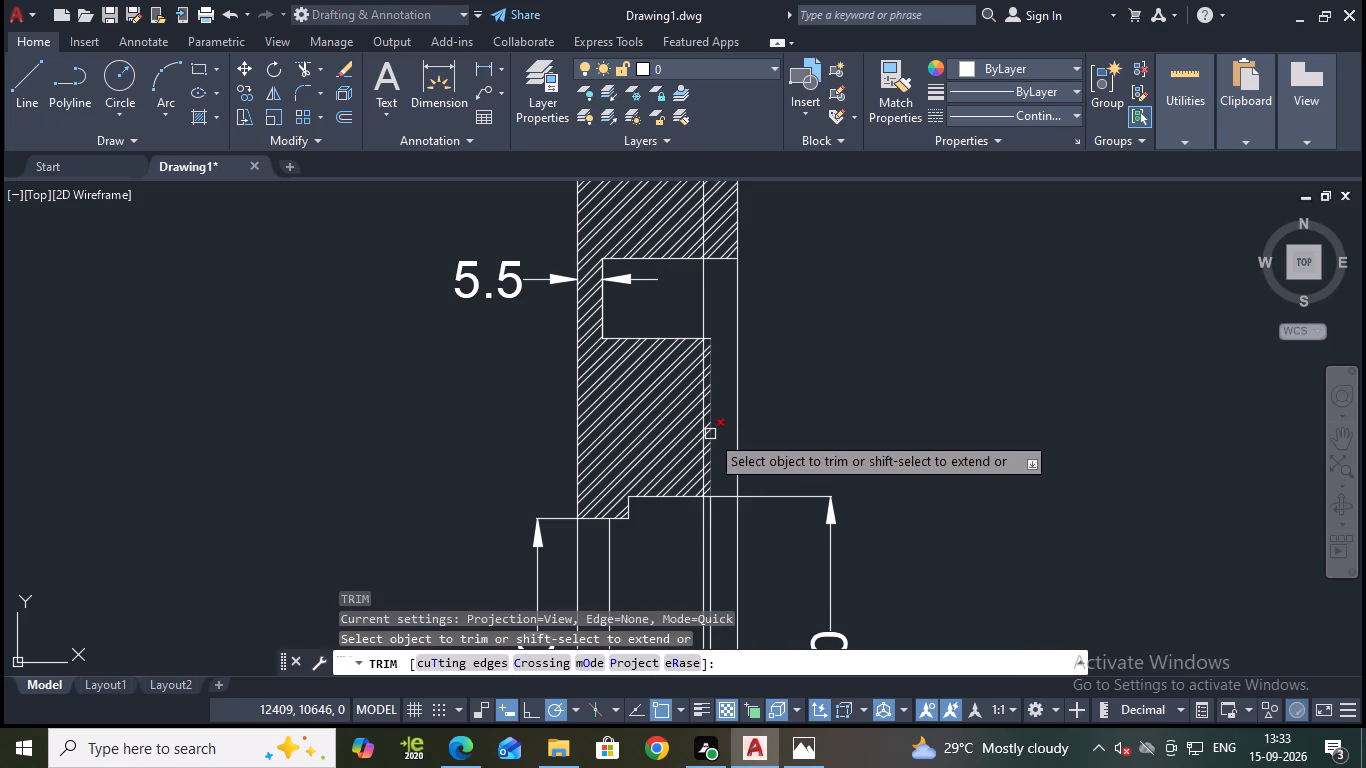
click(710, 434)
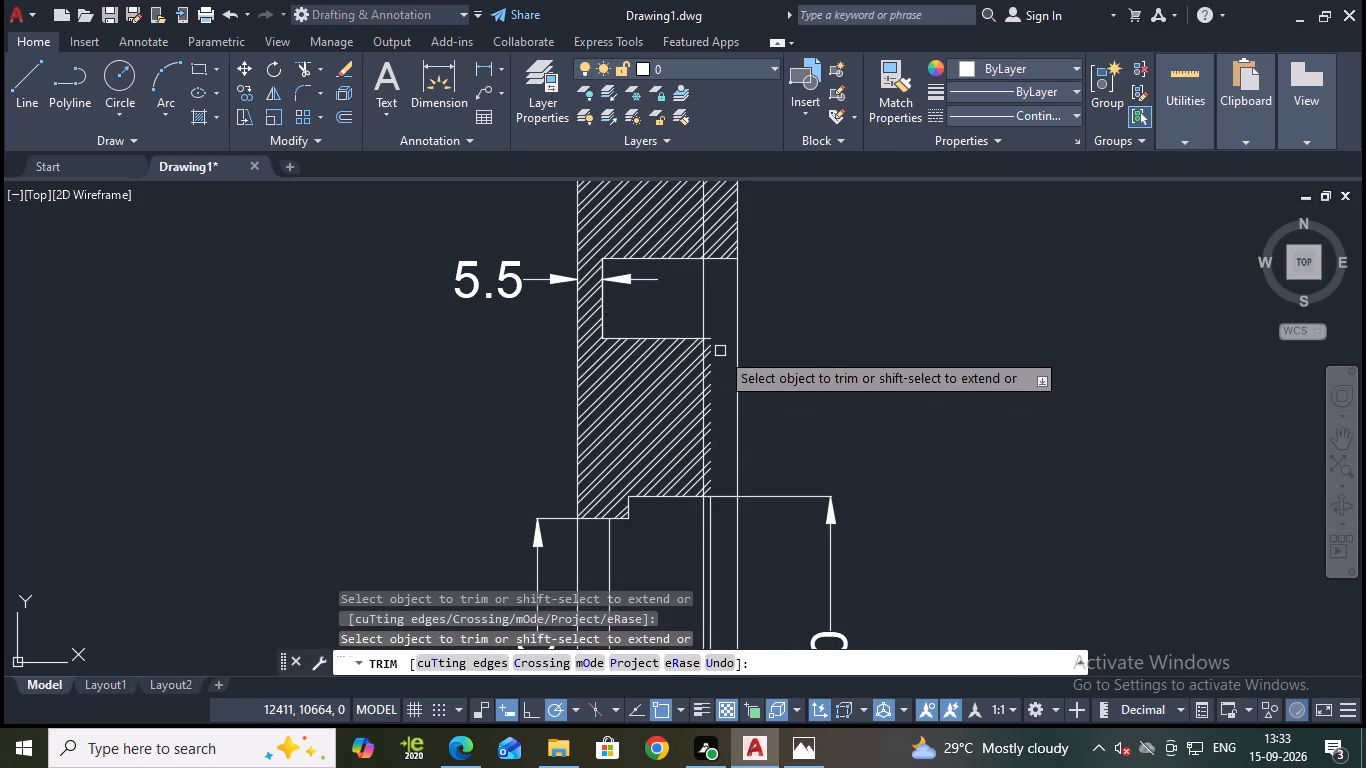
middle_drag(782, 292, 813, 454)
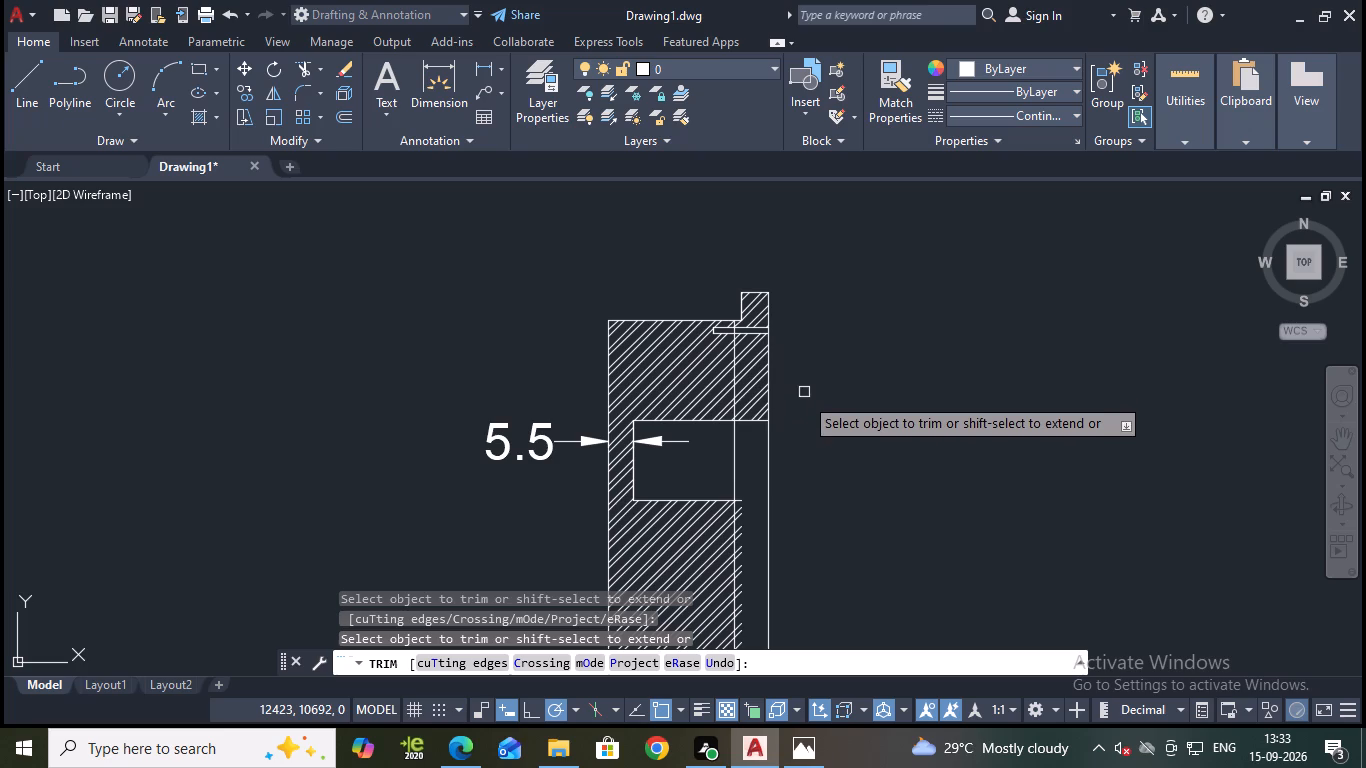
click(753, 424)
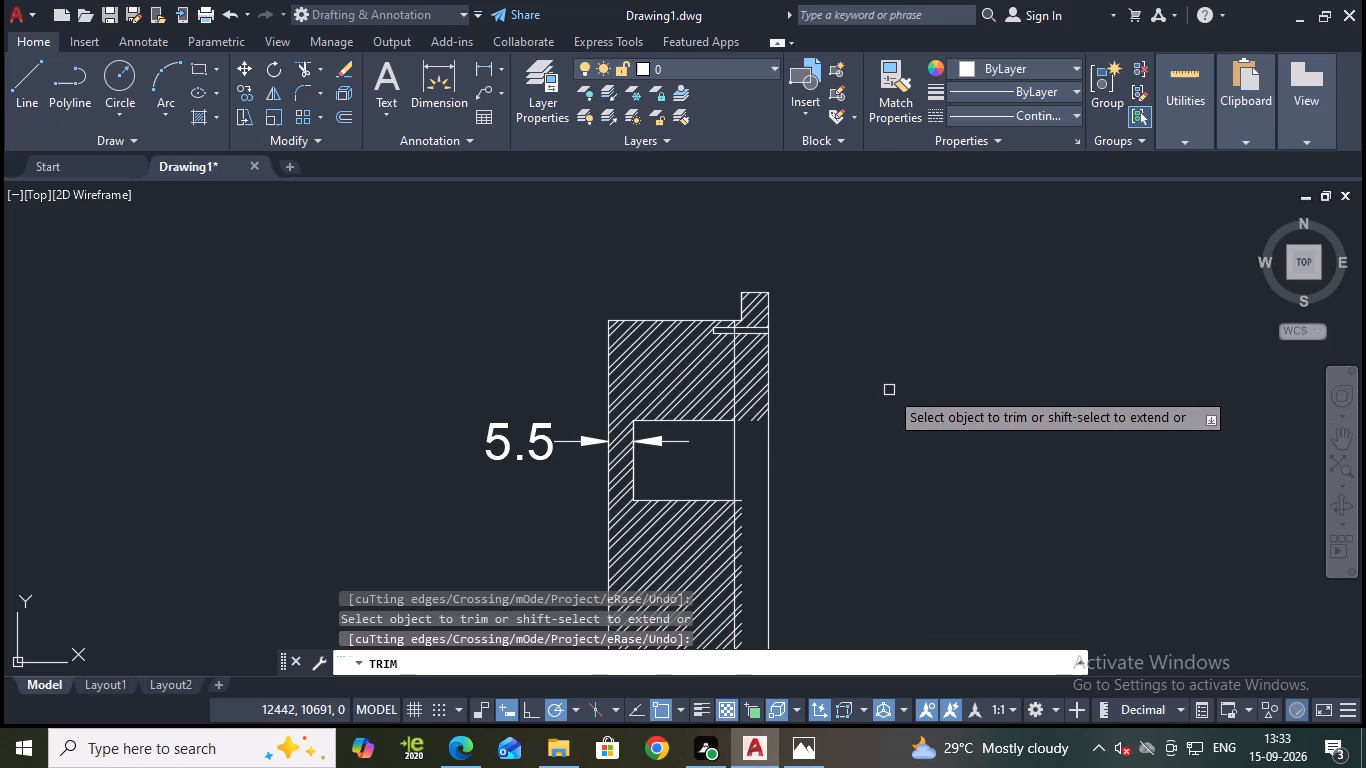
click(746, 342)
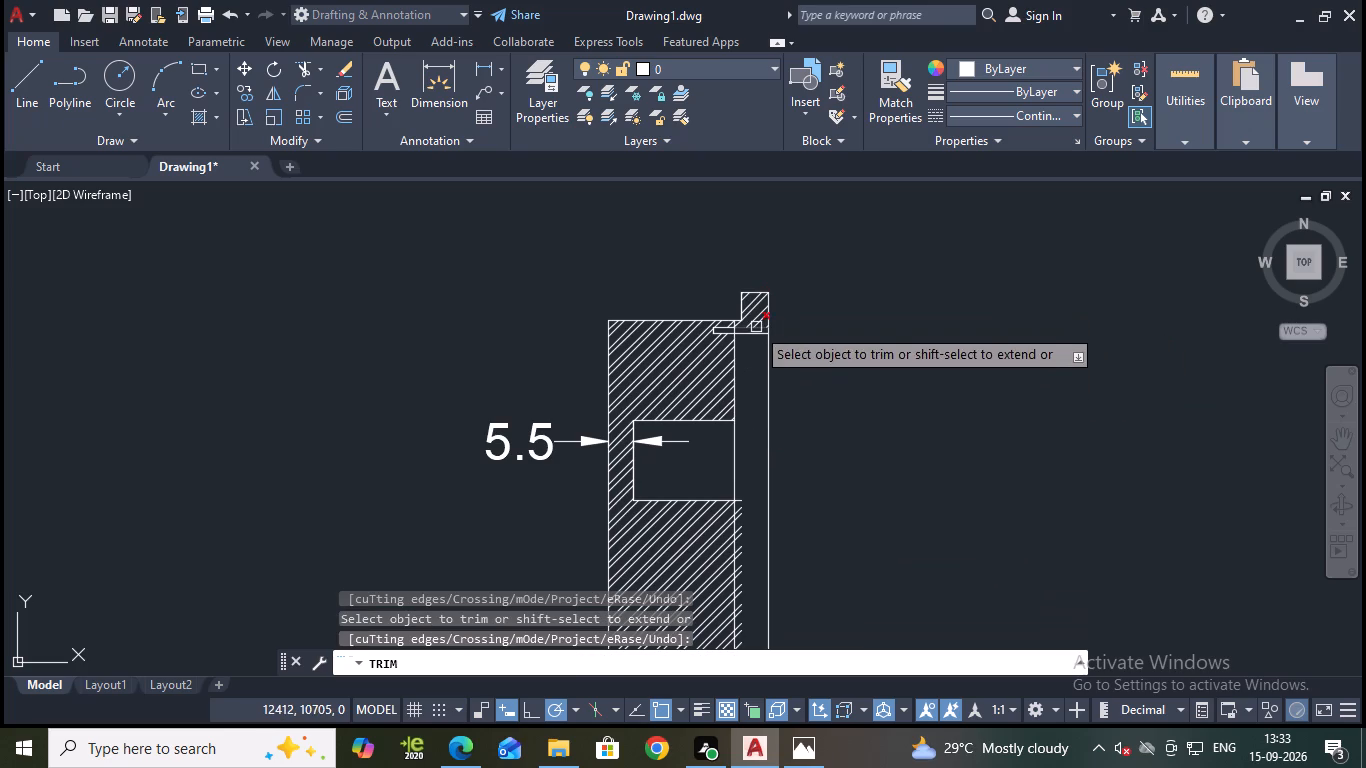
scroll(787, 461, down, 1)
scroll(751, 539, up, 3)
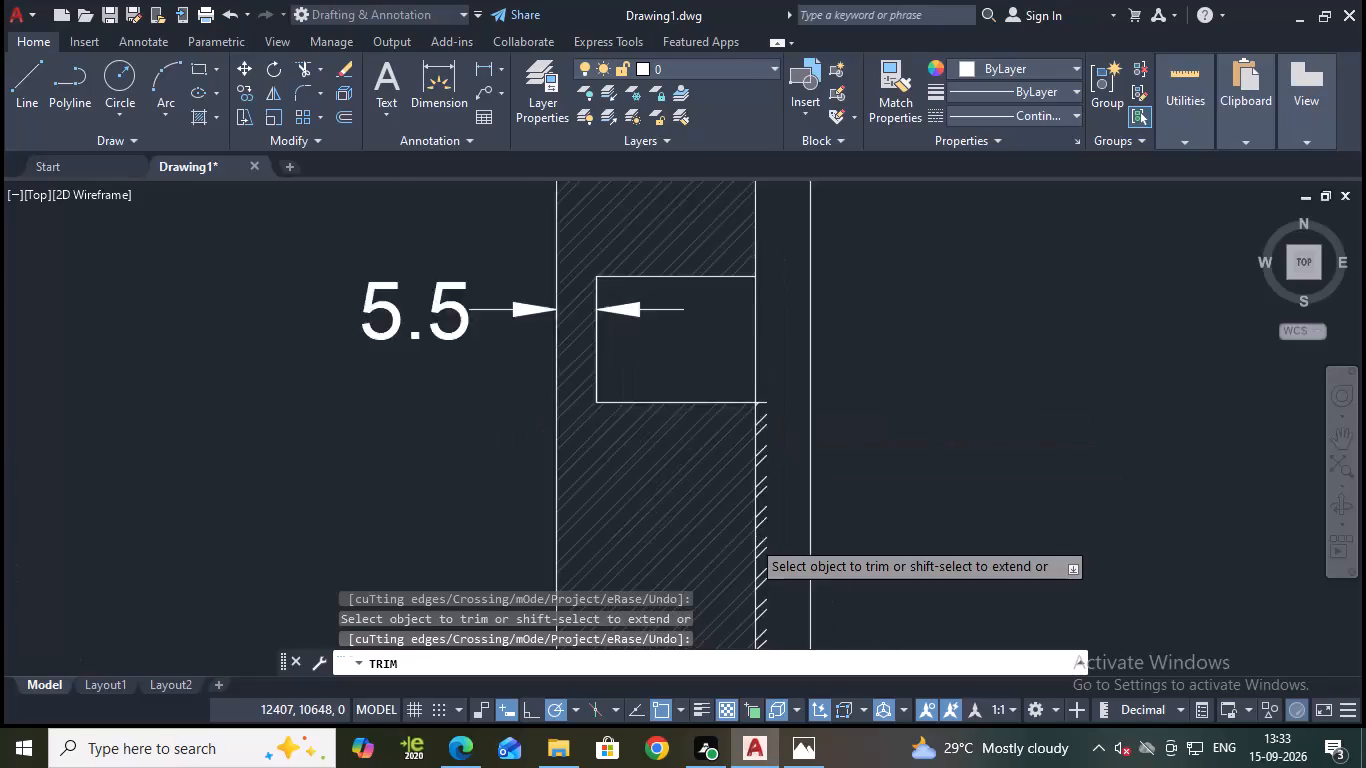
click(773, 459)
Trim the side section's old depth line across the 80.0 bore and along the hatched block beneath it.
scroll(773, 459, down, 2)
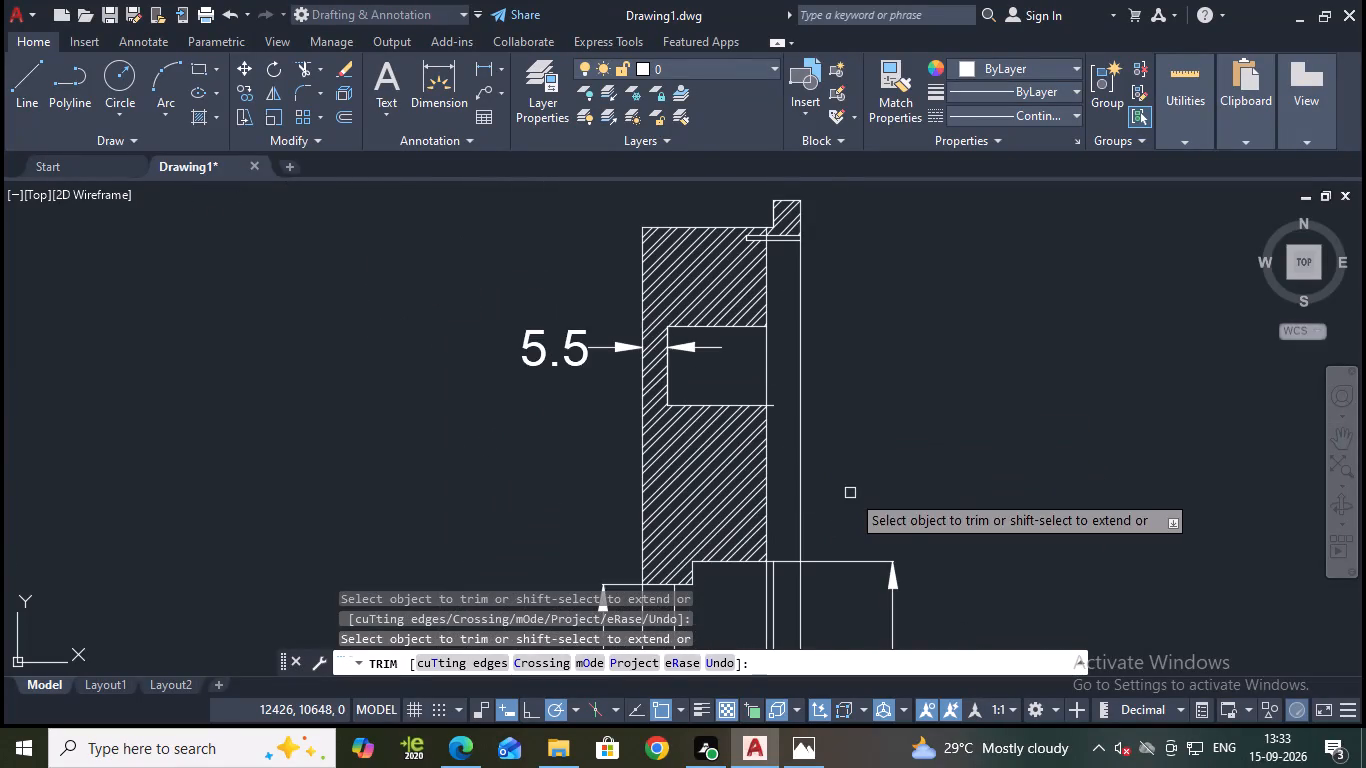
middle_drag(852, 494, 867, 278)
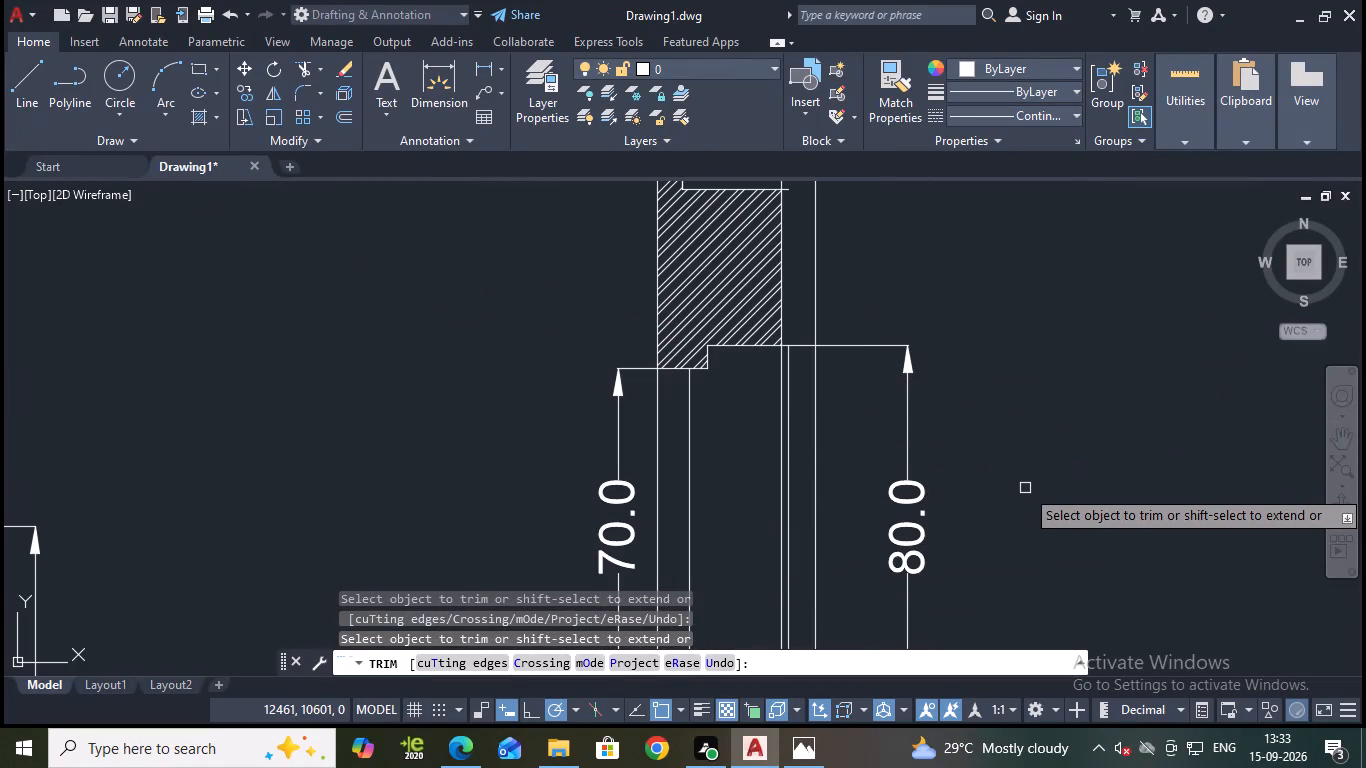
middle_drag(1025, 486, 1027, 316)
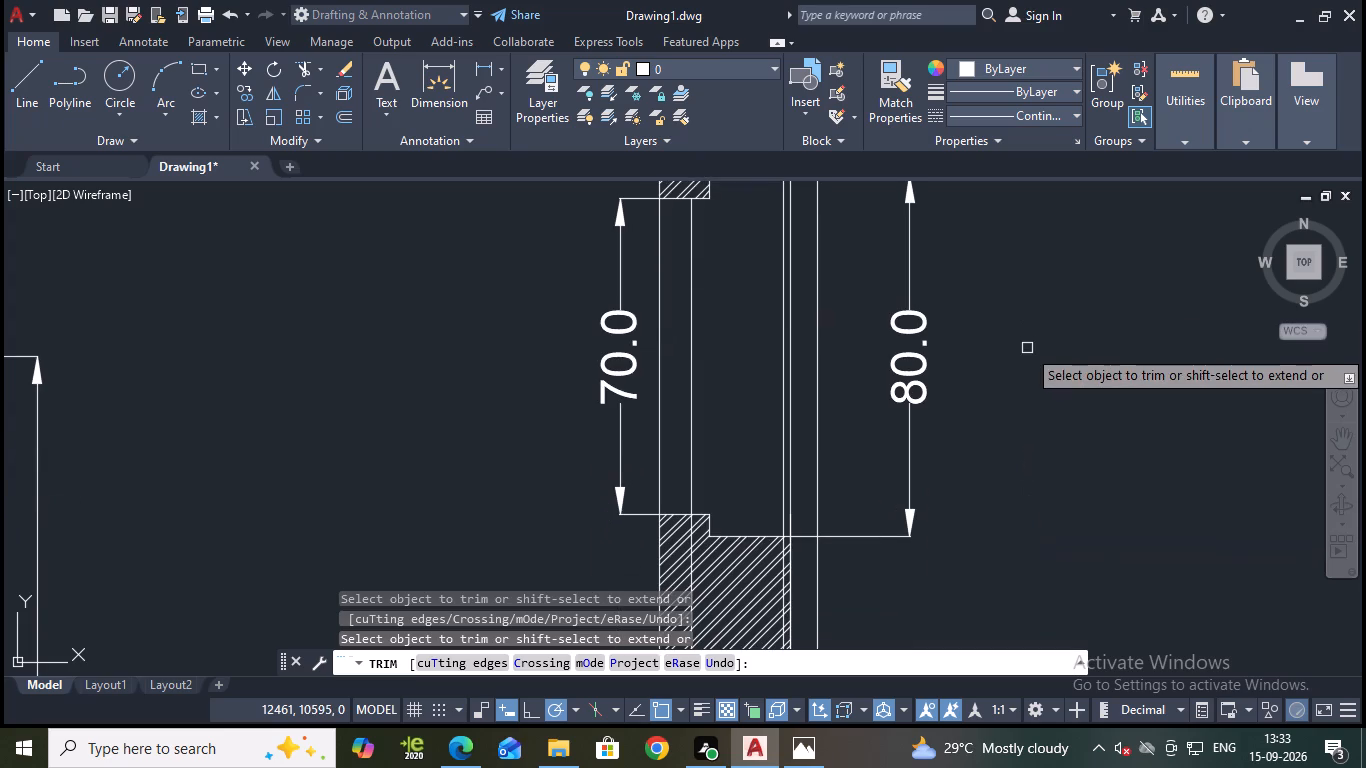
click(794, 496)
click(793, 522)
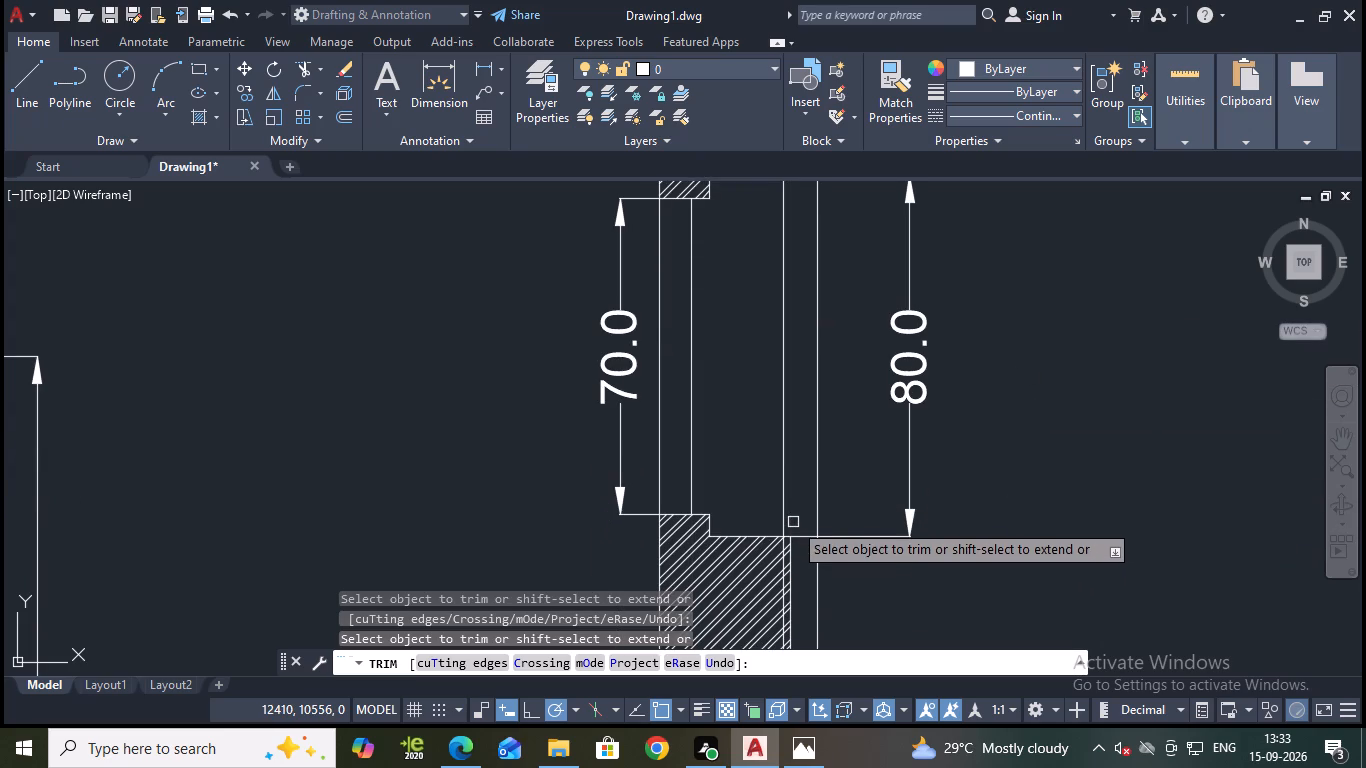
click(794, 579)
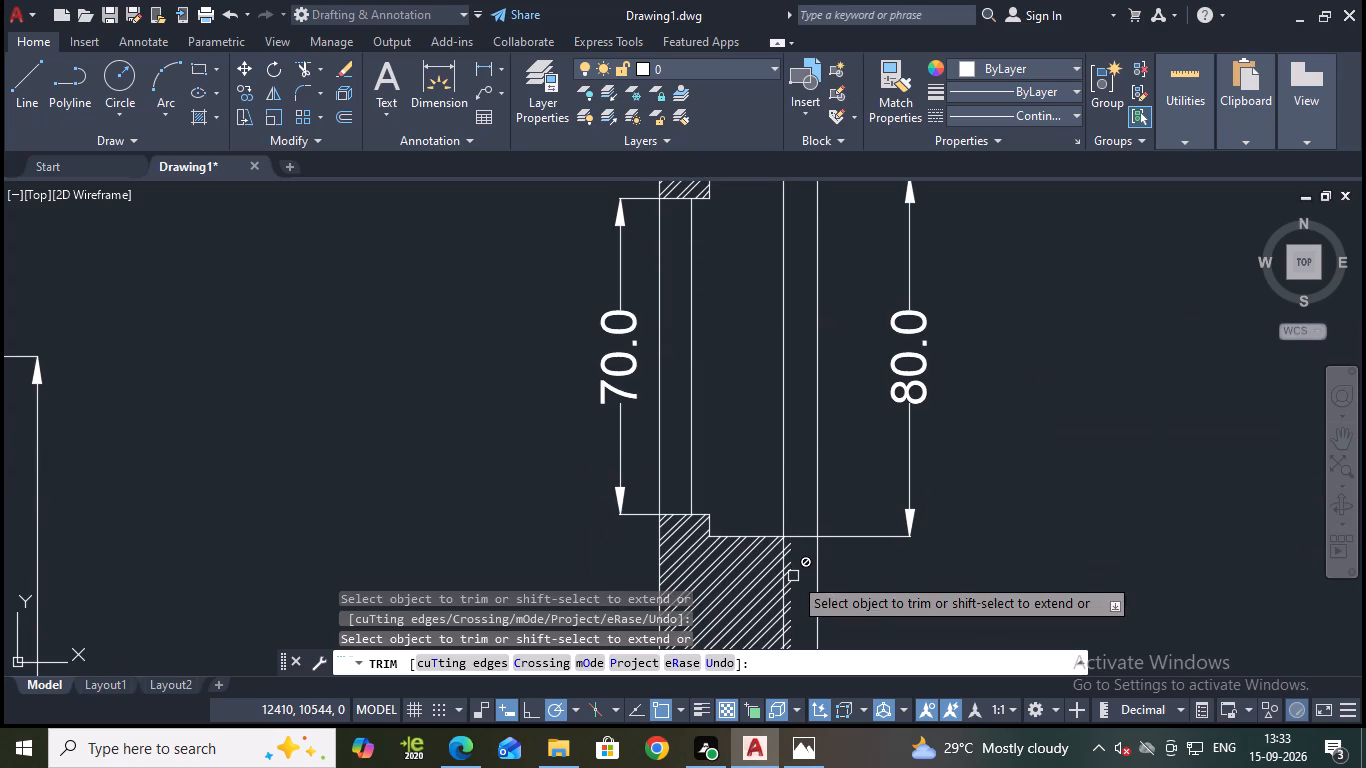
At the section's lower end, trim the hatch strip beyond the new depth line and the leftover short edge above the lip.
scroll(876, 575, down, 2)
middle_drag(948, 593, 951, 431)
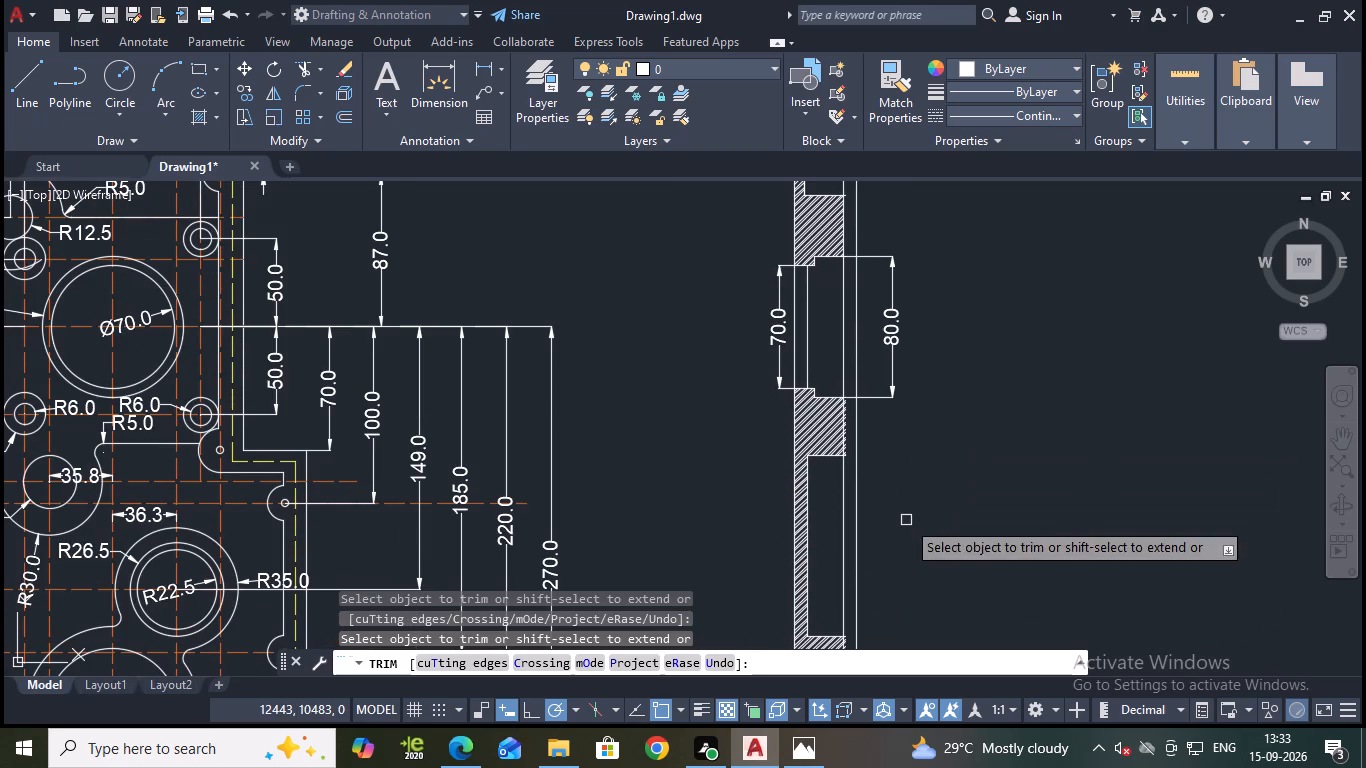
middle_drag(906, 521, 929, 337)
scroll(890, 491, up, 2)
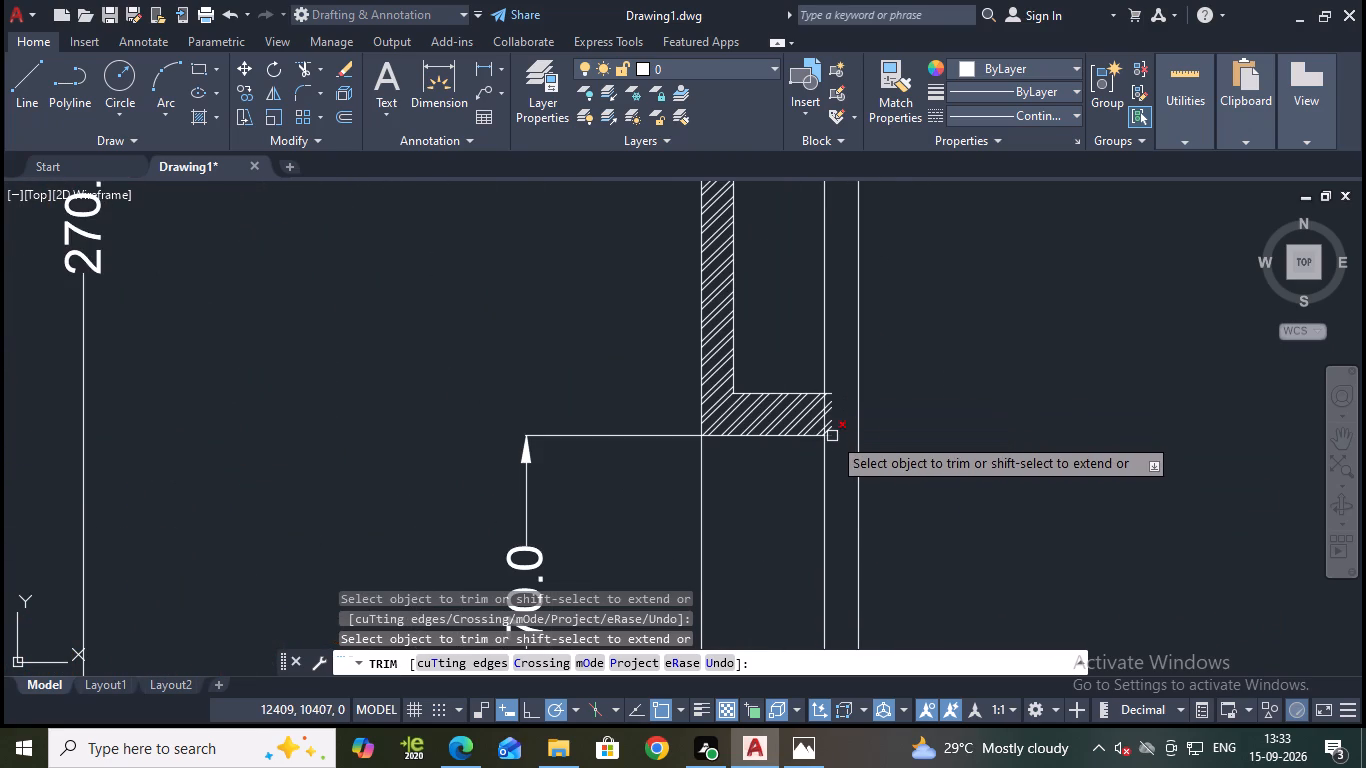
scroll(941, 448, down, 1)
middle_drag(962, 484, 897, 254)
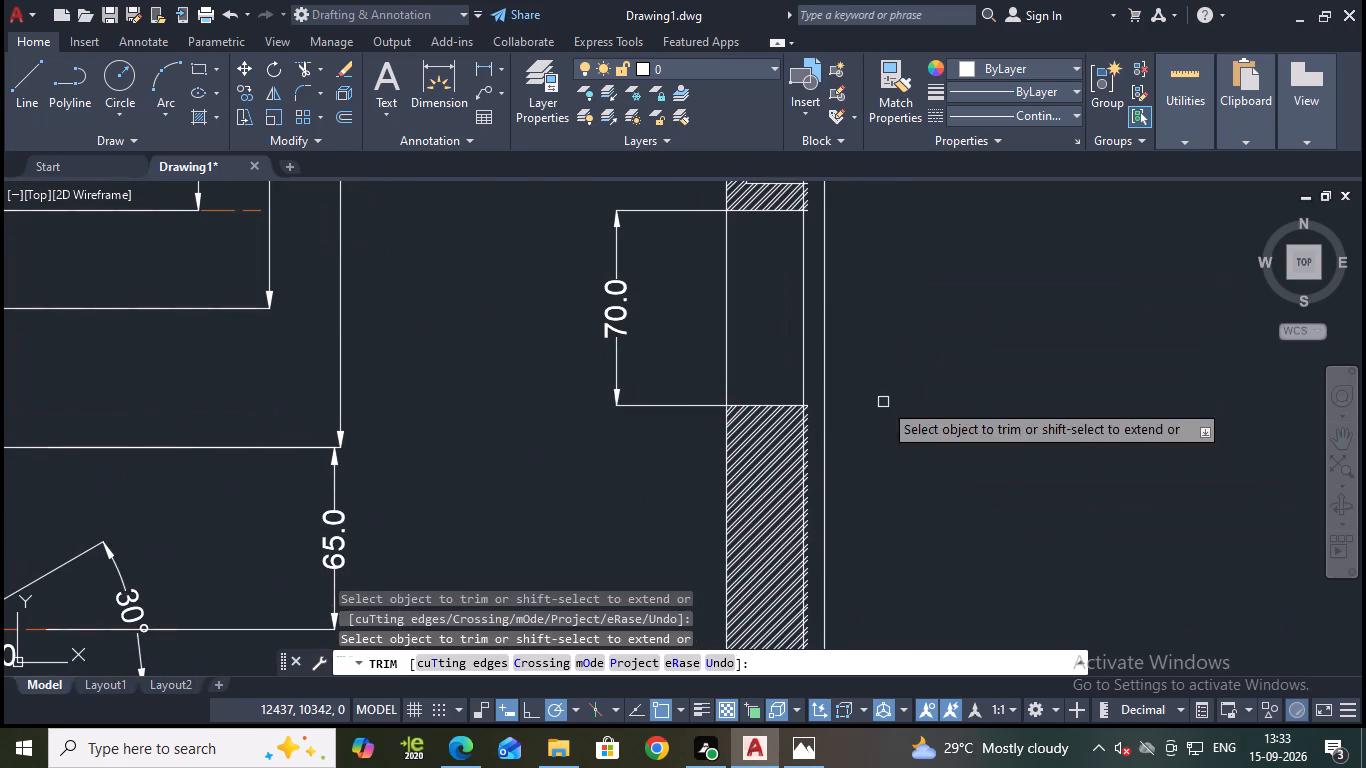
scroll(883, 470, down, 2)
scroll(882, 478, up, 1)
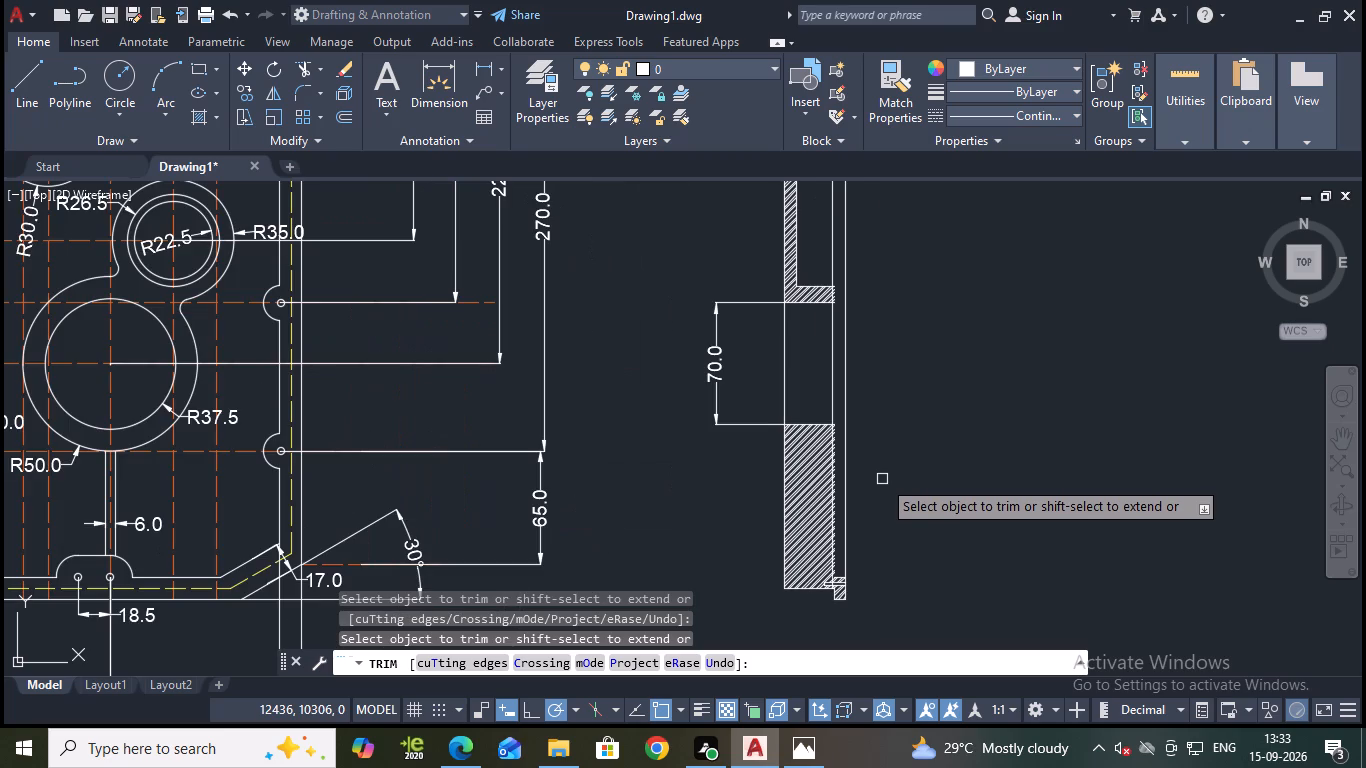
middle_drag(882, 496, 902, 319)
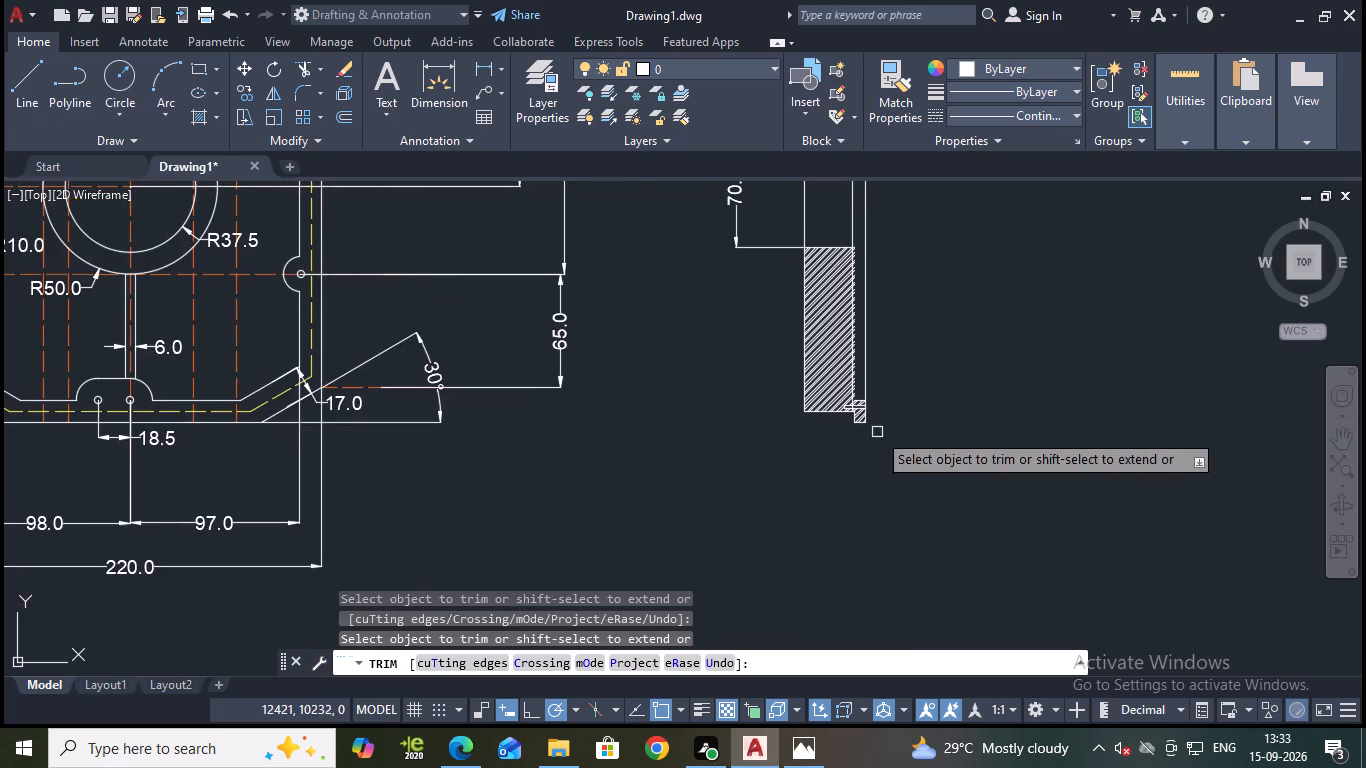
scroll(882, 390, up, 3)
click(766, 457)
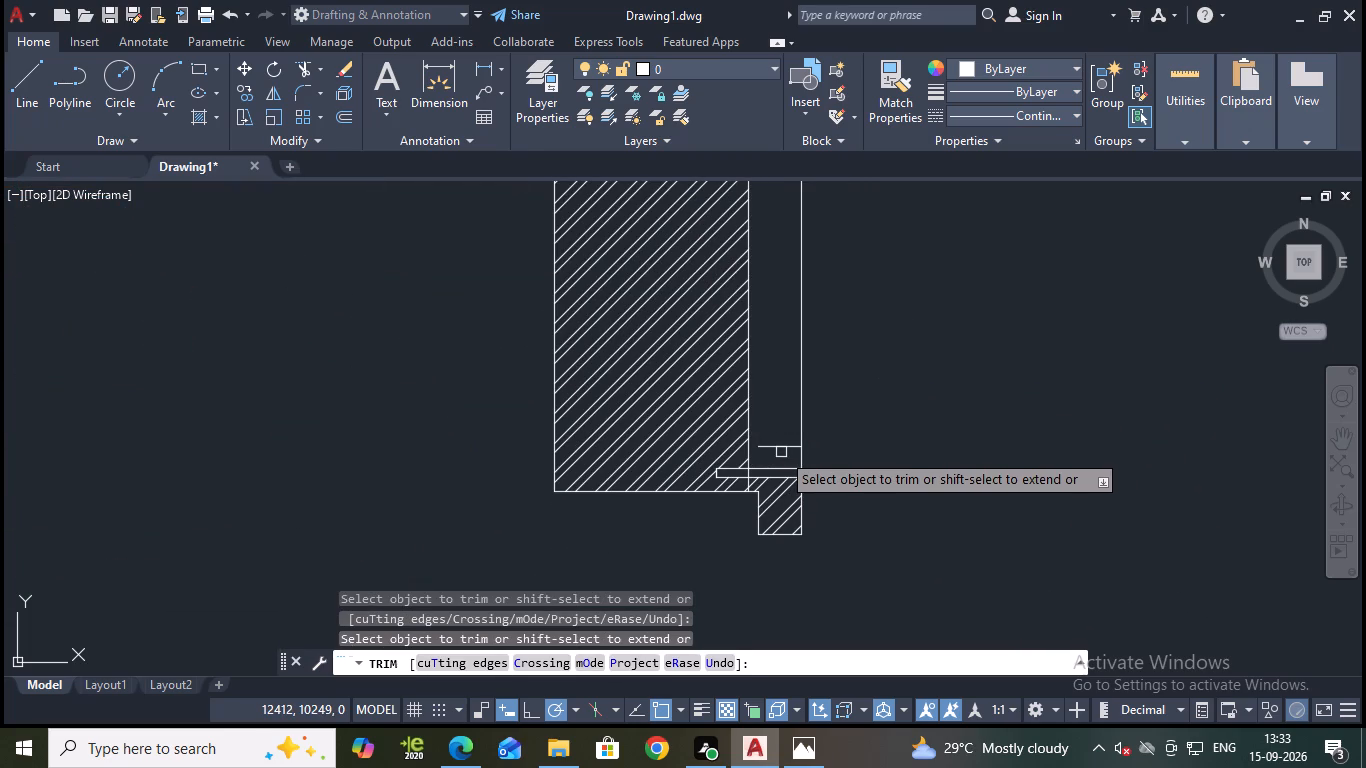
click(779, 448)
Around the lower 70.0 bore, trim the bore edges, the pocket's lower edge and the hatch strip back to the new depth line.
scroll(844, 446, down, 2)
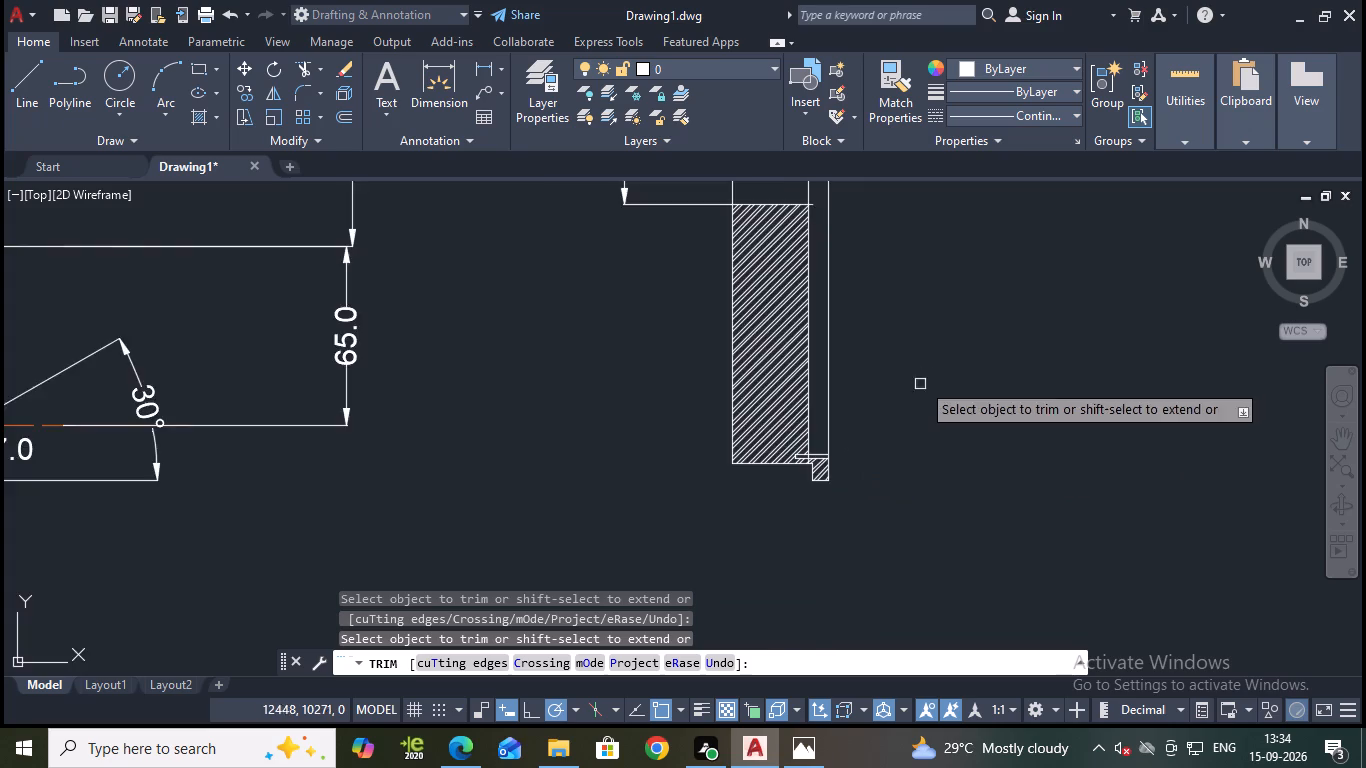
middle_drag(926, 378, 951, 639)
scroll(843, 457, up, 2)
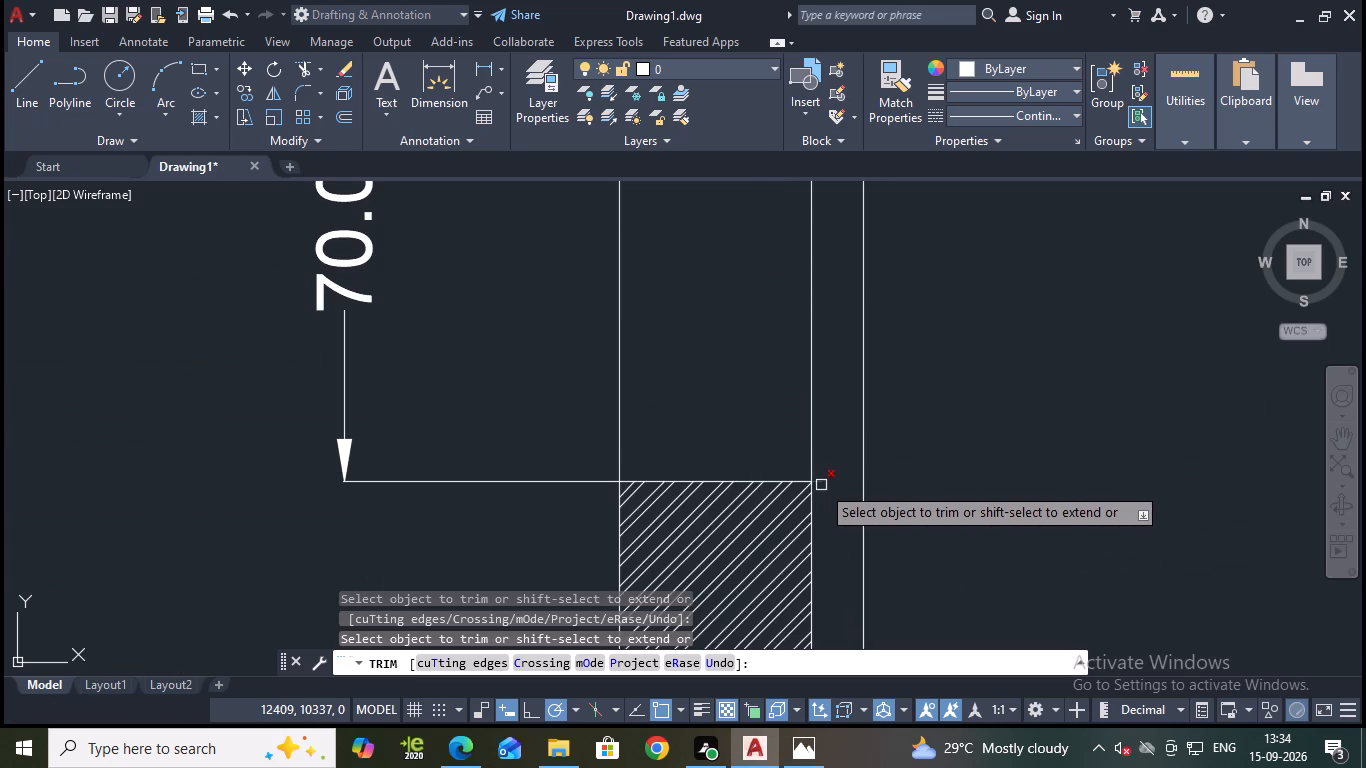
click(820, 485)
scroll(924, 394, down, 2)
middle_drag(953, 355, 969, 586)
scroll(932, 459, up, 2)
click(844, 420)
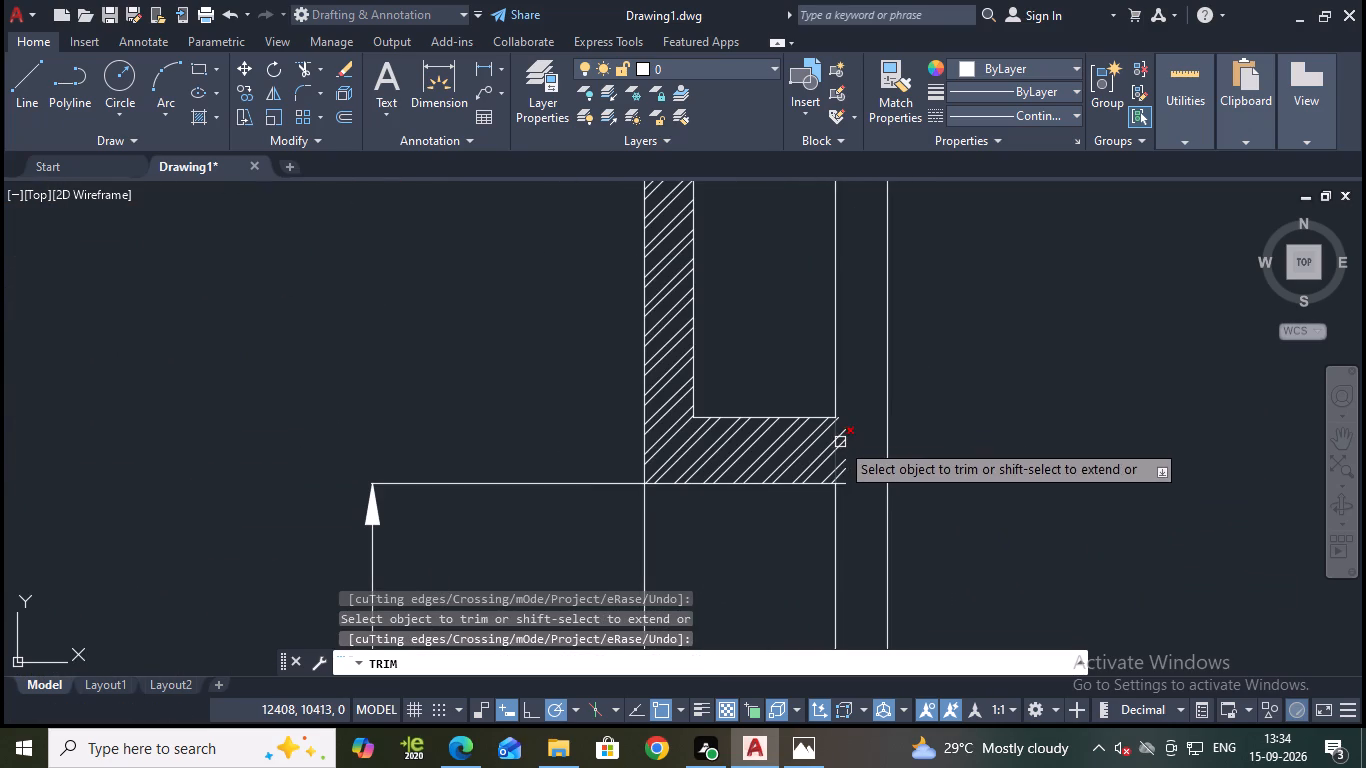
click(847, 442)
click(845, 438)
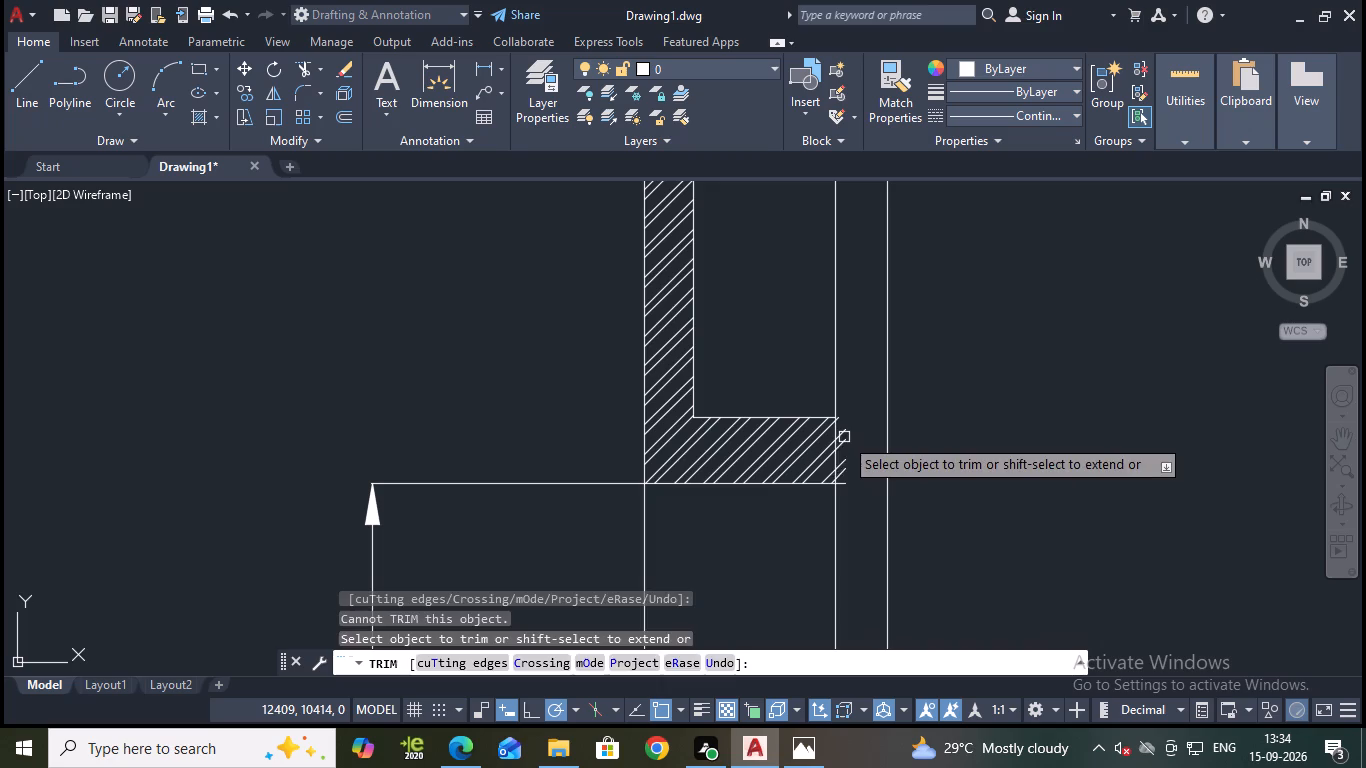
click(844, 437)
click(840, 481)
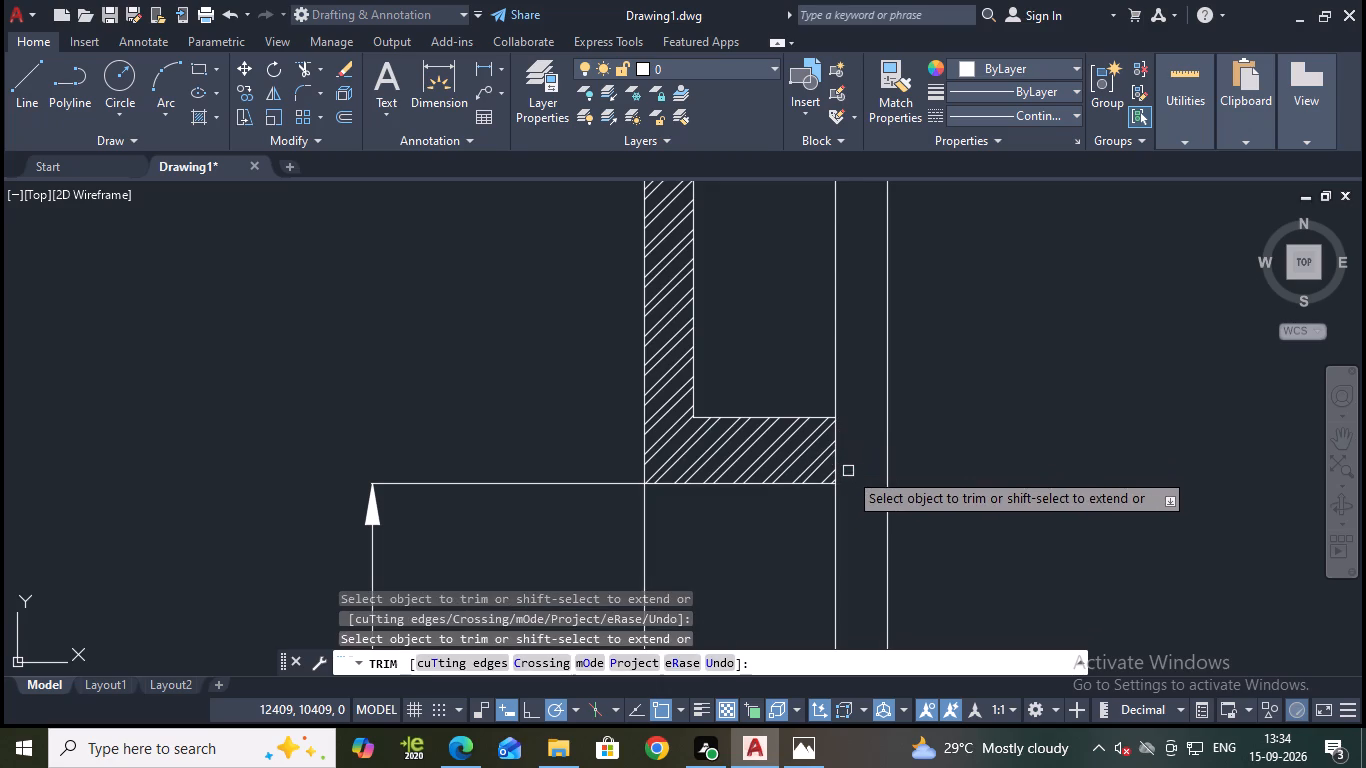
In the hatched block below the 80.0 bore, trim the hatch strip and the long pocket's upper edge back to the new depth line.
scroll(856, 468, down, 1)
middle_drag(954, 344, 993, 559)
scroll(1031, 397, down, 2)
middle_drag(1026, 332, 1016, 402)
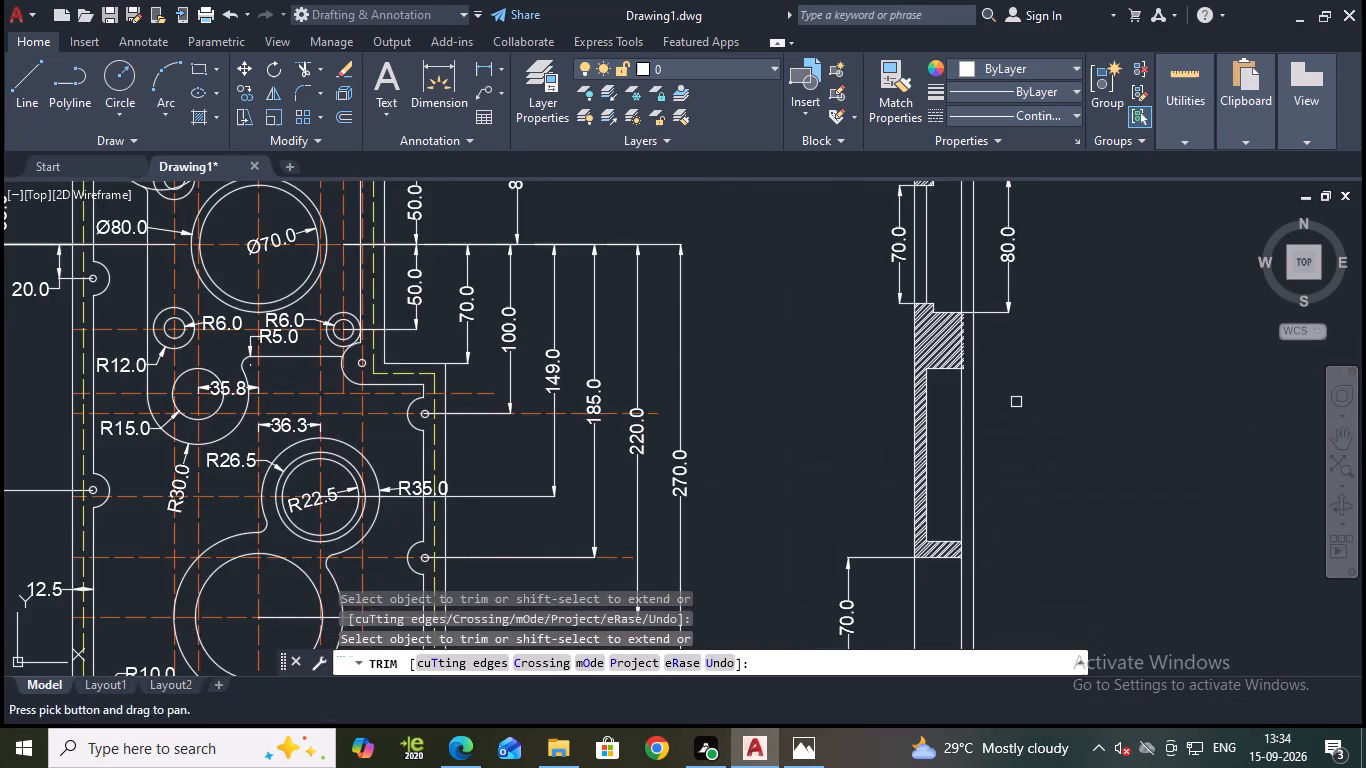
scroll(1003, 342, up, 3)
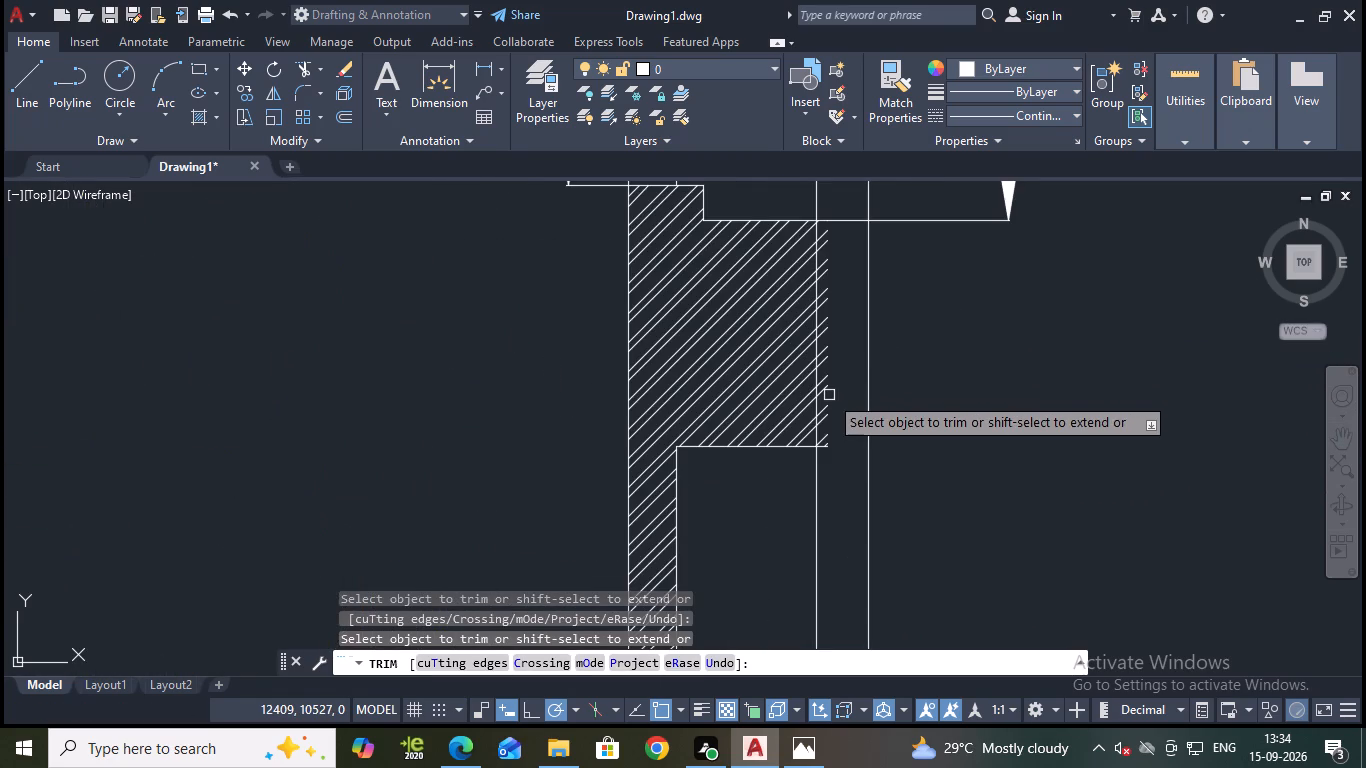
click(829, 389)
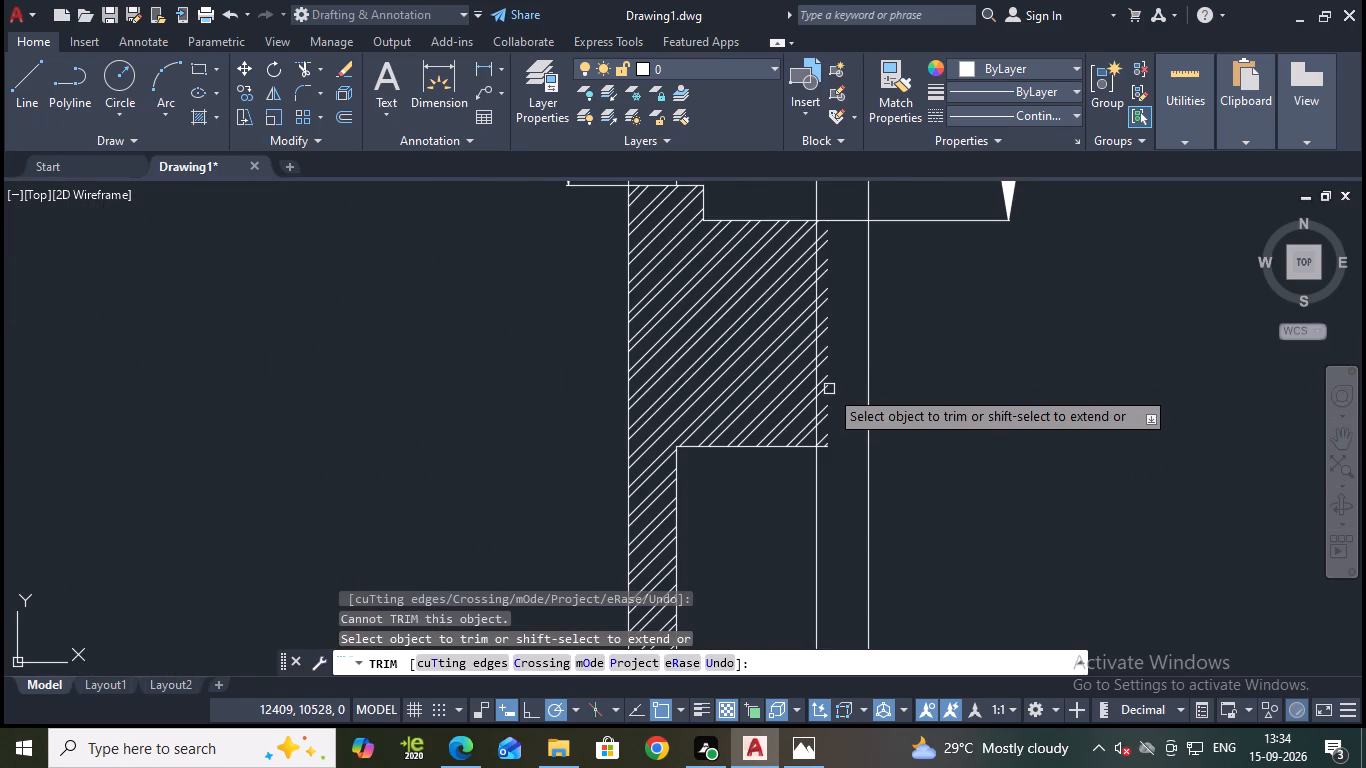
click(827, 389)
click(826, 383)
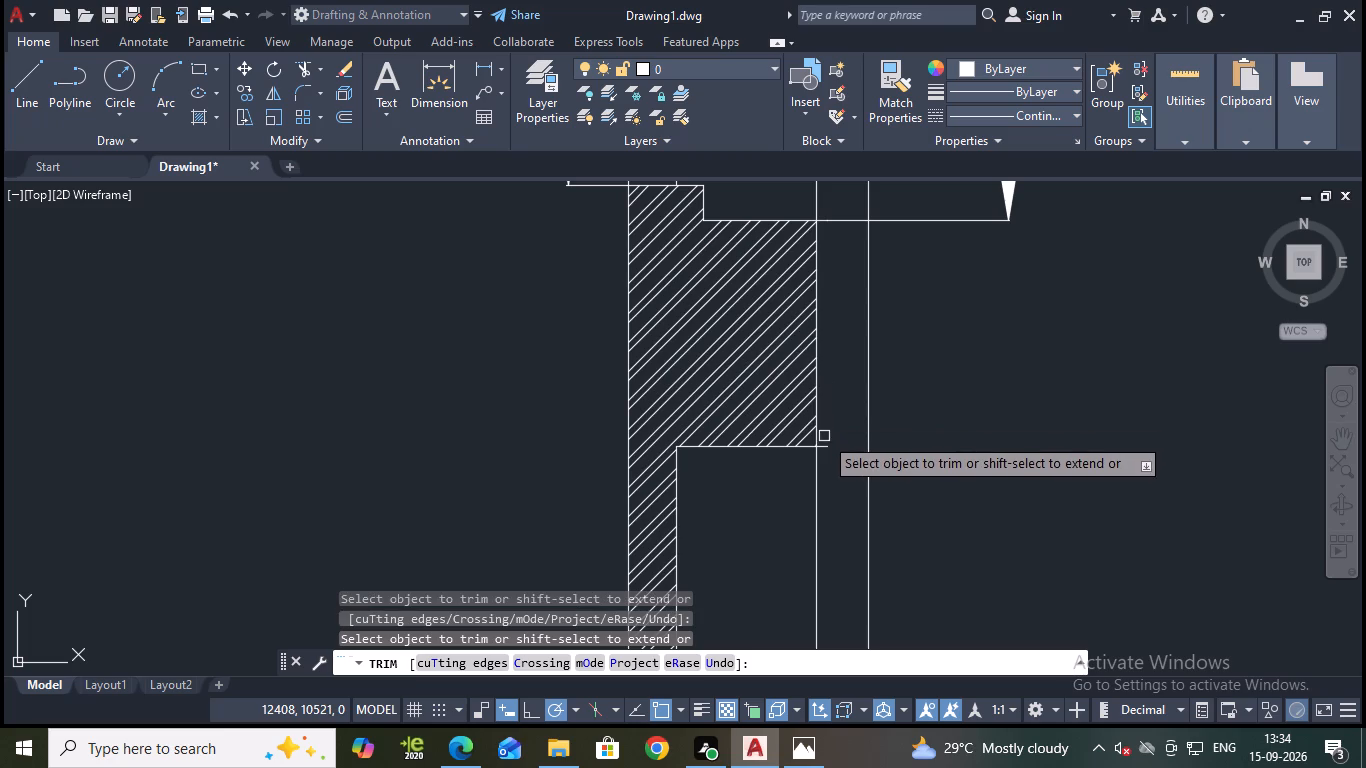
click(829, 447)
Trim the 5.5 pocket's lower edge overhang back to the new depth line.
scroll(831, 447, down, 2)
middle_drag(912, 422, 920, 548)
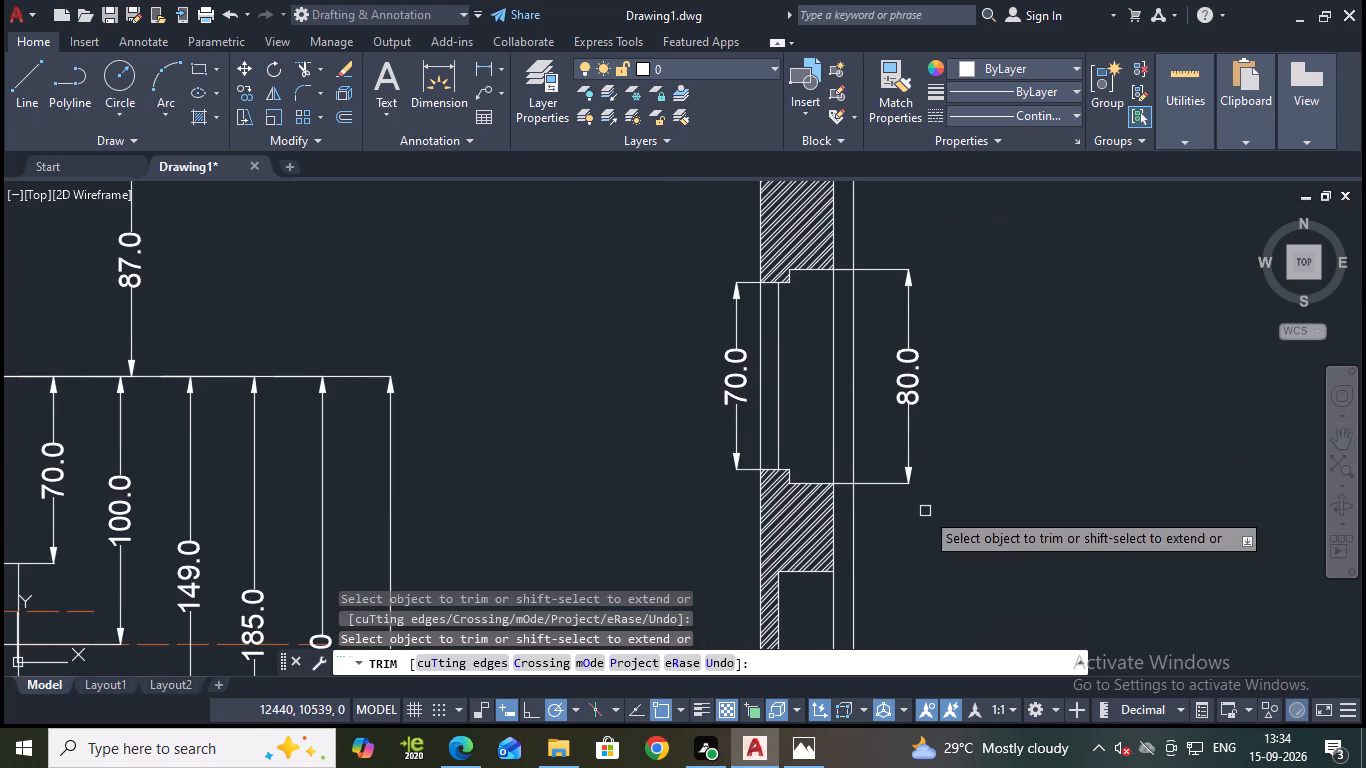
scroll(881, 281, down, 2)
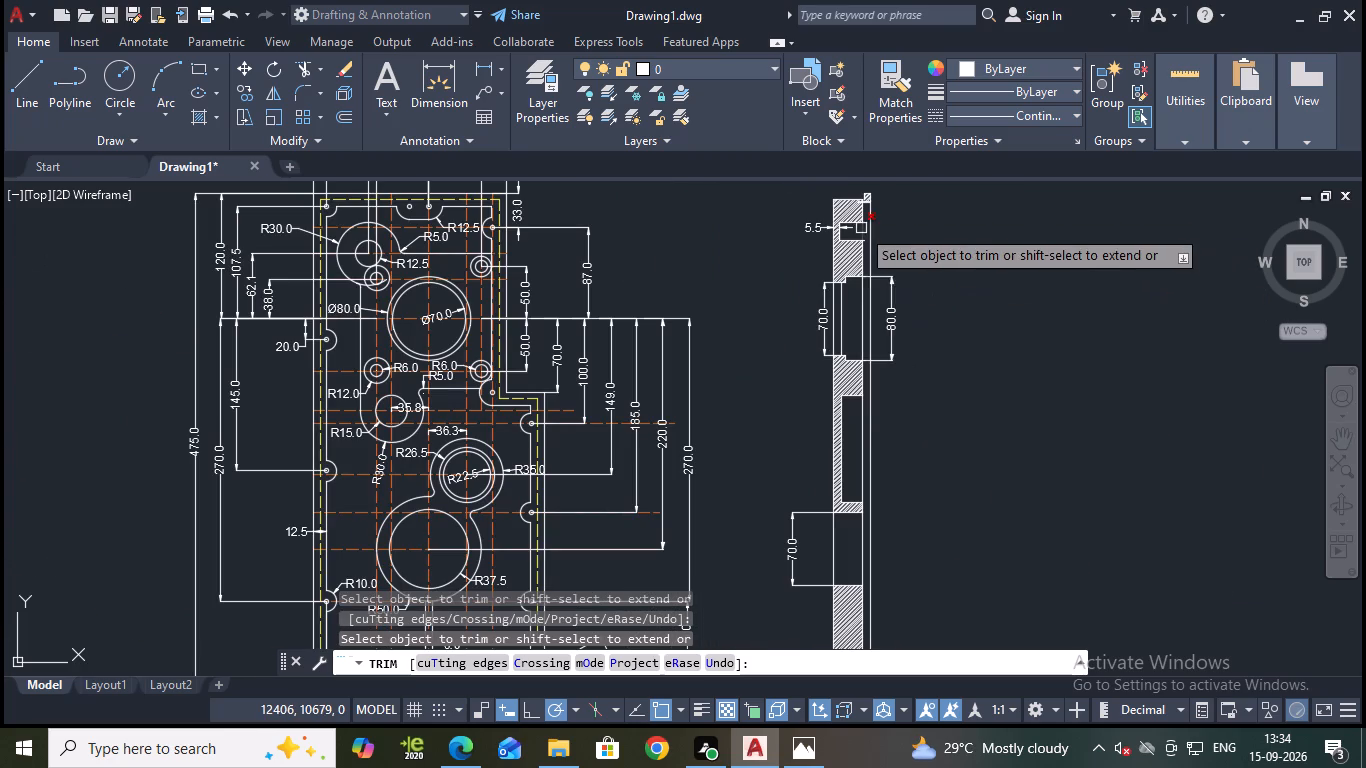
scroll(861, 228, up, 5)
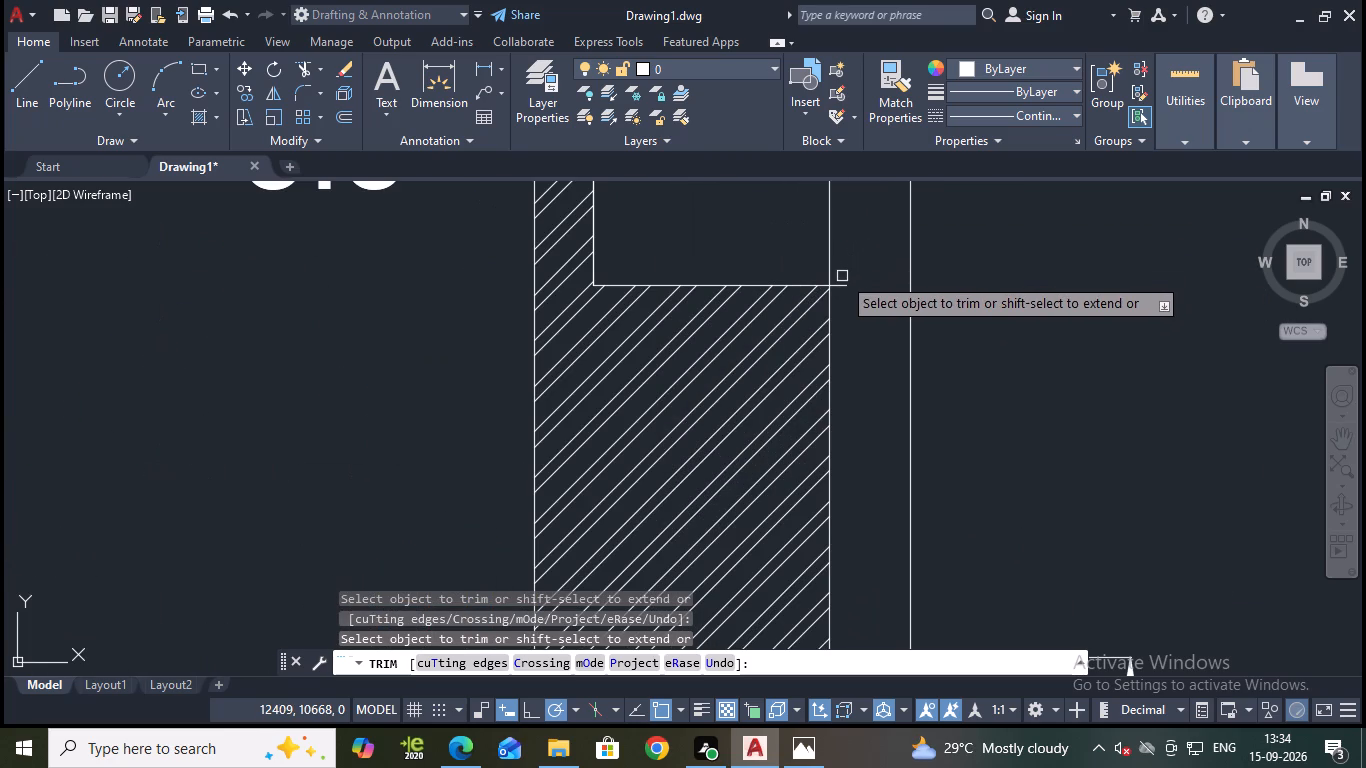
click(843, 288)
scroll(890, 279, down, 2)
scroll(1034, 343, down, 2)
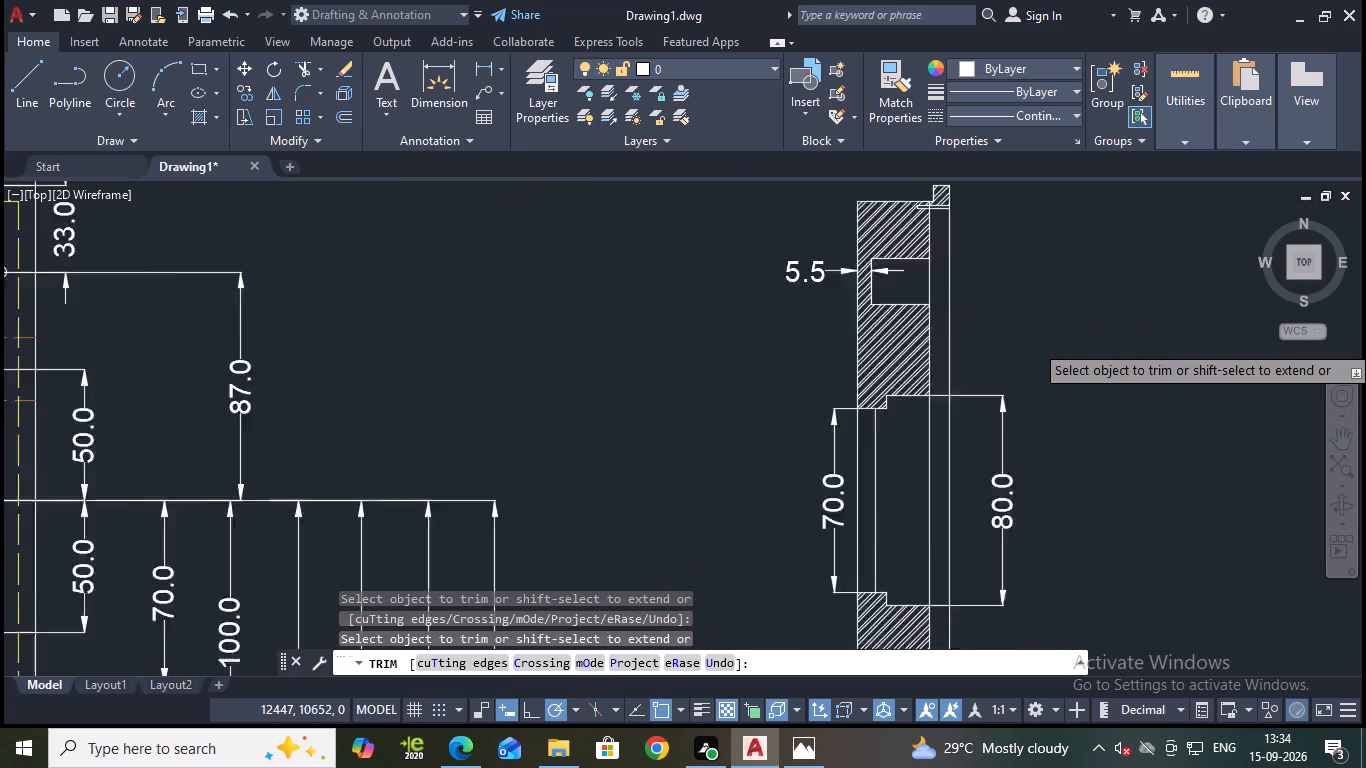
middle_drag(1036, 343, 1005, 295)
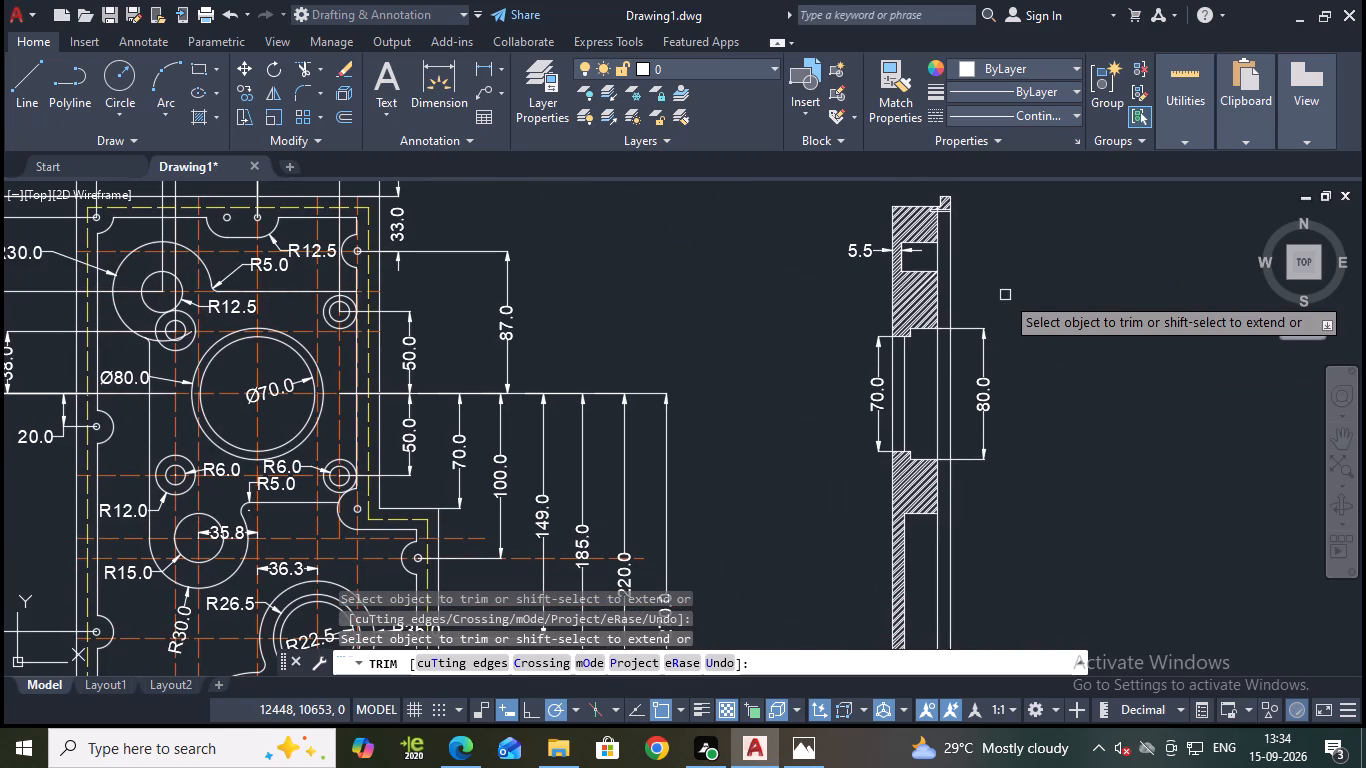
scroll(1004, 297, down, 1)
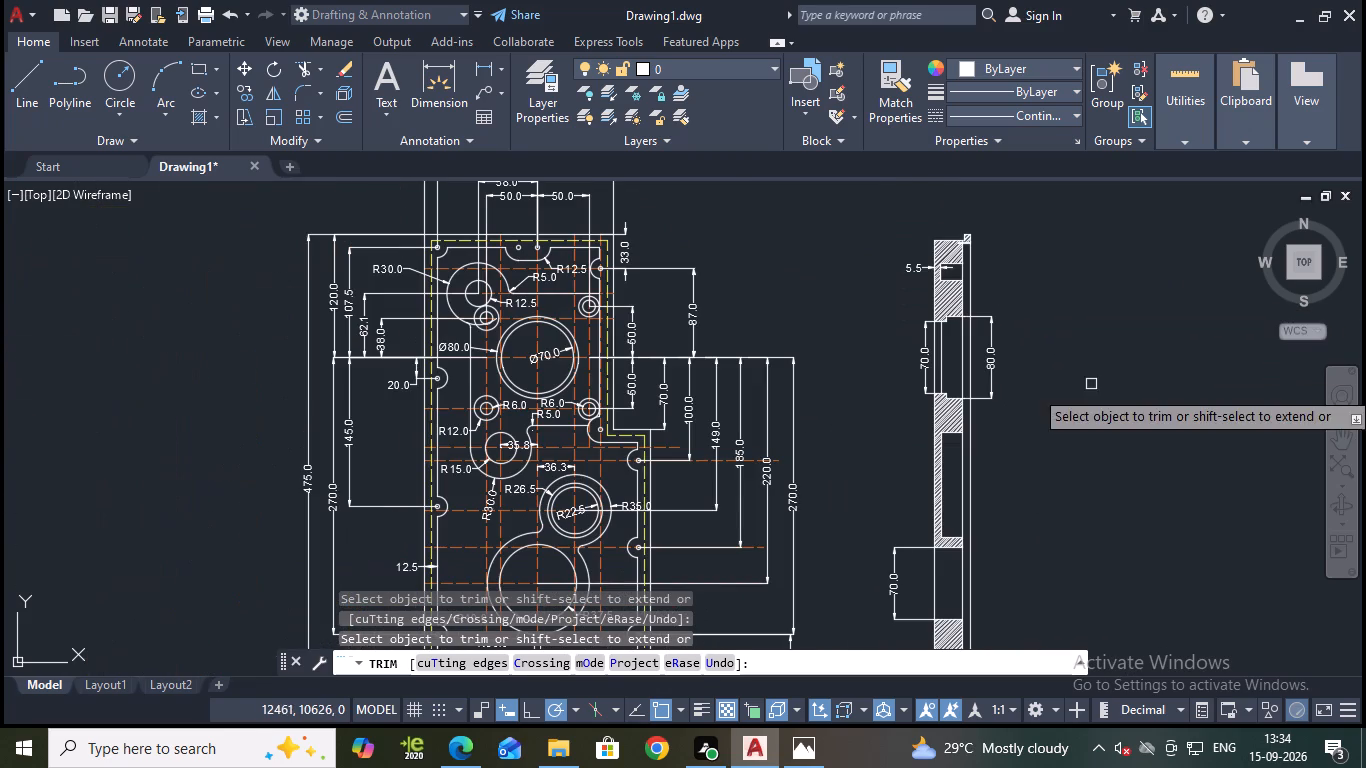
key(Escape)
Add a horizontal linear dimension from the new depth line to the outer face, placed across the long pocket between the bores.
middle_drag(1038, 462, 1025, 408)
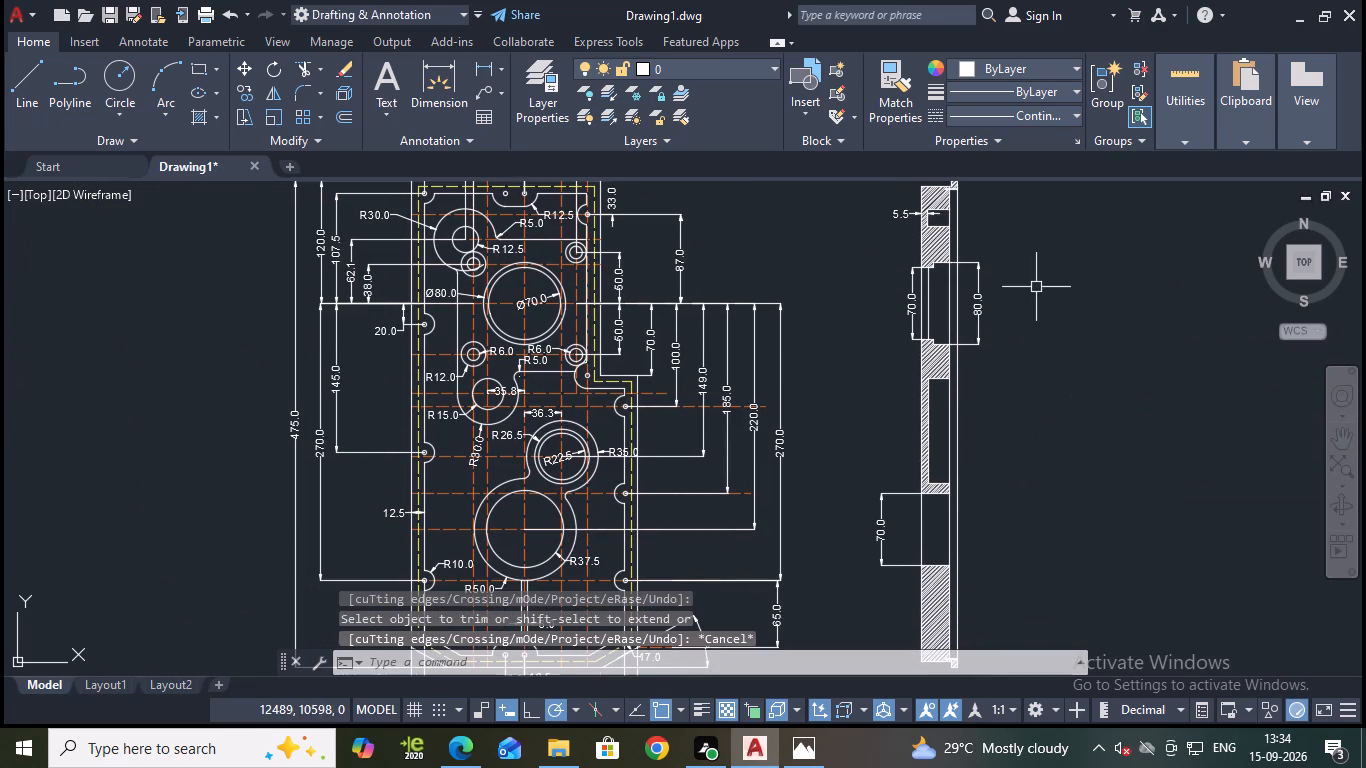
click(482, 60)
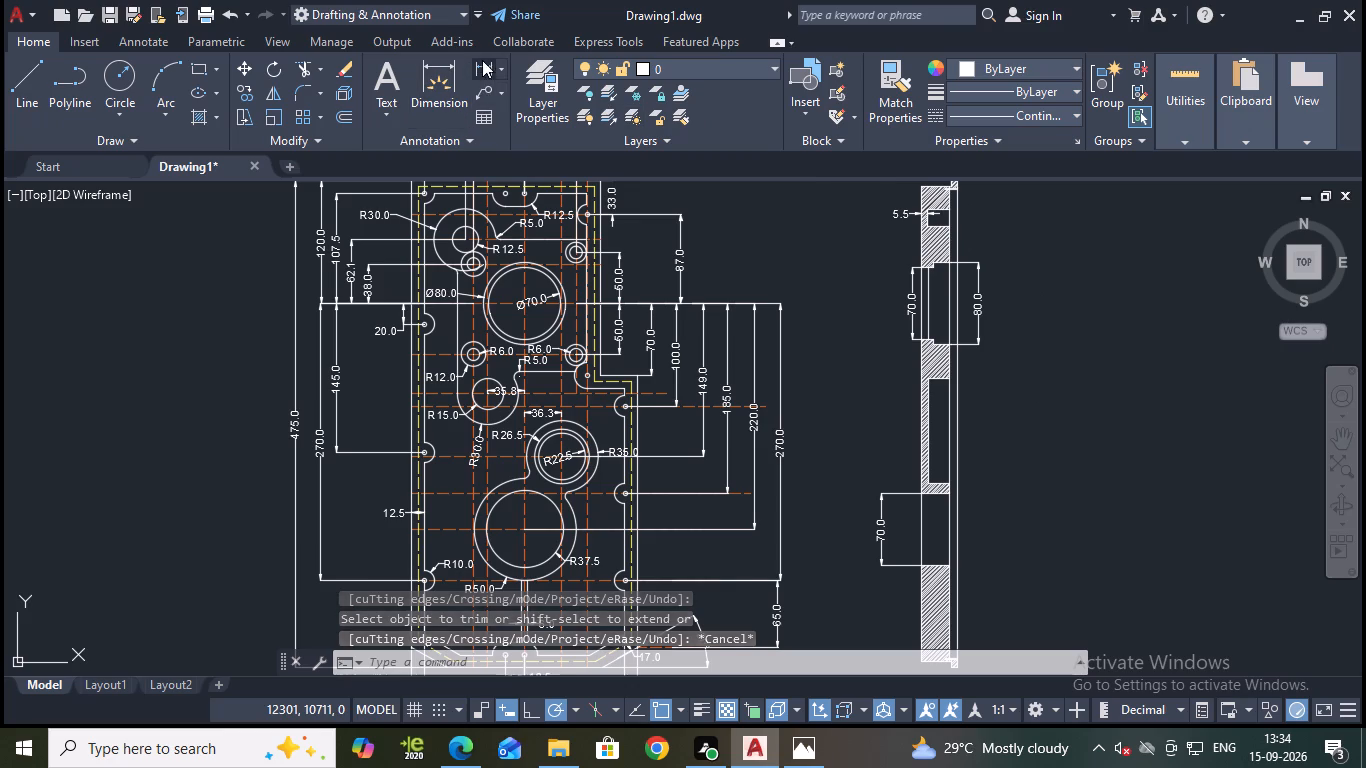
scroll(949, 401, up, 1)
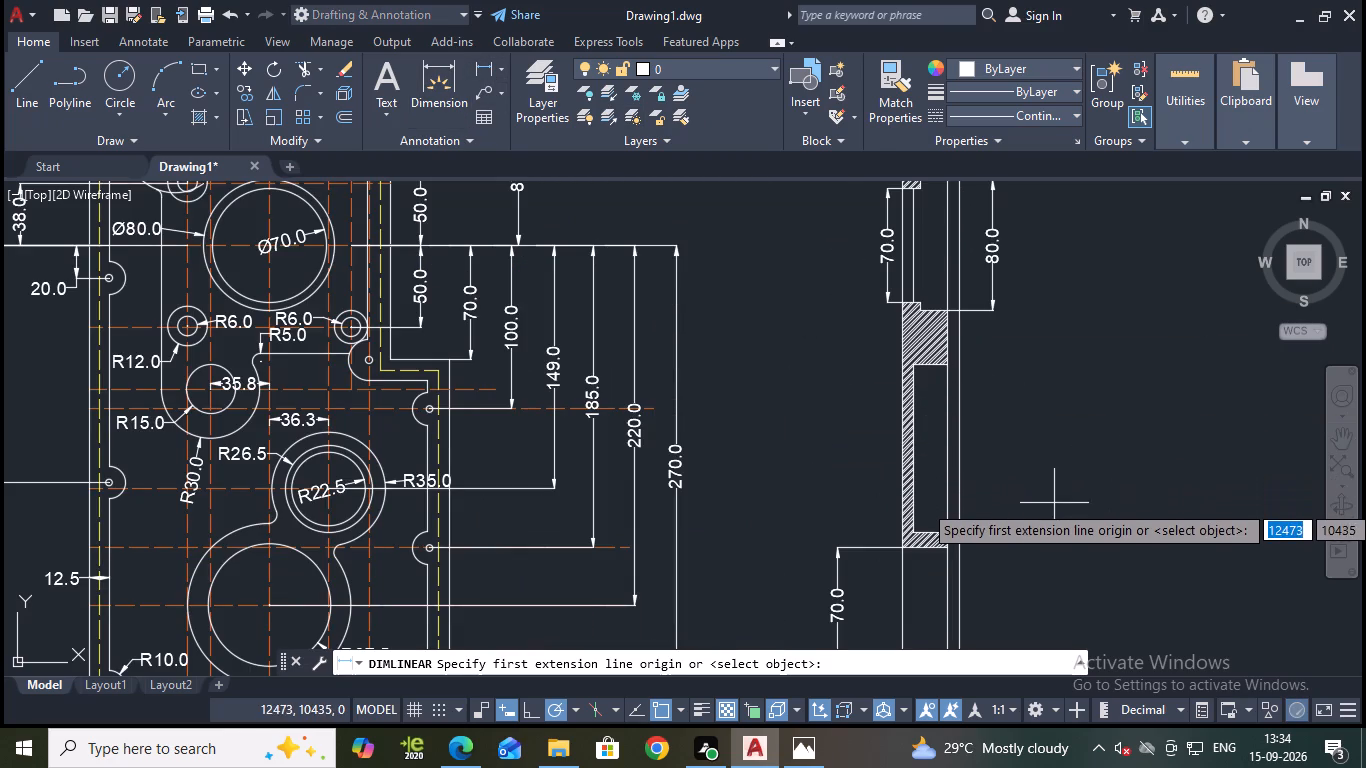
scroll(1050, 502, up, 2)
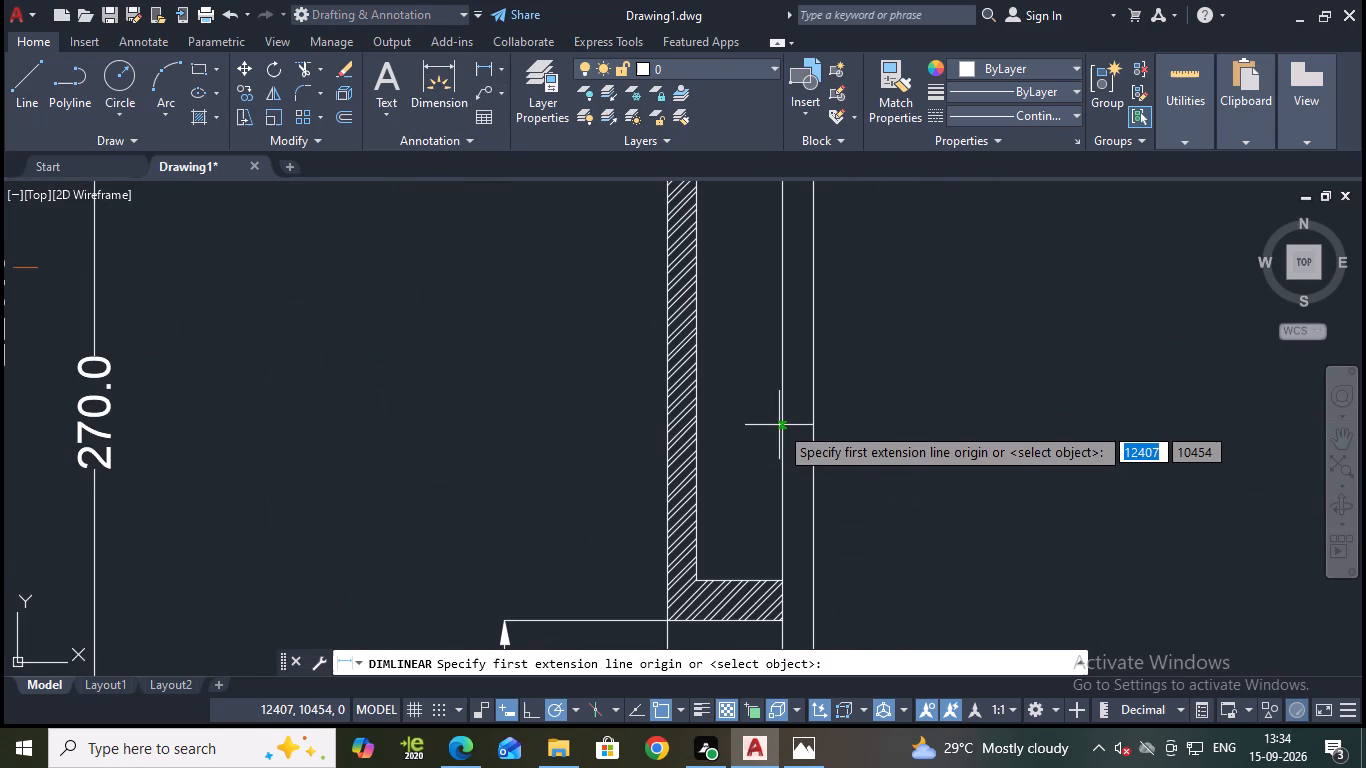
click(783, 423)
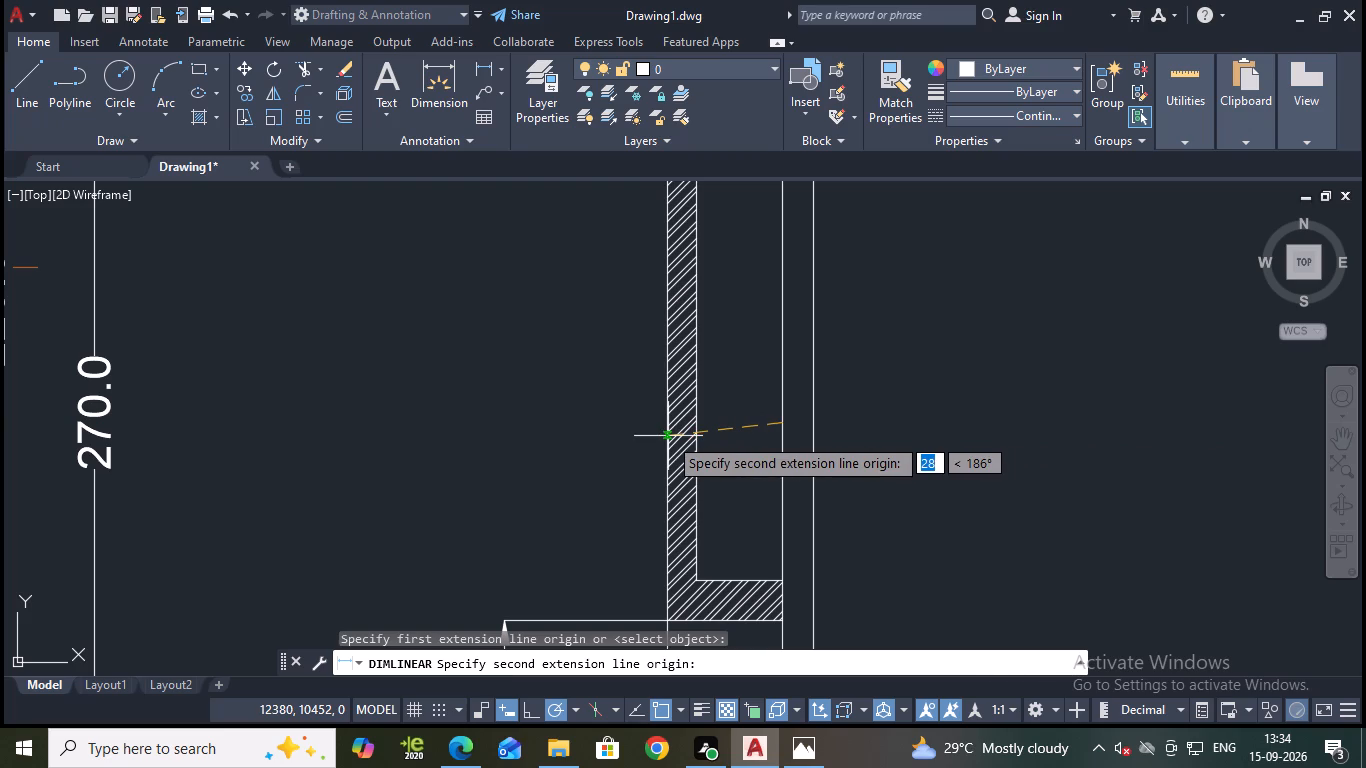
click(668, 426)
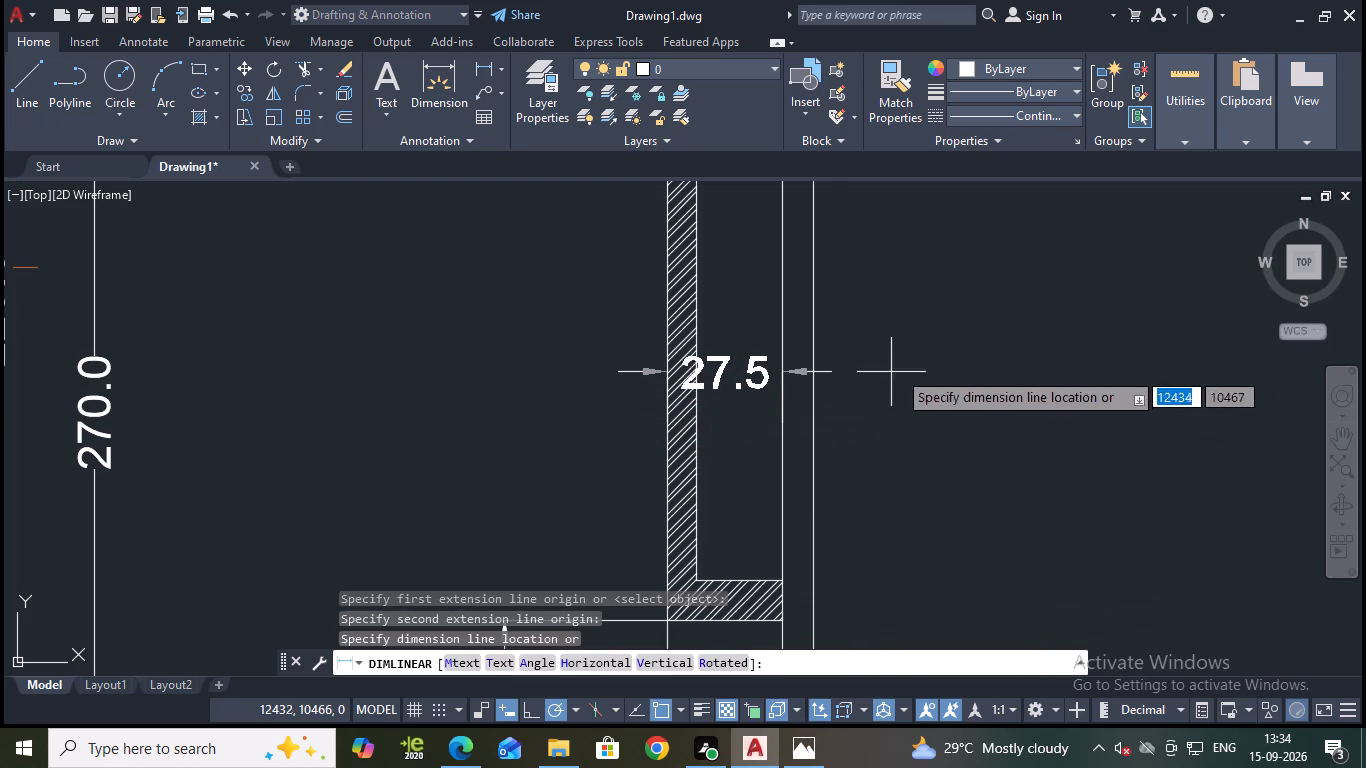
scroll(1028, 401, down, 1)
click(1014, 401)
scroll(1014, 401, down, 2)
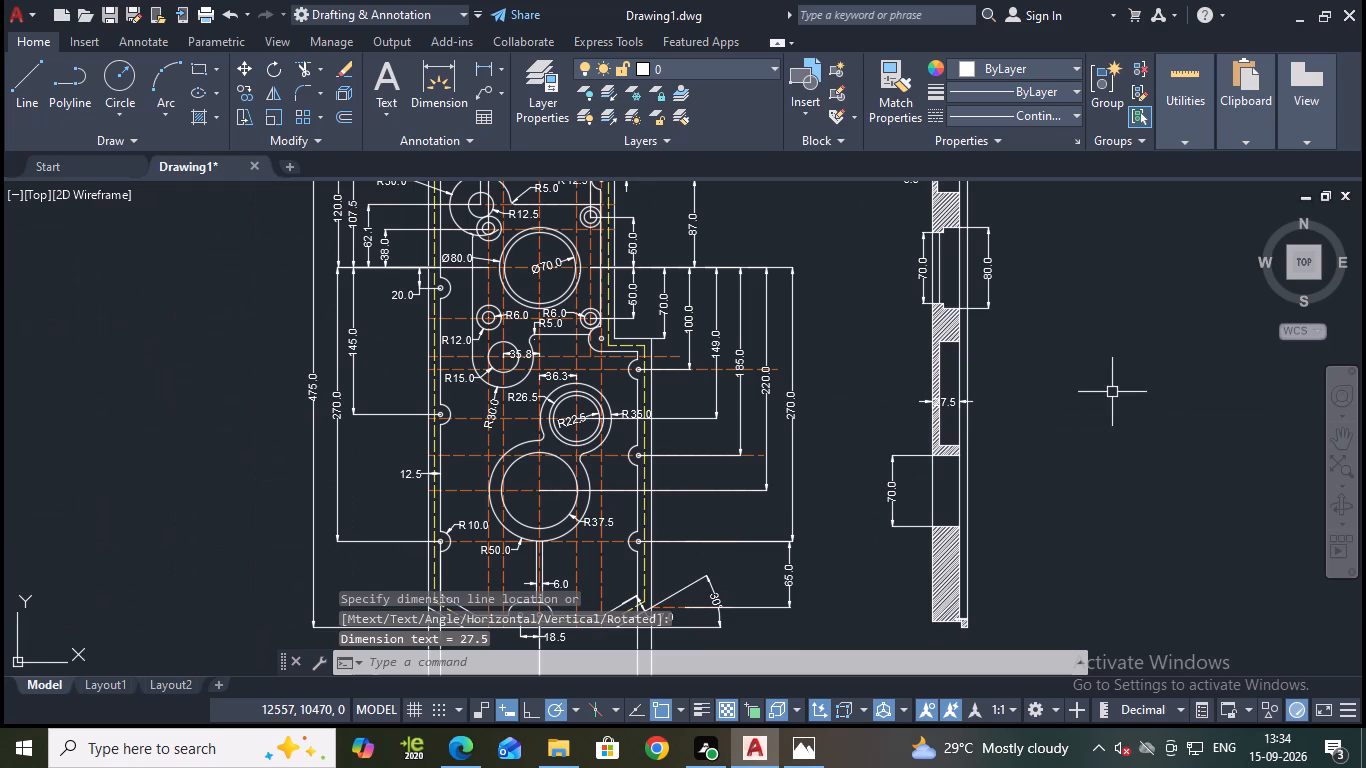
Save the drawing.
key(ctrl+s)
Delete the horizontal depth dimension placed across the long pocket in the side section.
scroll(1045, 411, up, 2)
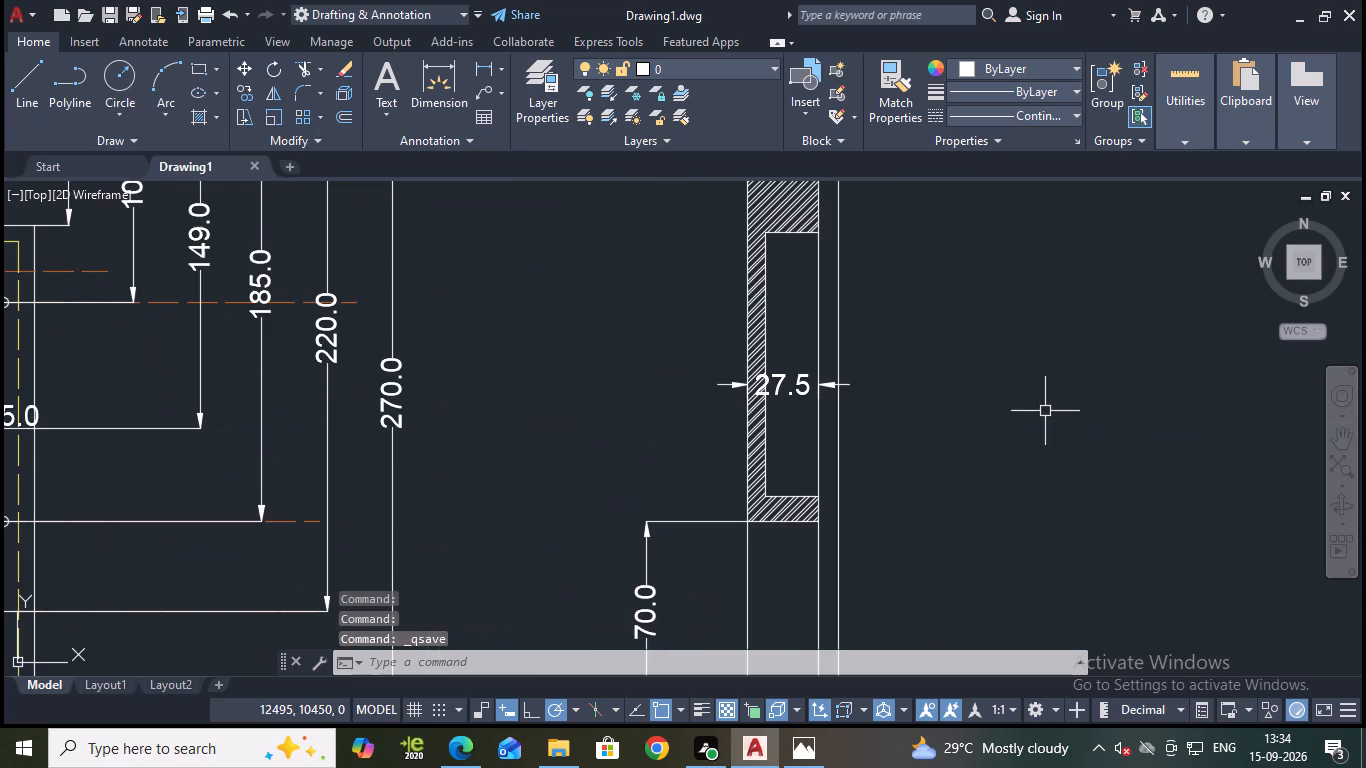
click(761, 384)
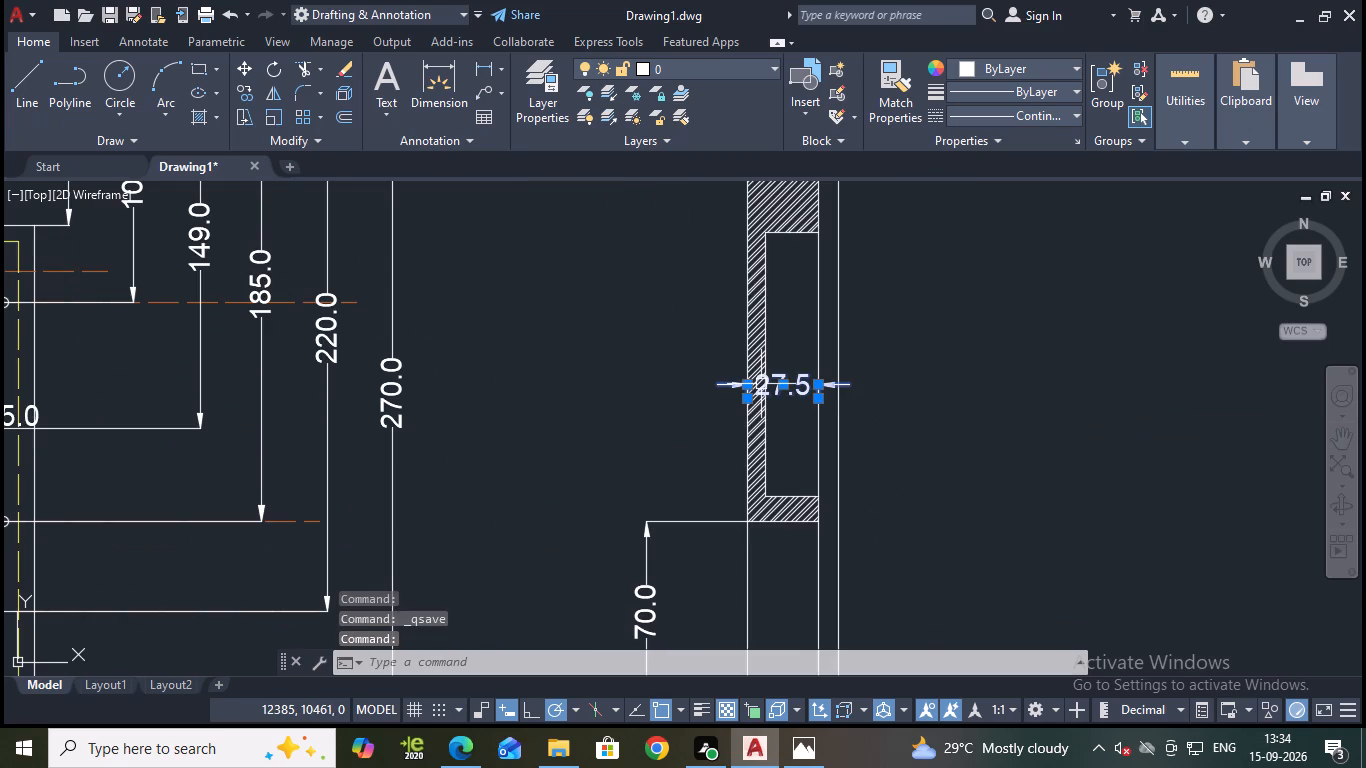
key(Delete)
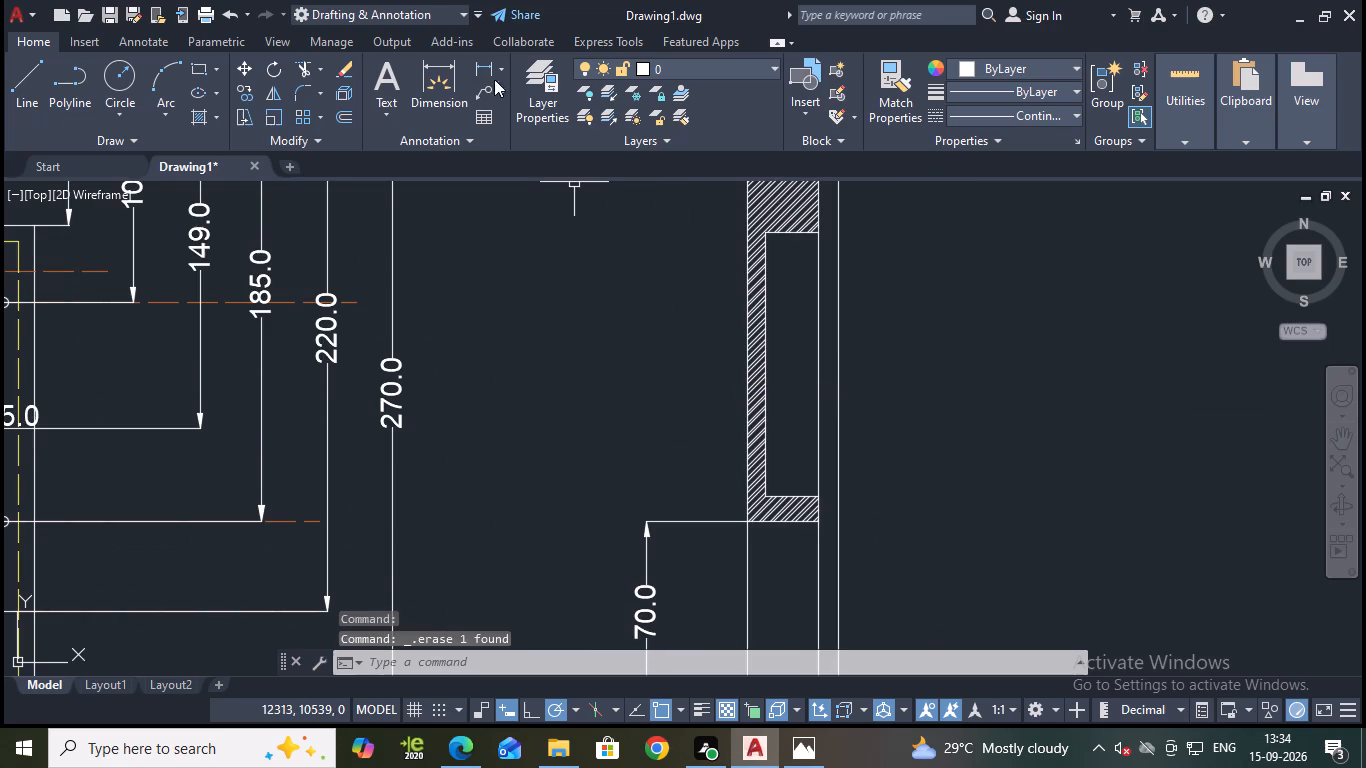
Add a horizontal linear dimension between the section's outer face and the depth line, placed inside the lower 70.0 bore just below its upper edge.
click(491, 61)
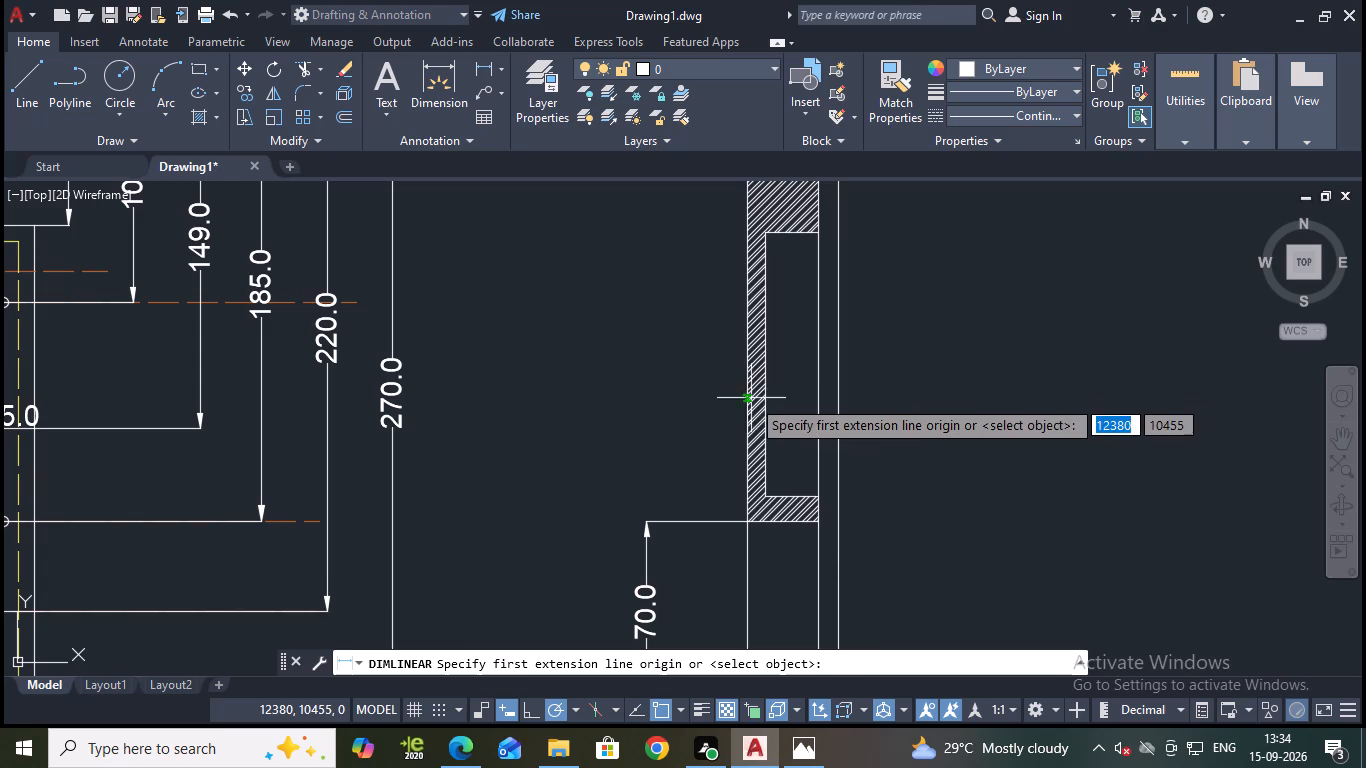
click(744, 535)
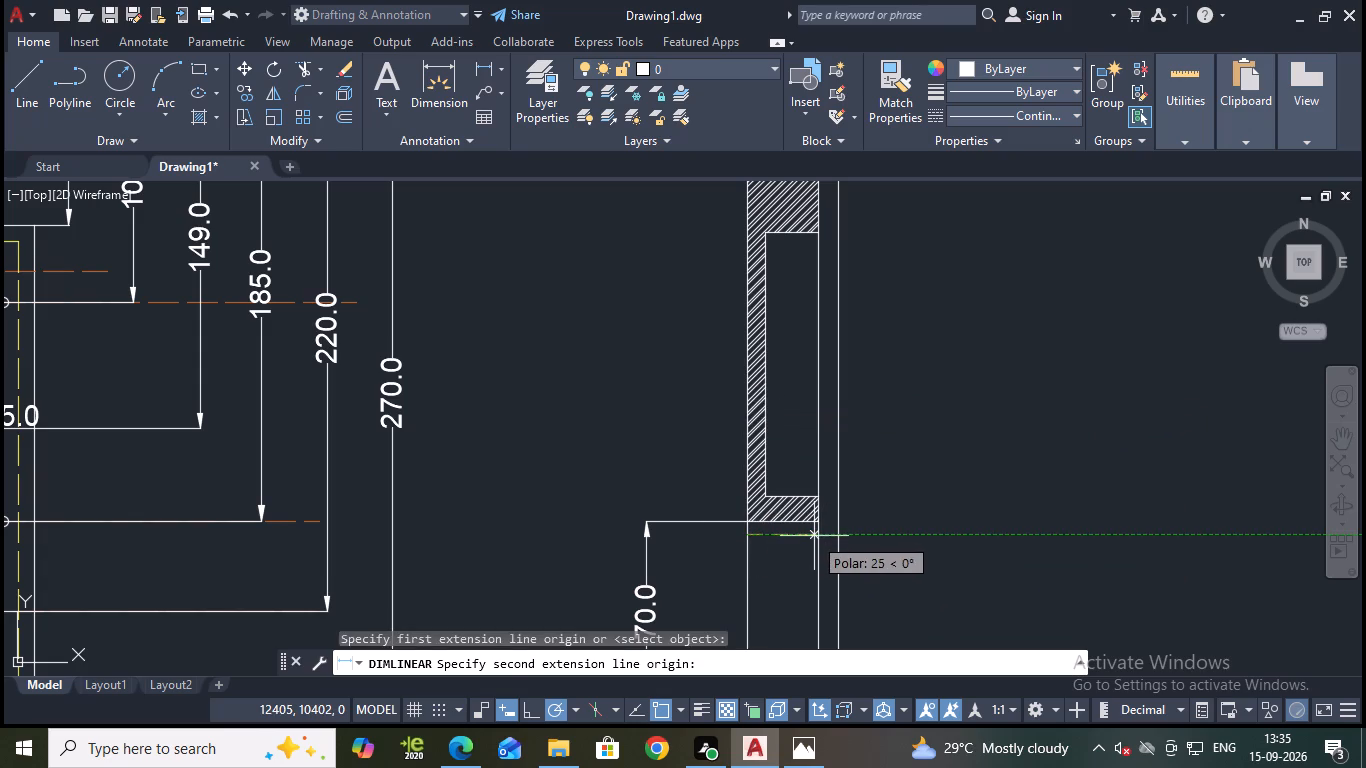
click(818, 536)
click(813, 547)
Save the drawing.
scroll(937, 500, down, 1)
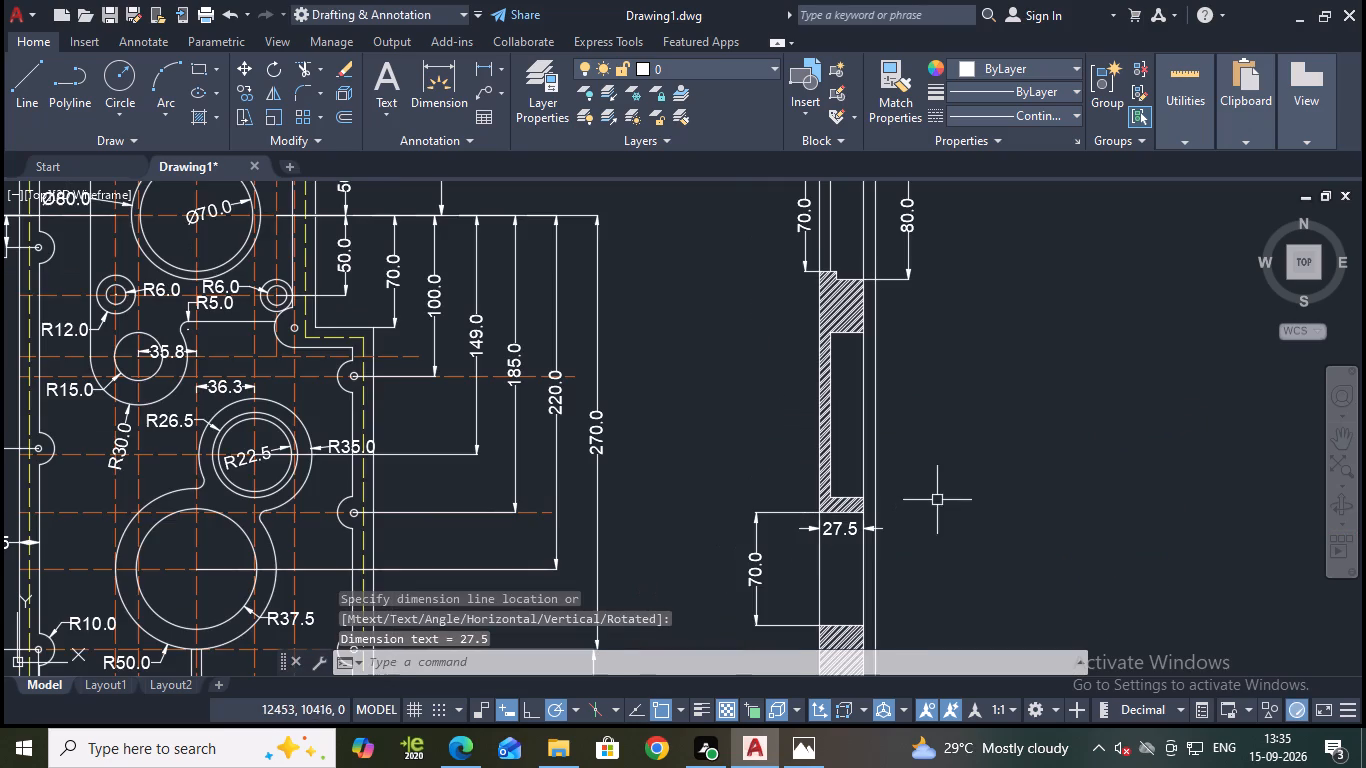
middle_drag(952, 498, 923, 482)
scroll(900, 448, down, 1)
middle_drag(941, 441, 901, 450)
scroll(904, 449, down, 1)
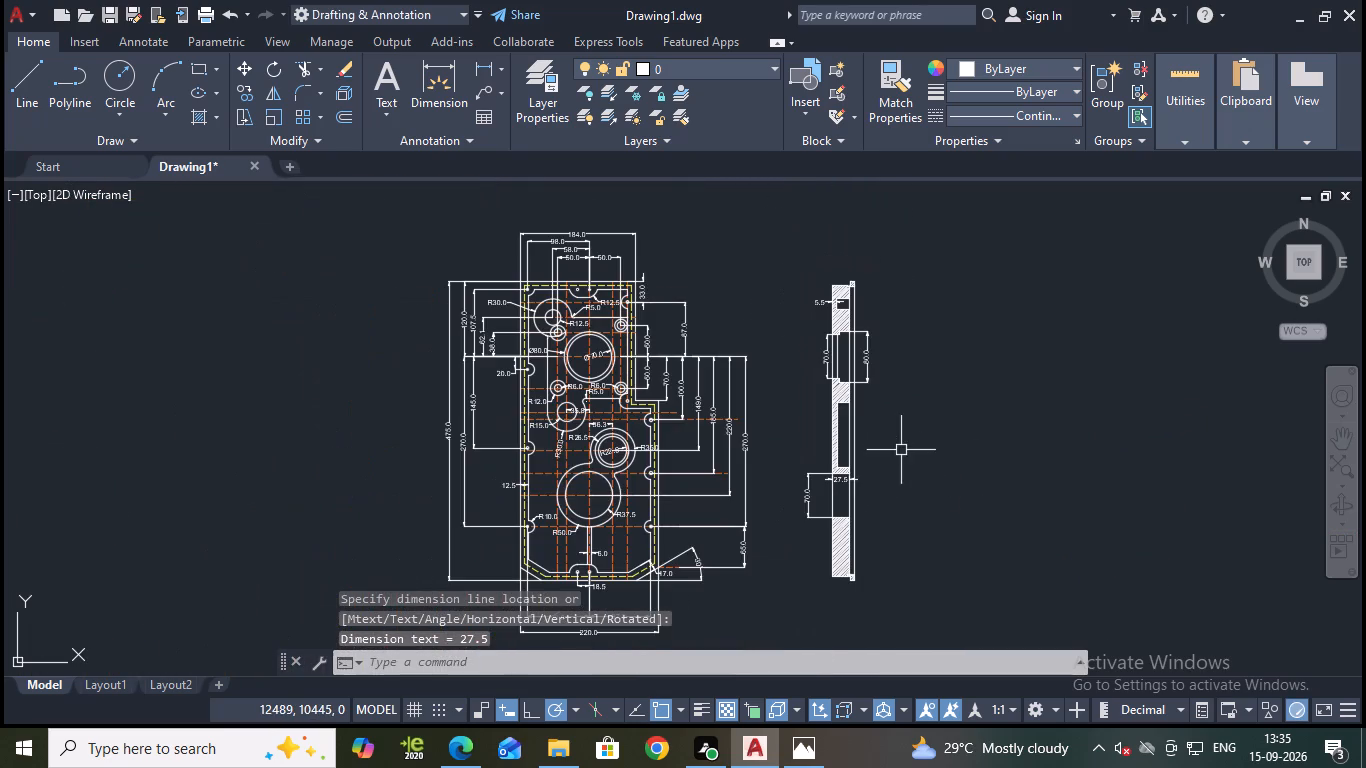
scroll(914, 437, up, 1)
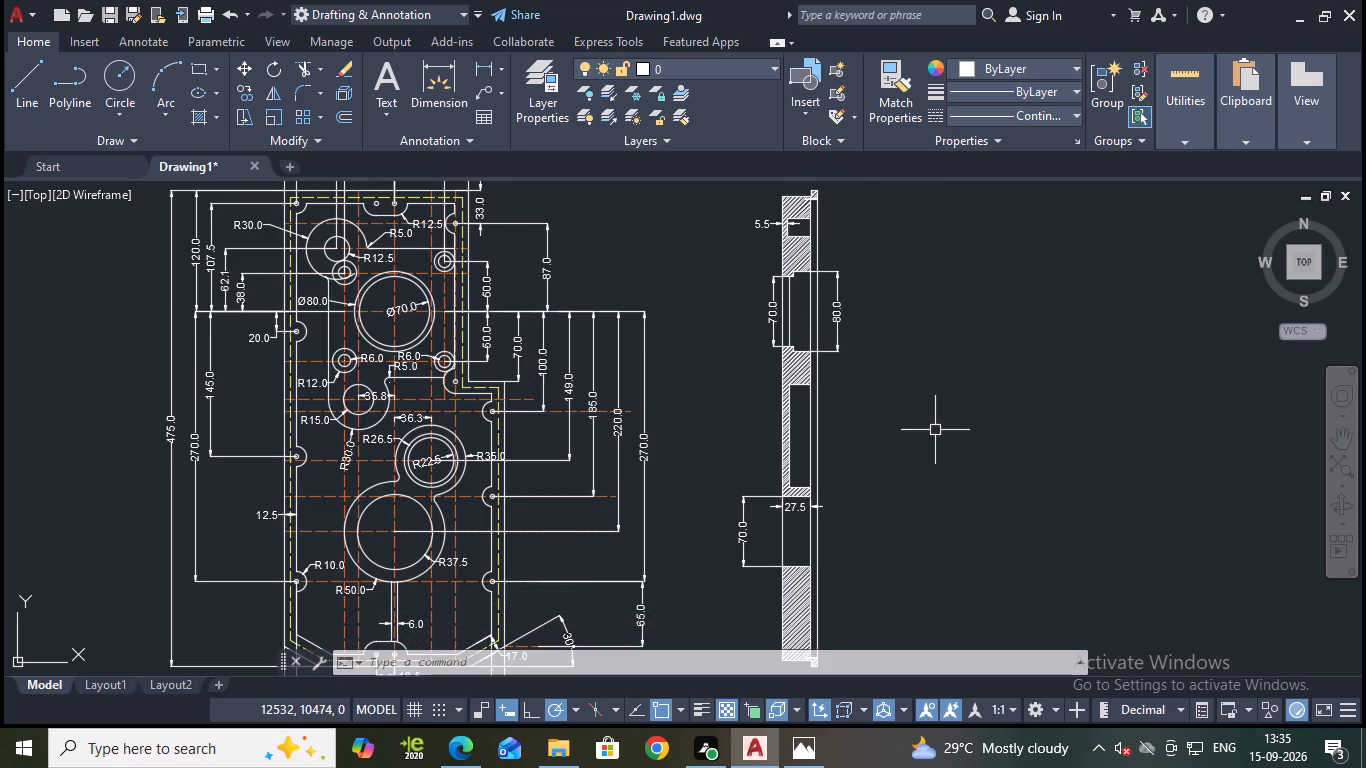
scroll(934, 444, down, 1)
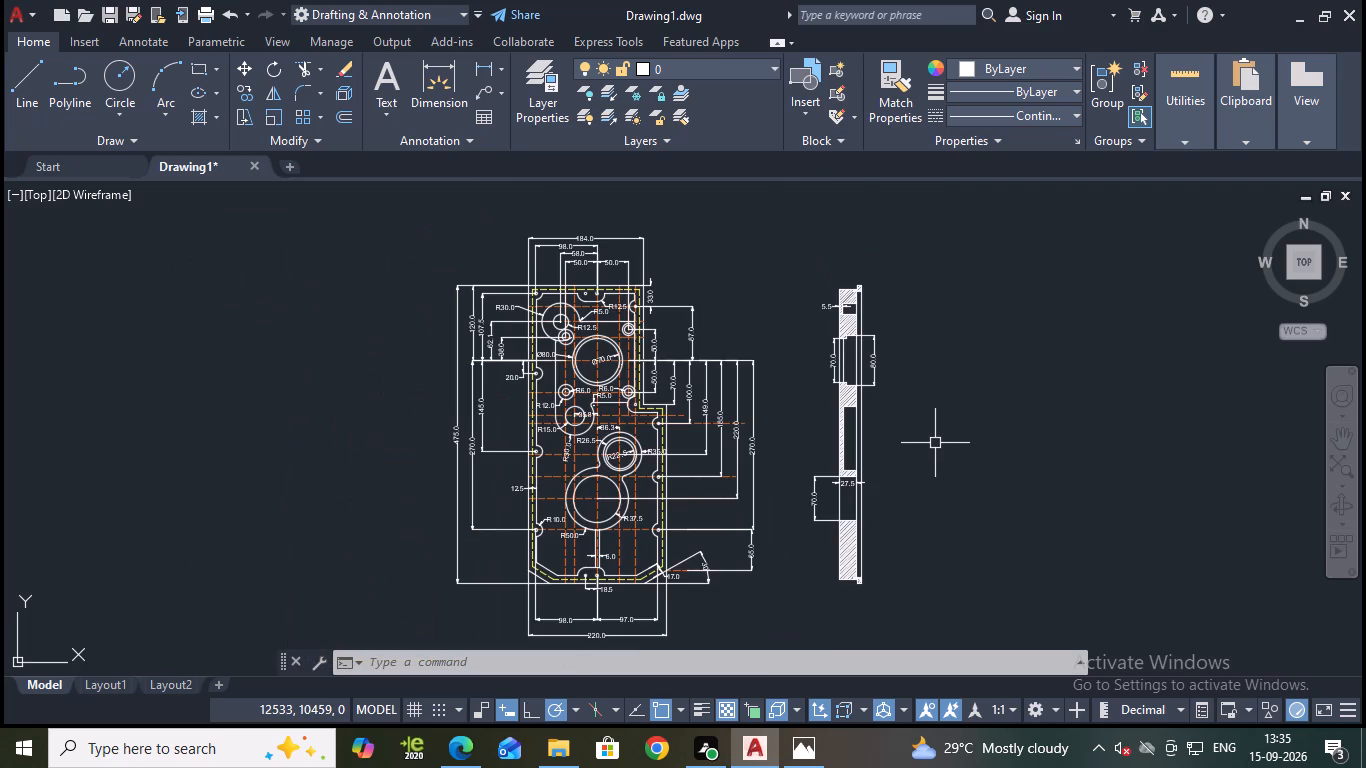
key(ctrl+s)
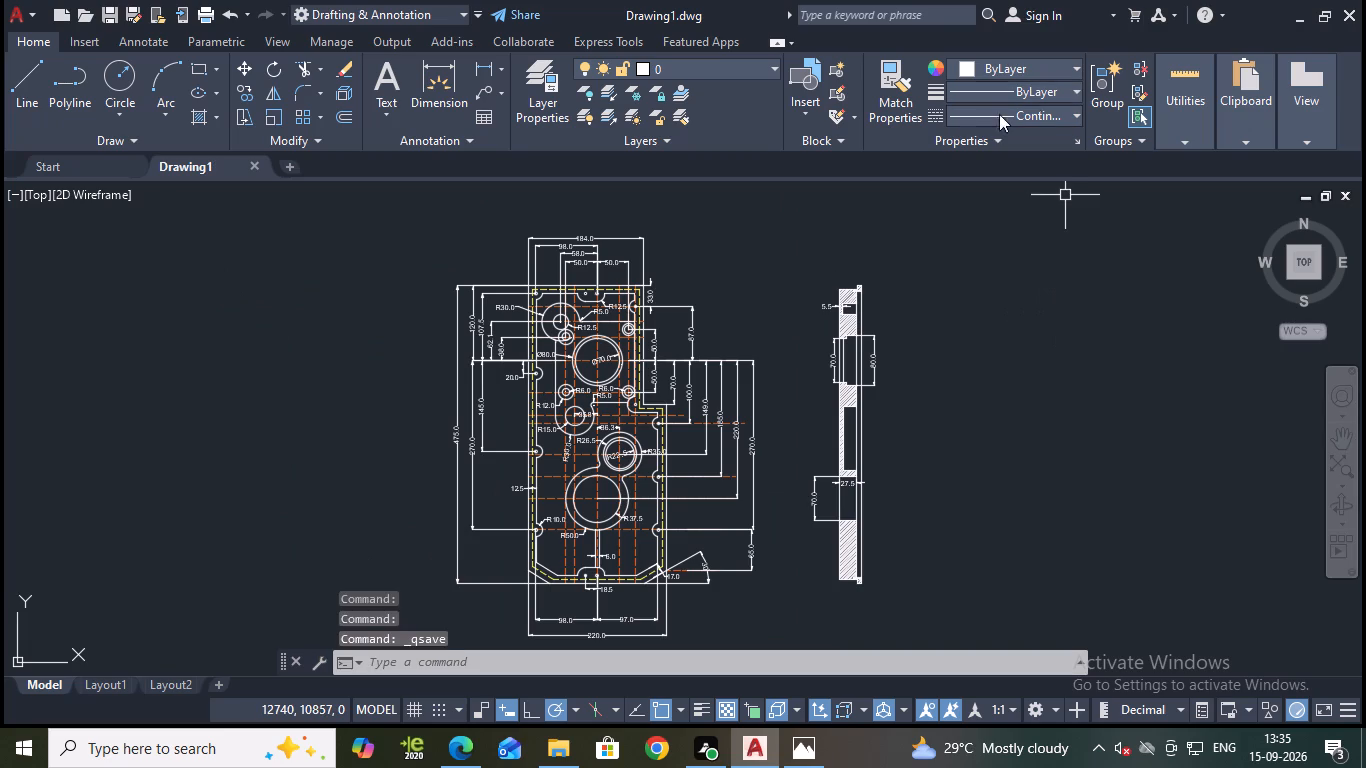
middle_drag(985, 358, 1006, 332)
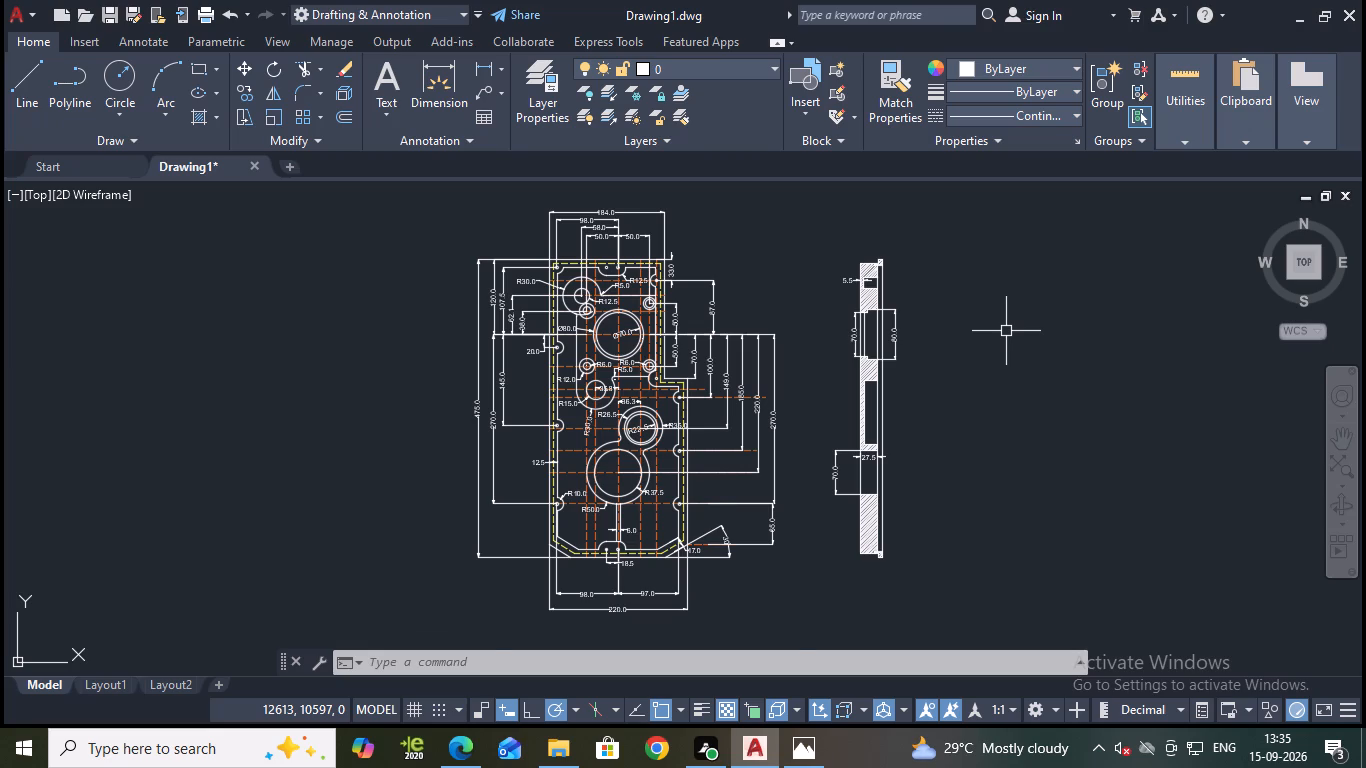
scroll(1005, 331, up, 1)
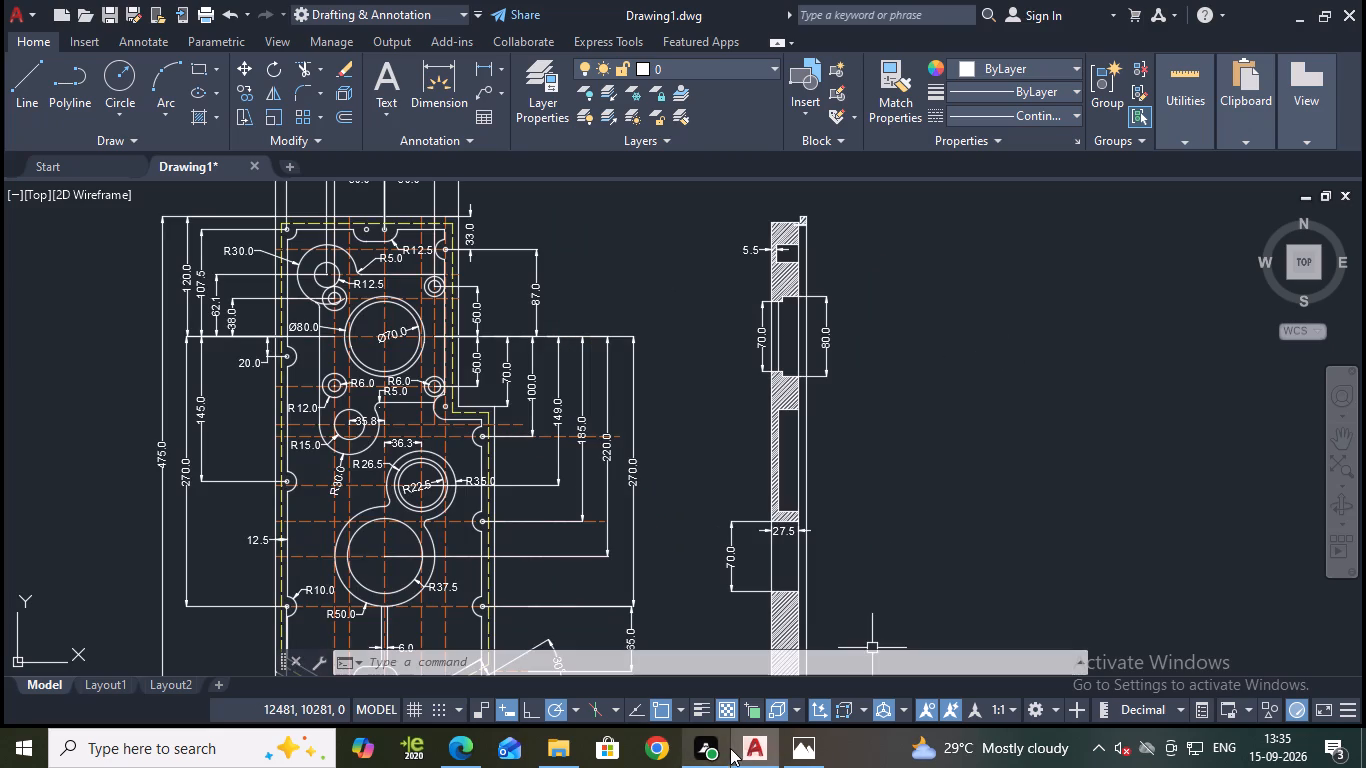
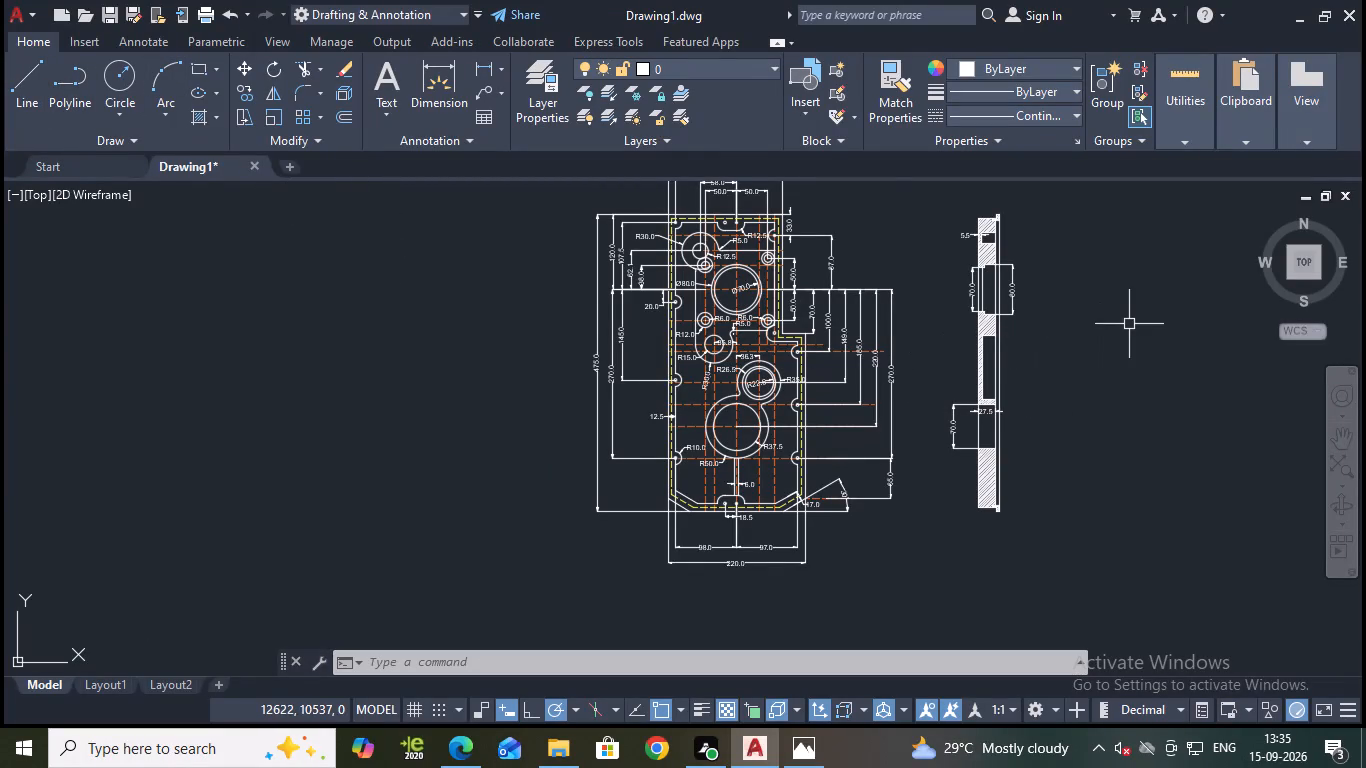
Draw a vertical line about 295 long straight down from the front view's lower-left extent, aligned with its left outer edge.
middle_drag(1125, 324, 1095, 348)
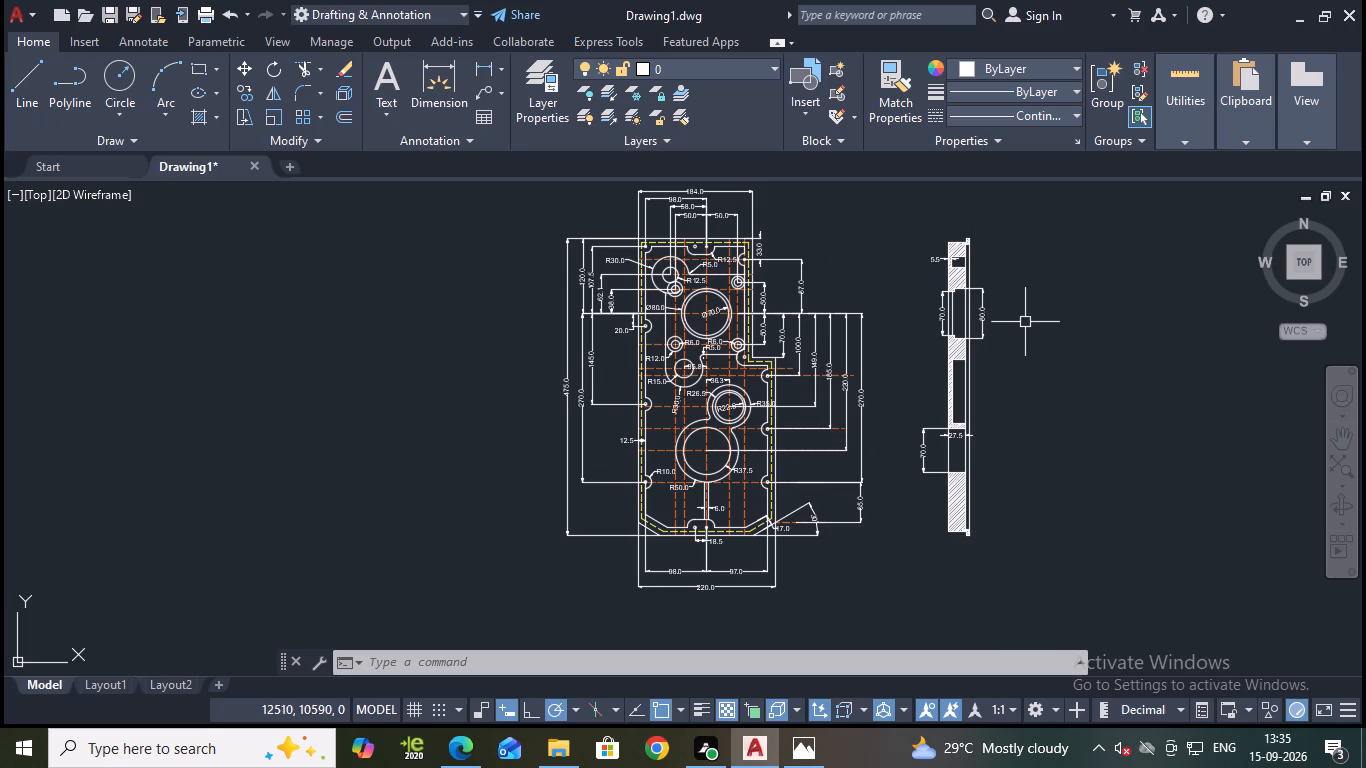
middle_drag(849, 597, 811, 407)
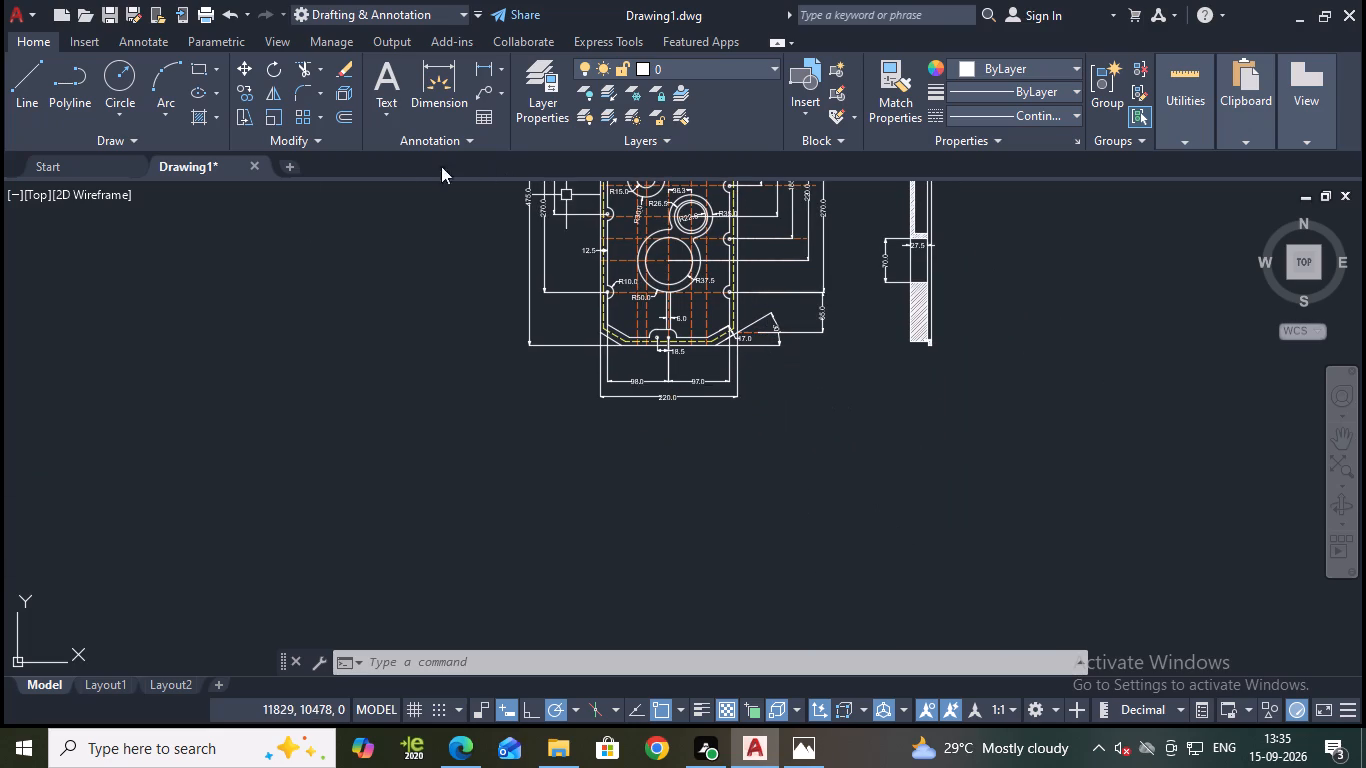
click(23, 68)
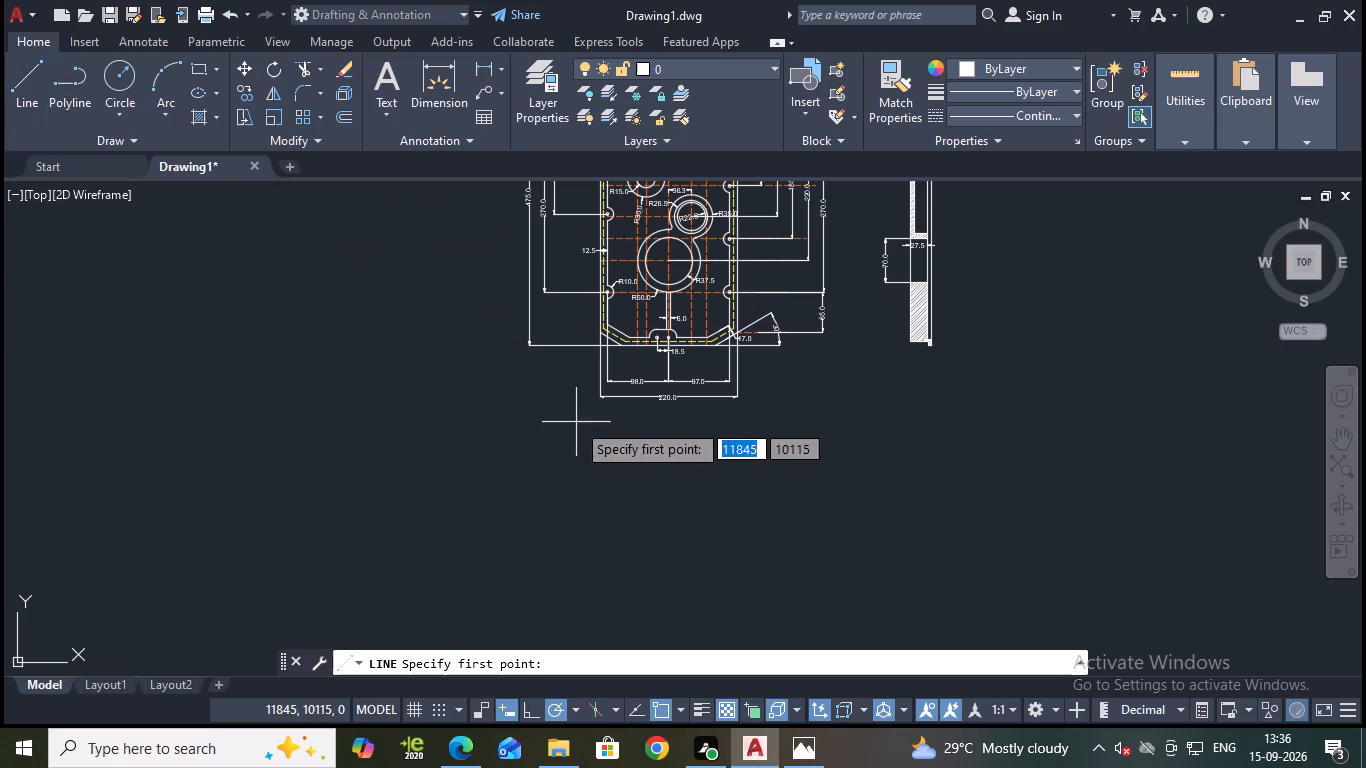
click(602, 346)
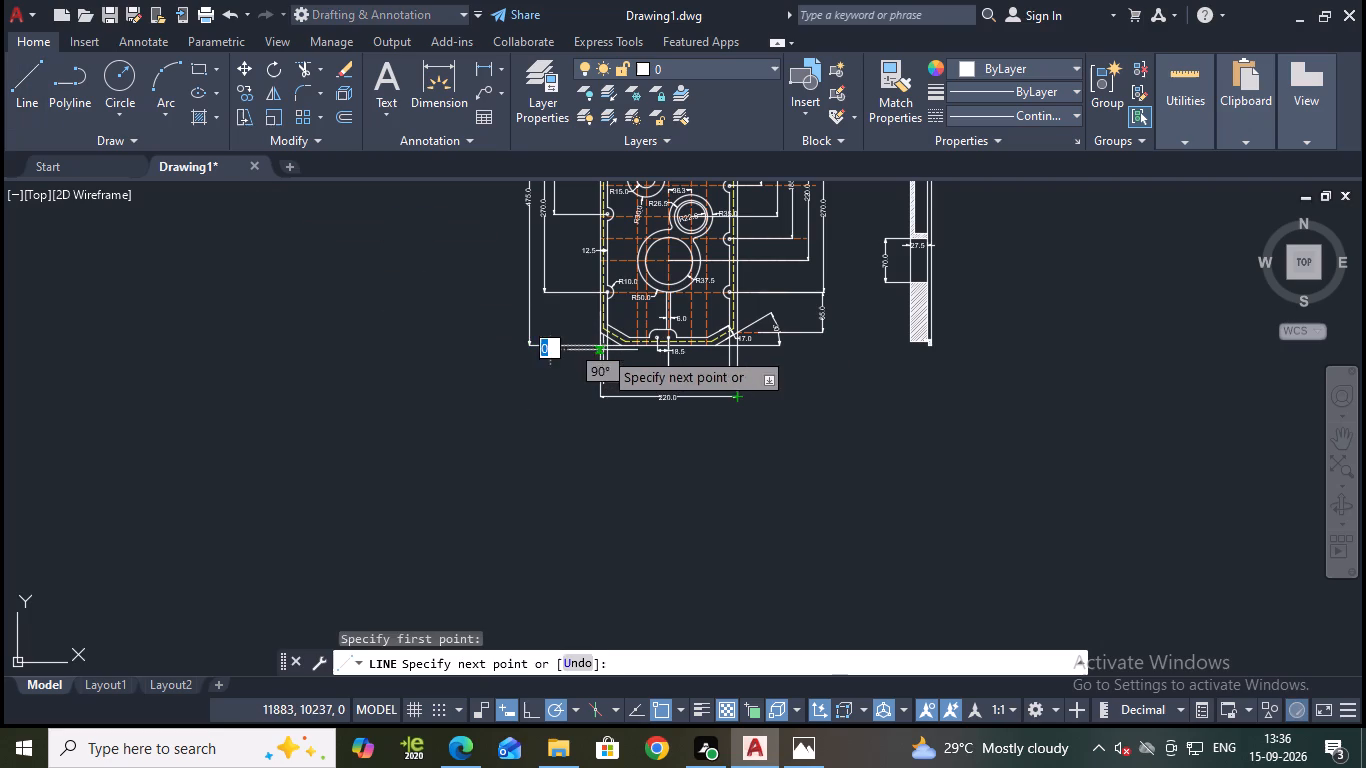
click(599, 530)
key(Escape)
Draw a vertical line about 250 long straight down from the lower end of the front view's right outer edge.
key(space)
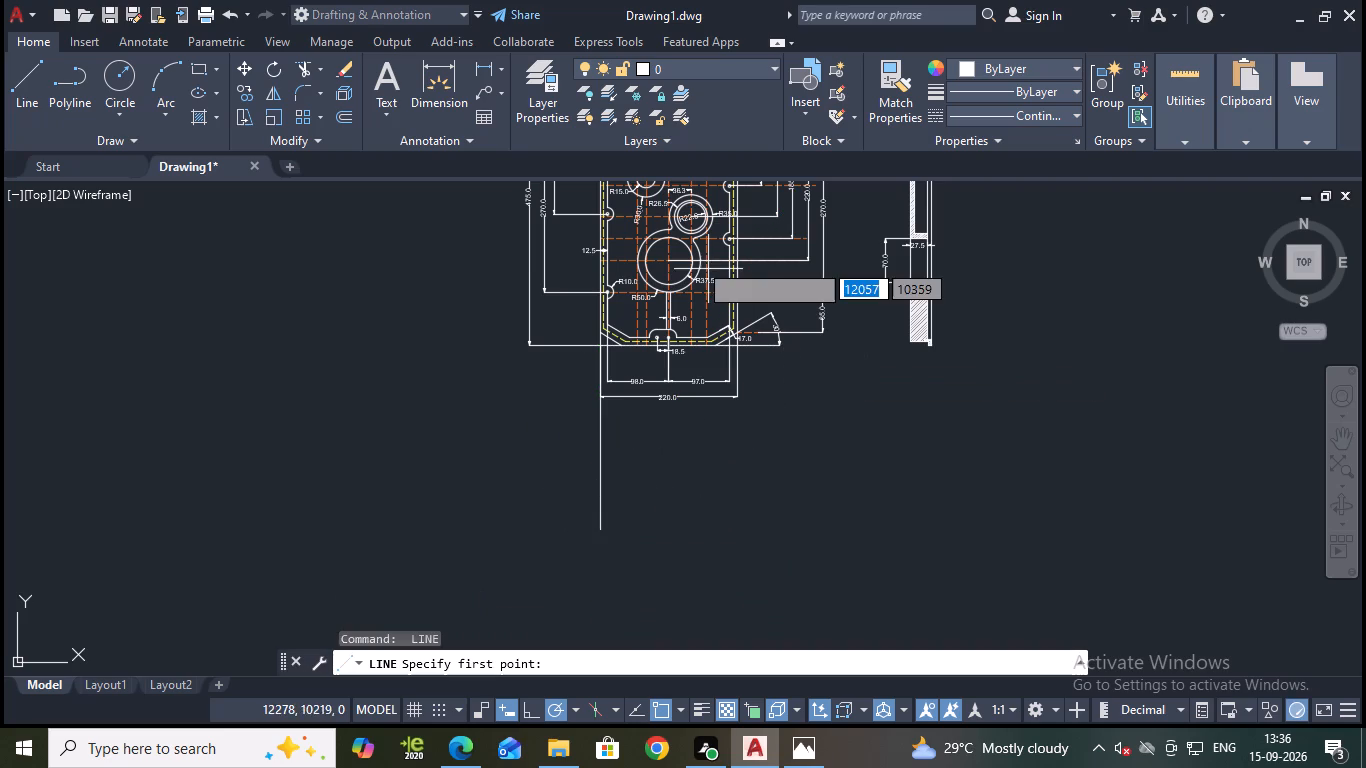
scroll(745, 326, up, 2)
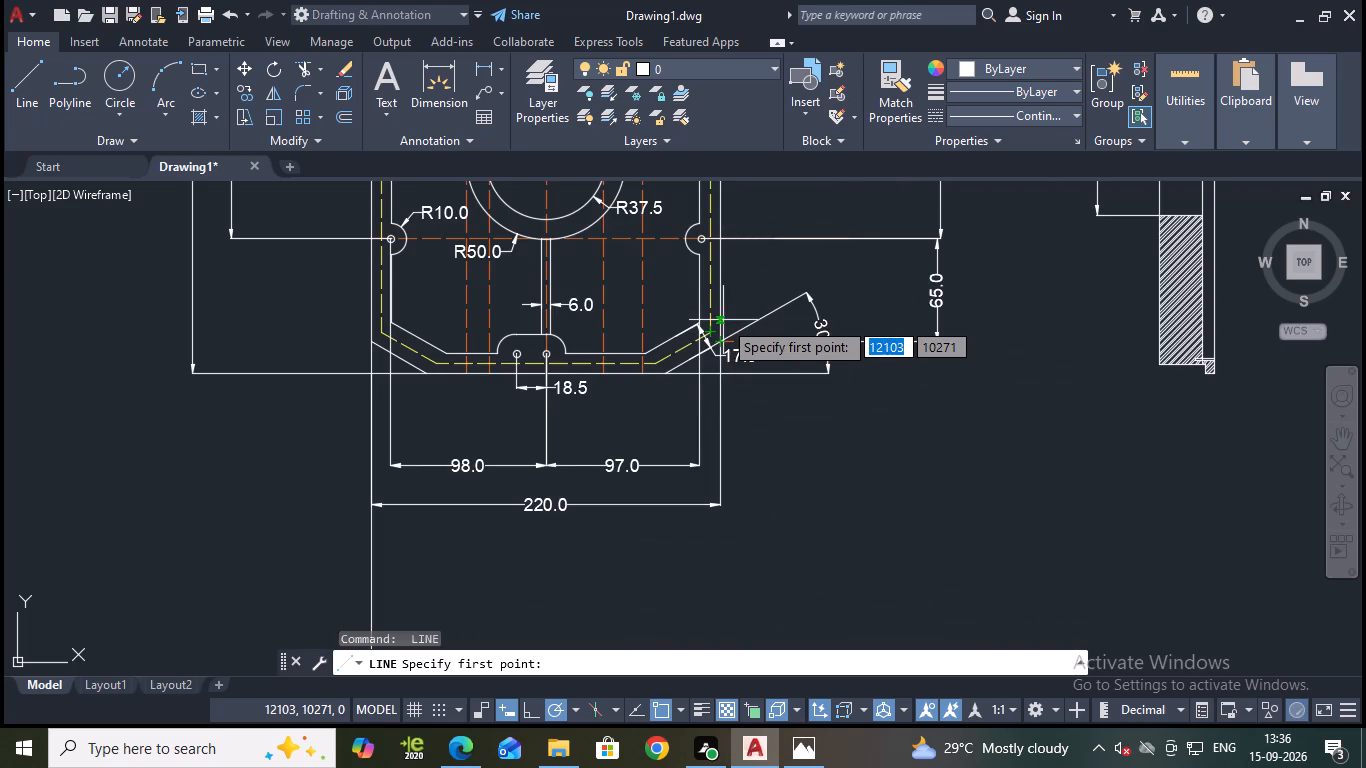
click(722, 320)
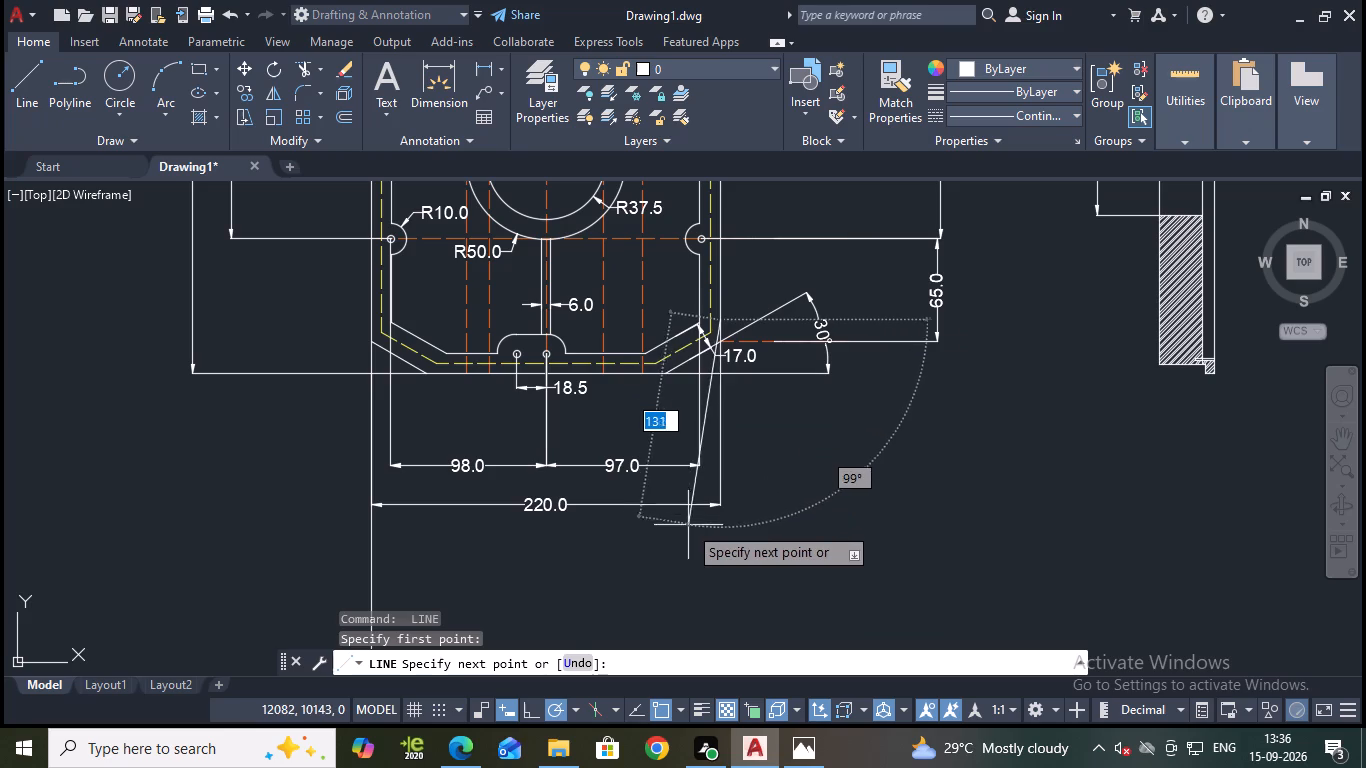
scroll(731, 532, down, 1)
middle_drag(732, 538, 717, 523)
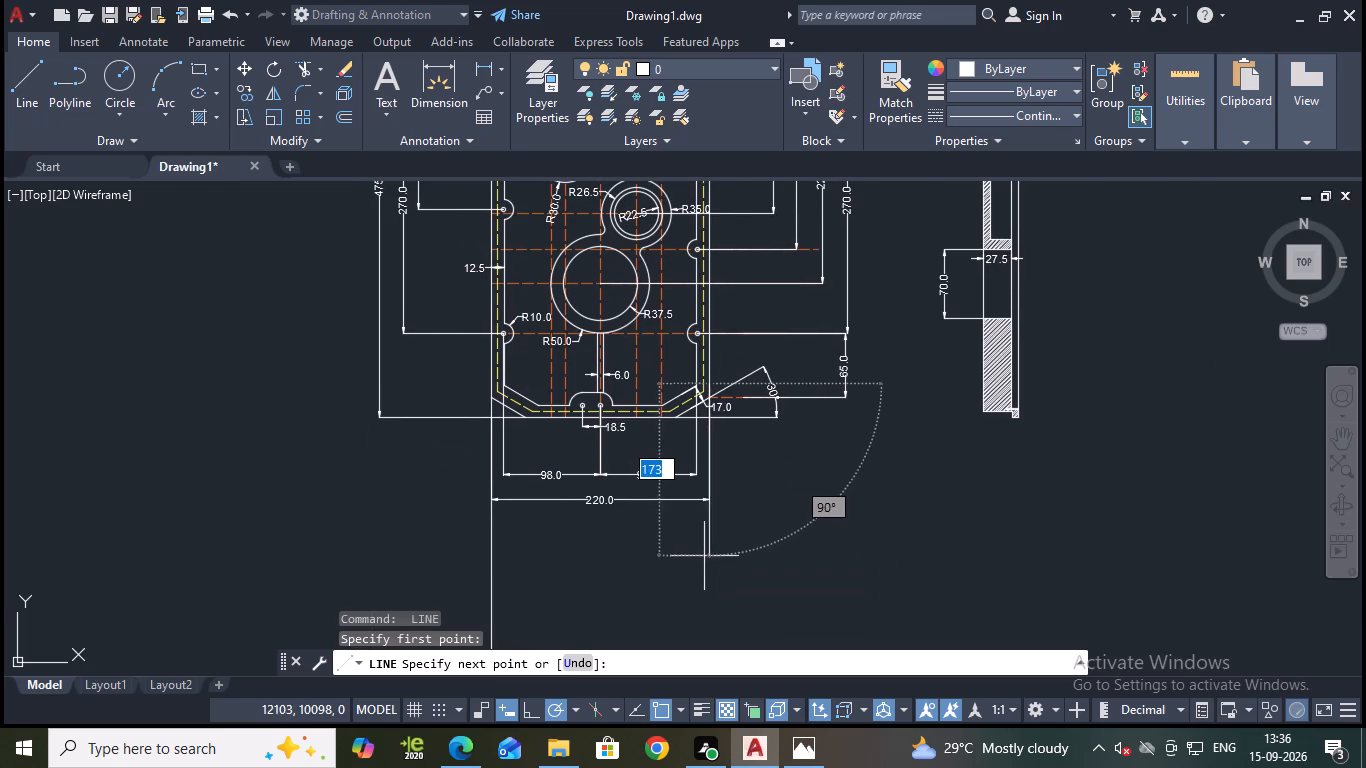
scroll(703, 556, down, 1)
middle_click(703, 556)
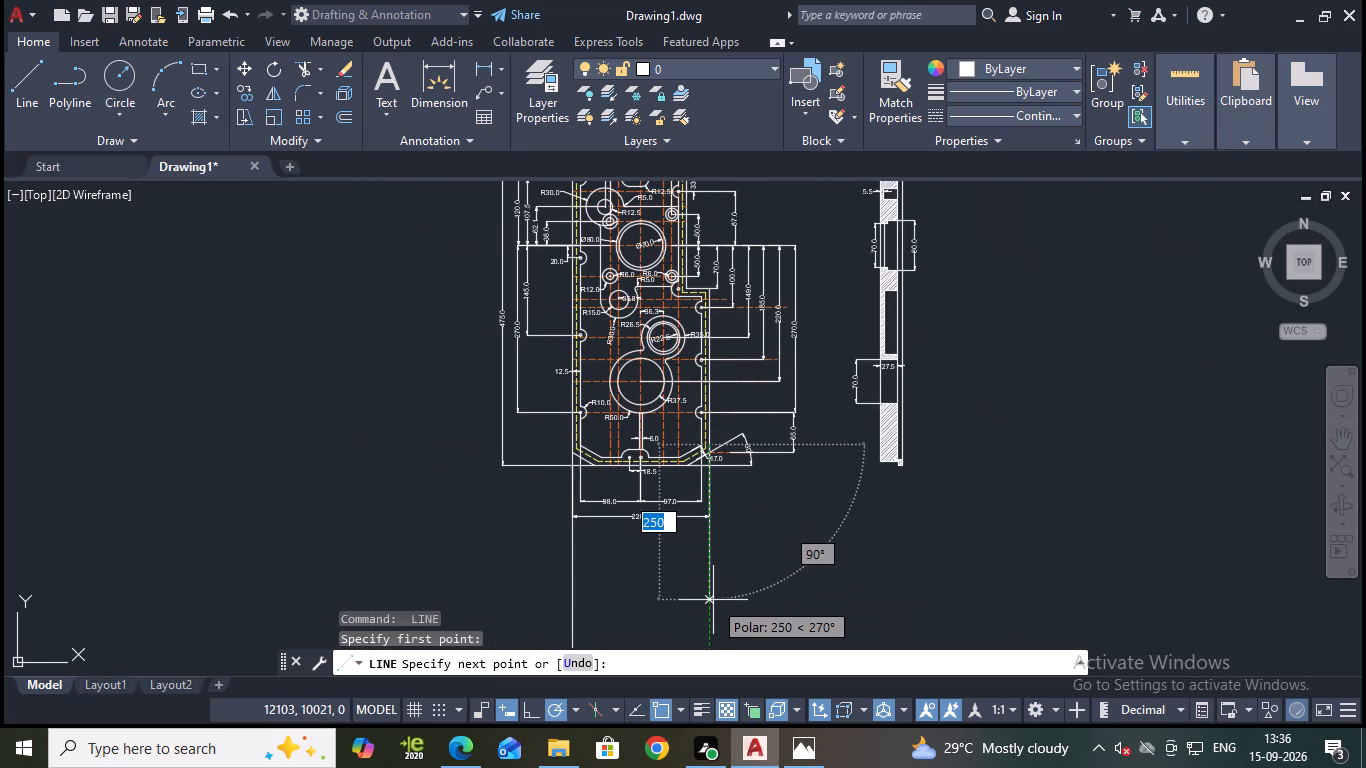
click(713, 600)
key(Escape)
Draw a horizontal line below the 220.0 dimension, from the left projection line to just past the right one.
middle_drag(751, 576, 792, 560)
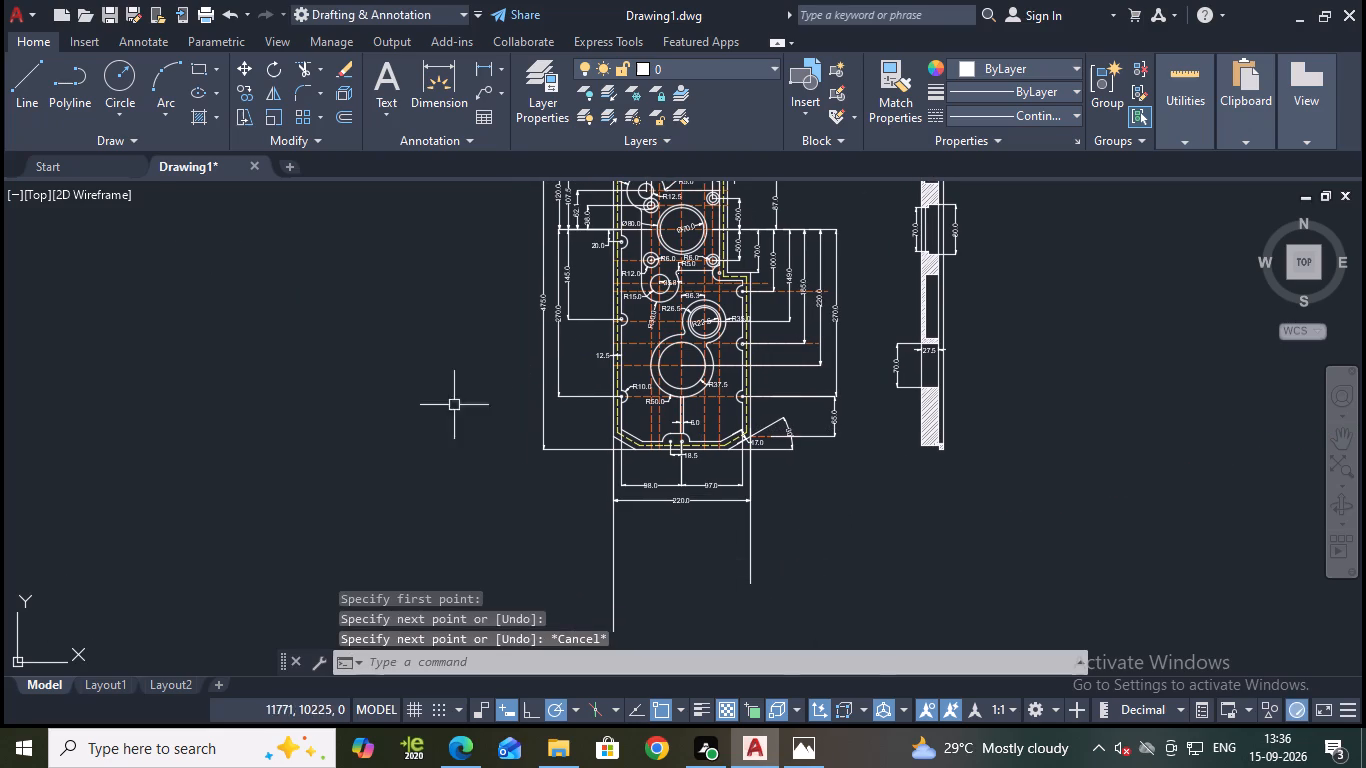
click(32, 86)
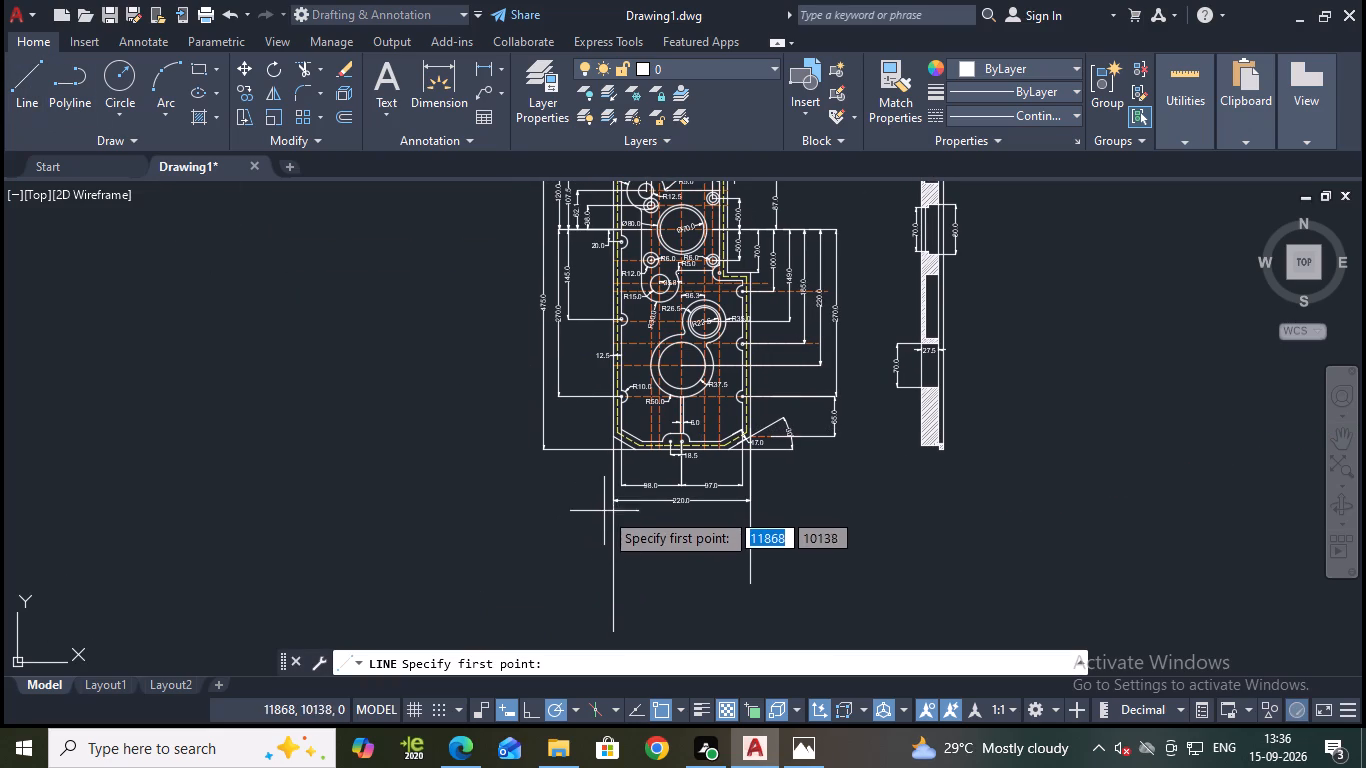
click(612, 529)
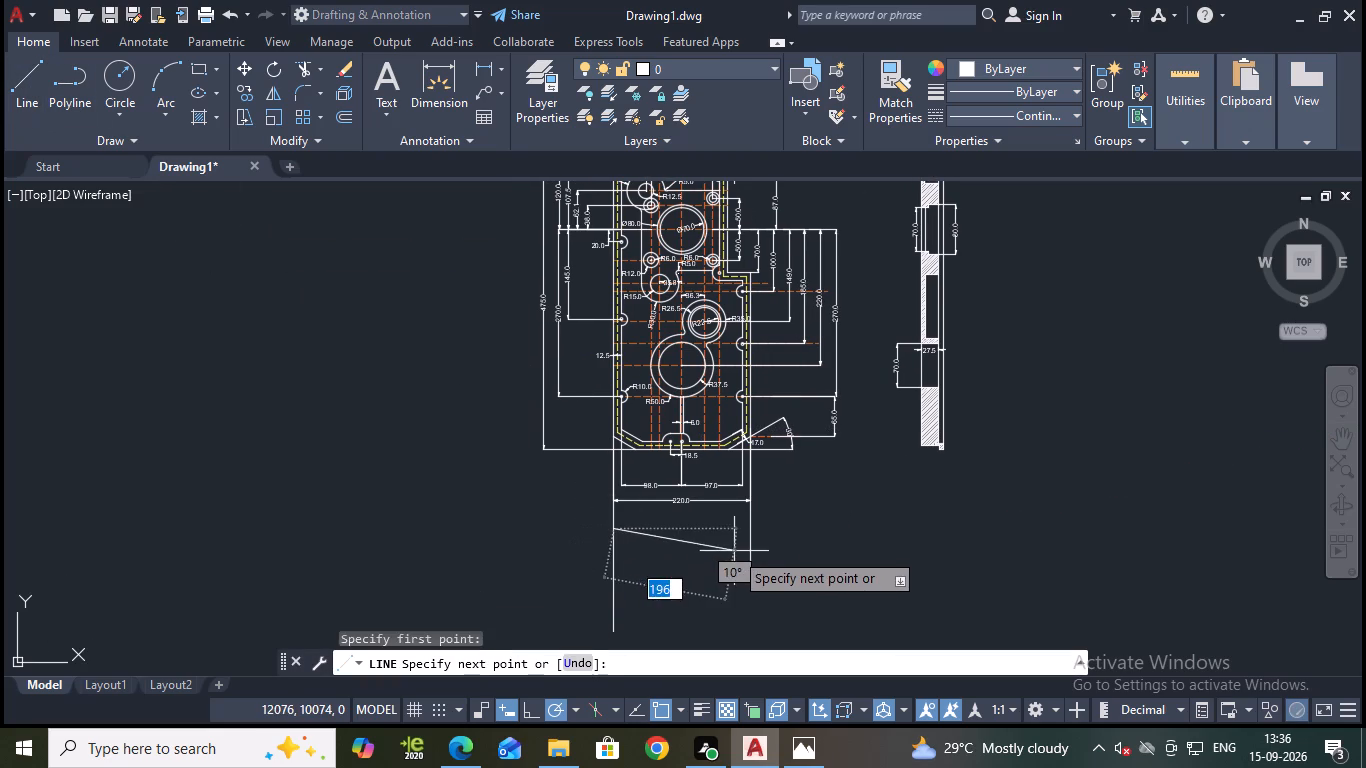
scroll(753, 536, up, 3)
middle_drag(756, 531, 756, 524)
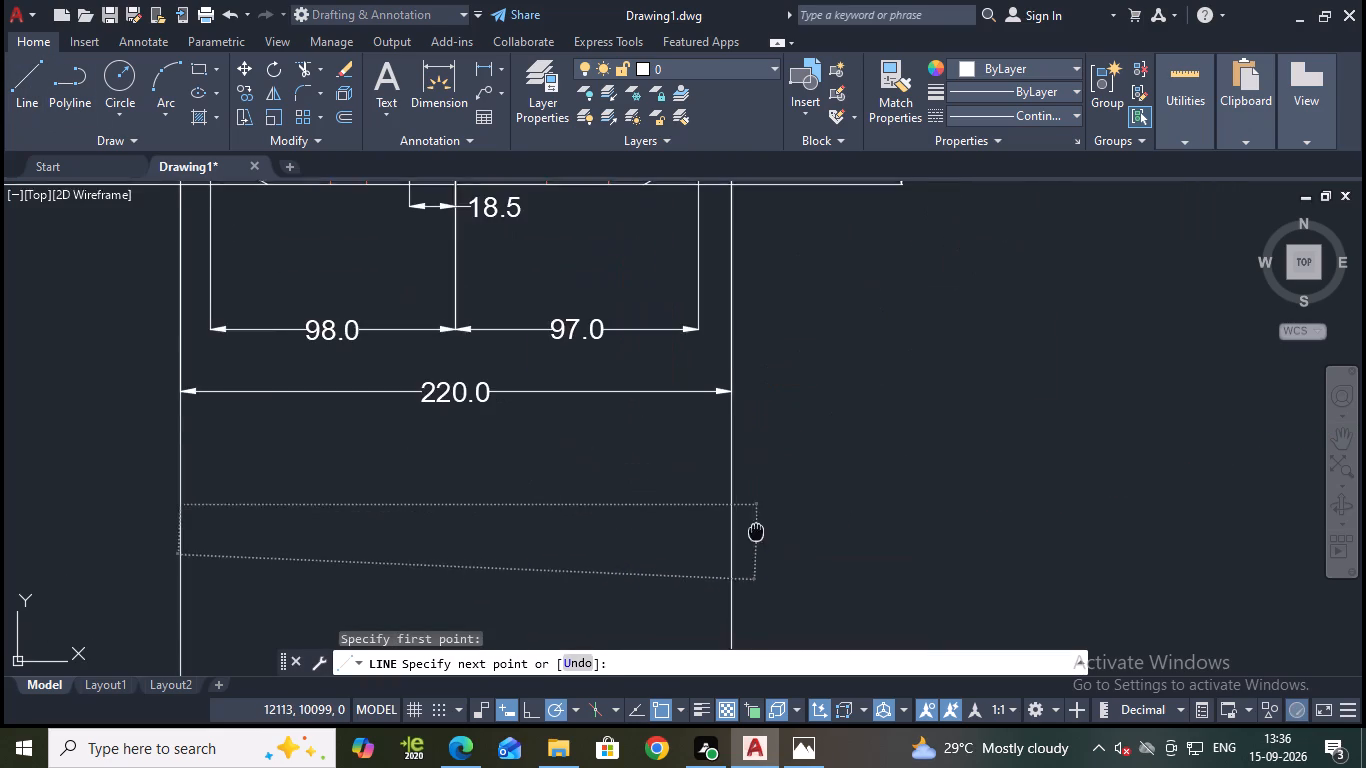
middle_drag(756, 524, 780, 499)
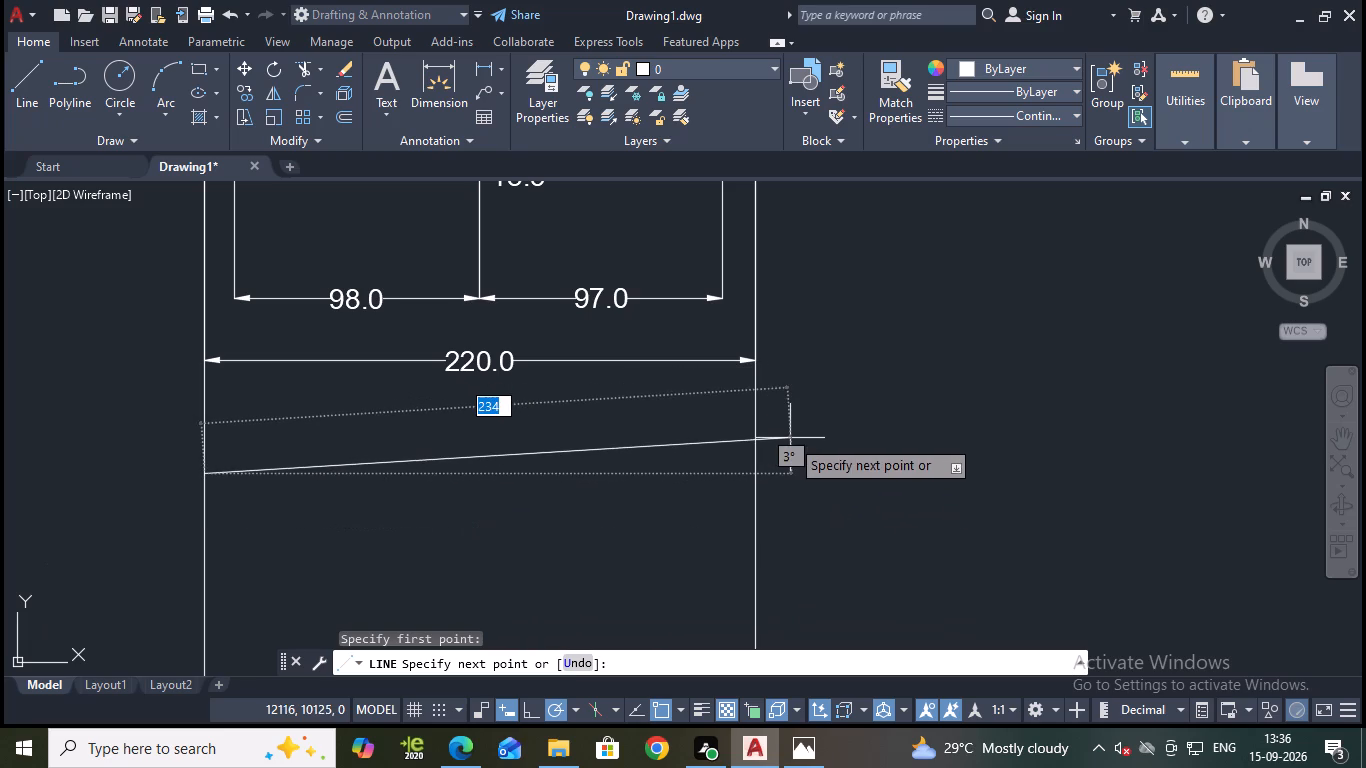
click(776, 476)
key(Escape)
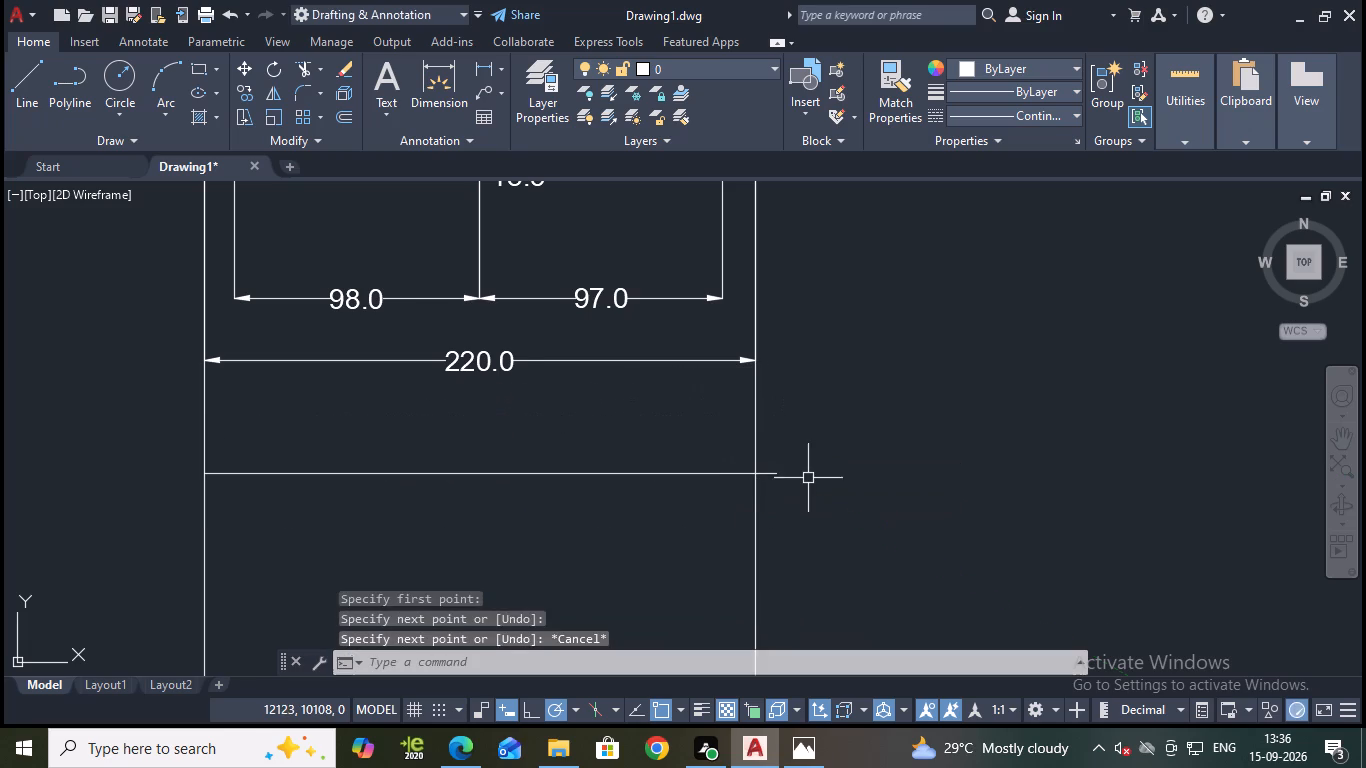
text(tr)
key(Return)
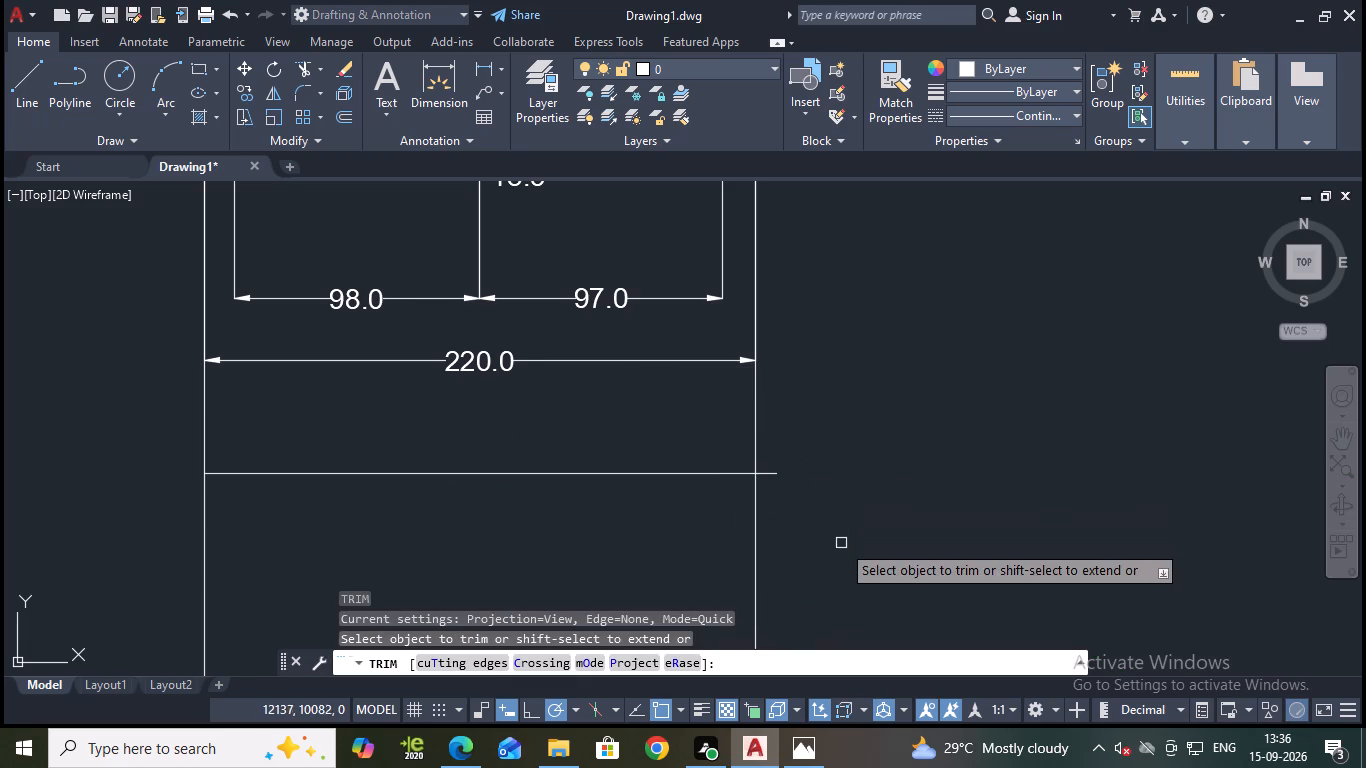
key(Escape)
Draw a slightly slanted cutting line across both vertical projection lines, between the 220.0 dimension and the horizontal line.
click(42, 86)
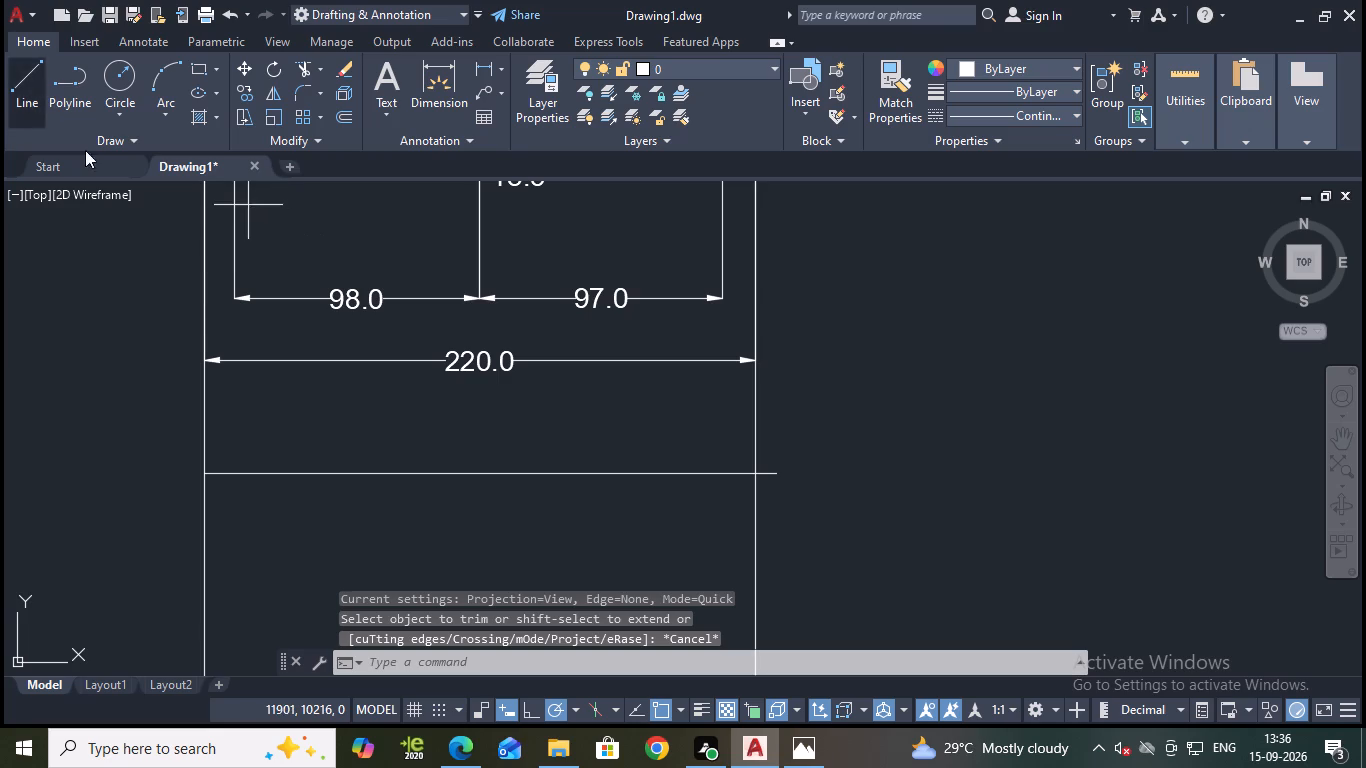
drag(160, 374, 555, 398)
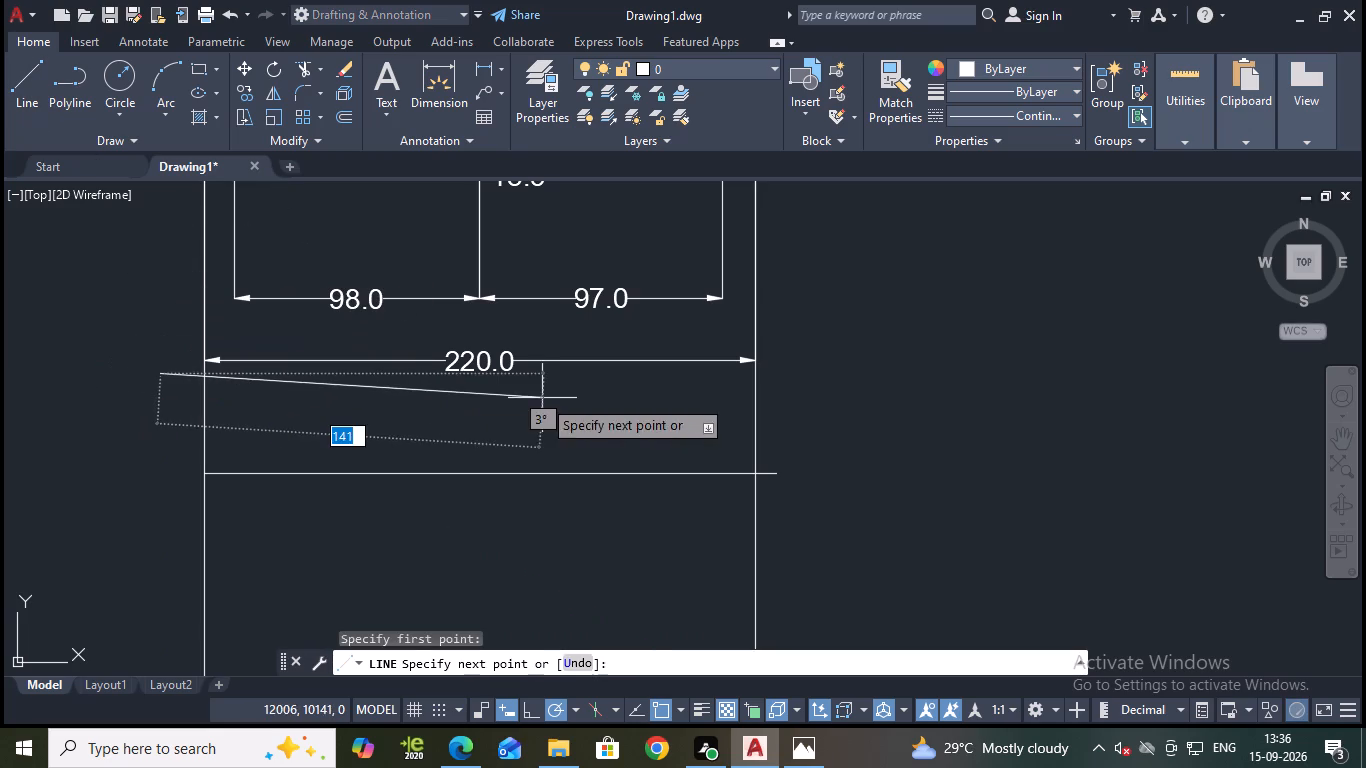
drag(555, 398, 821, 412)
click(821, 412)
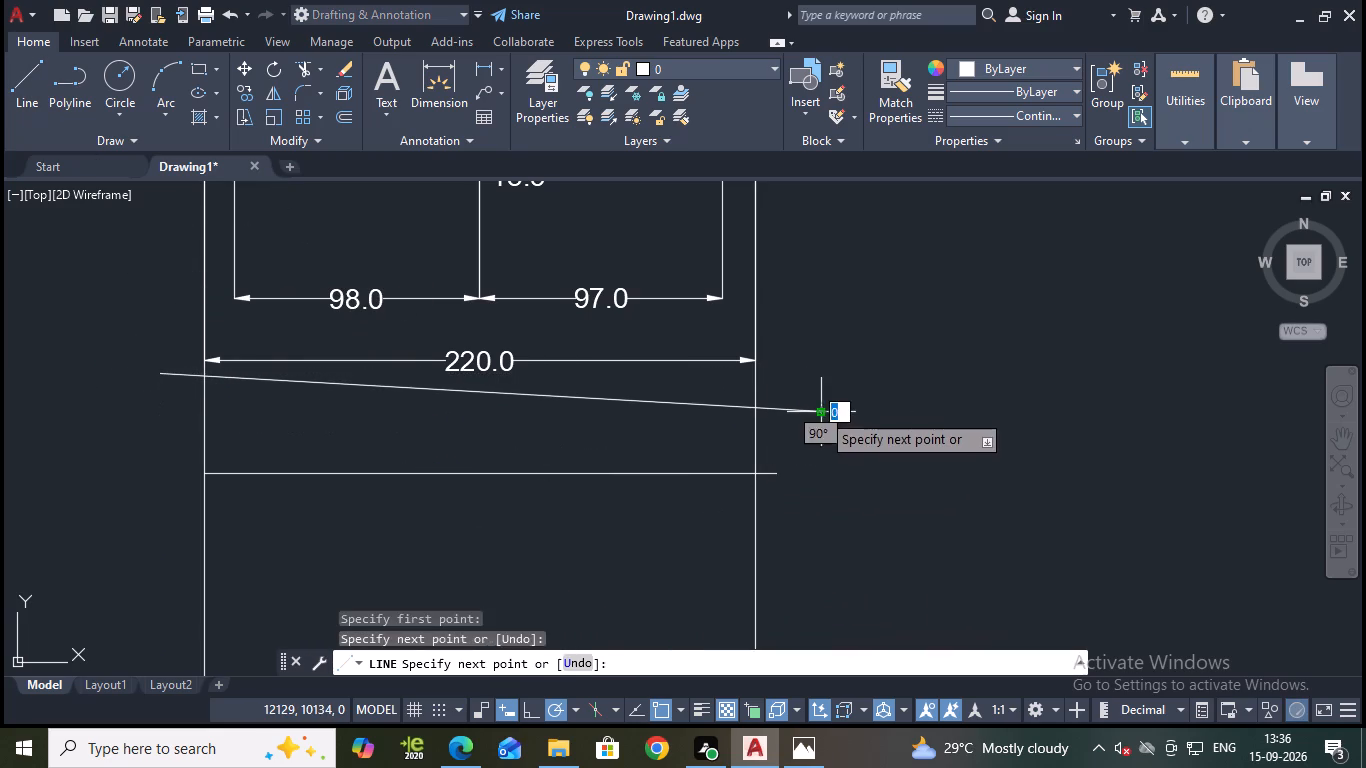
key(Escape)
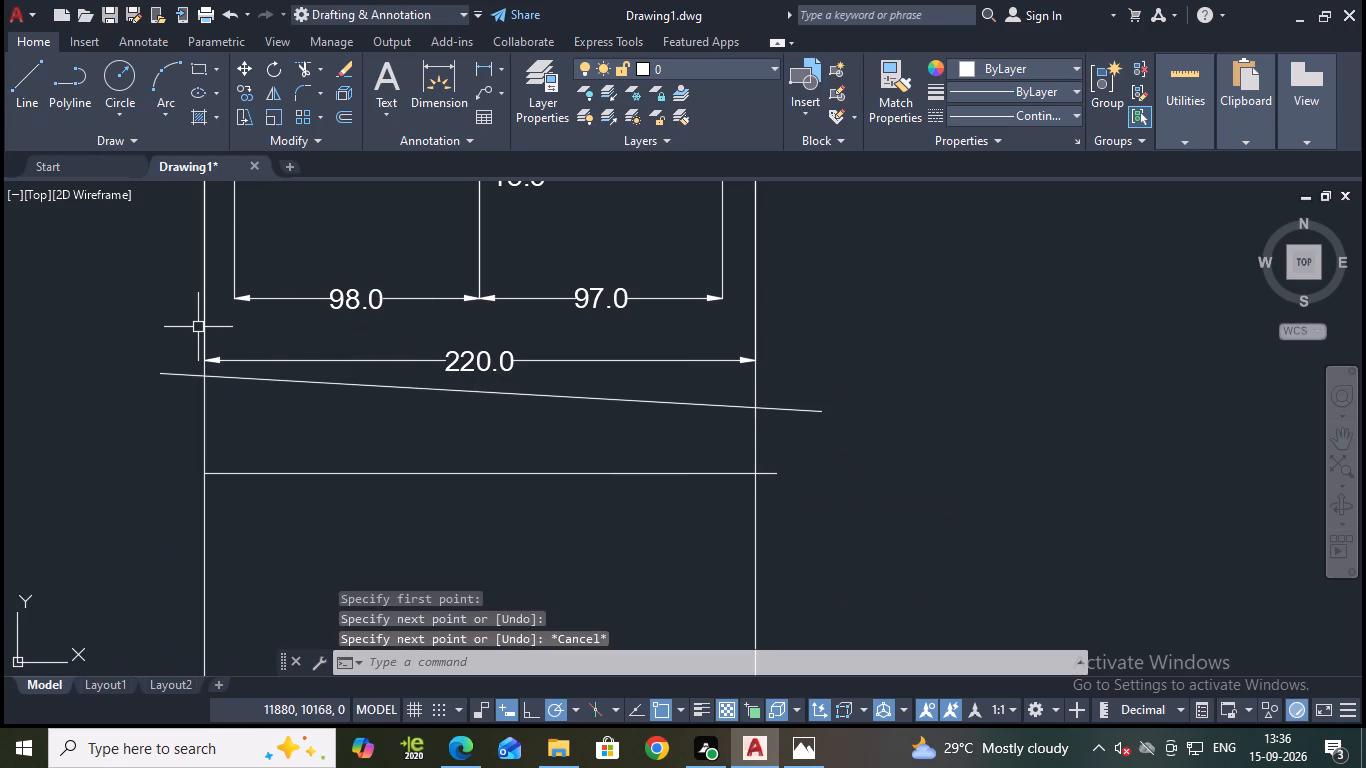
Trim both vertical projection lines between the slanted cutting line and the horizontal line.
key(t)
key(r)
key(Return)
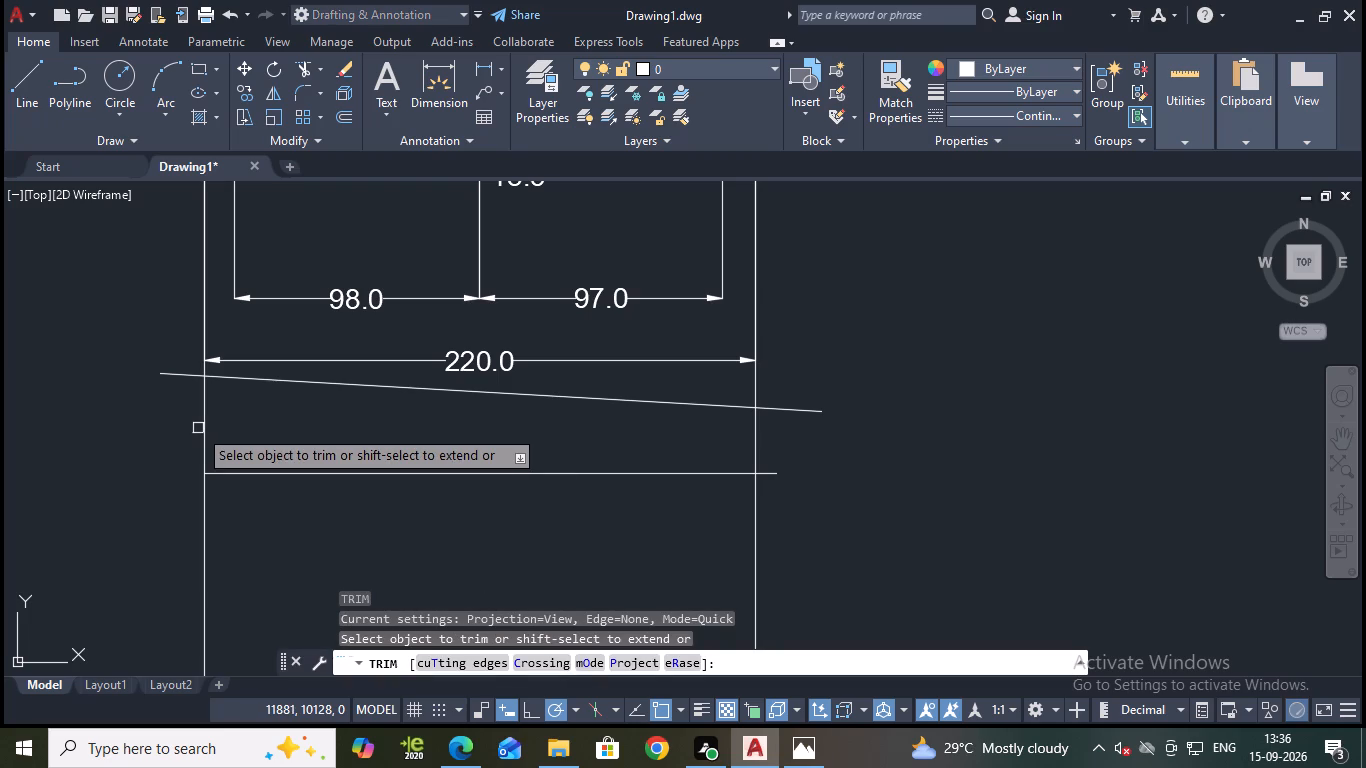
click(204, 431)
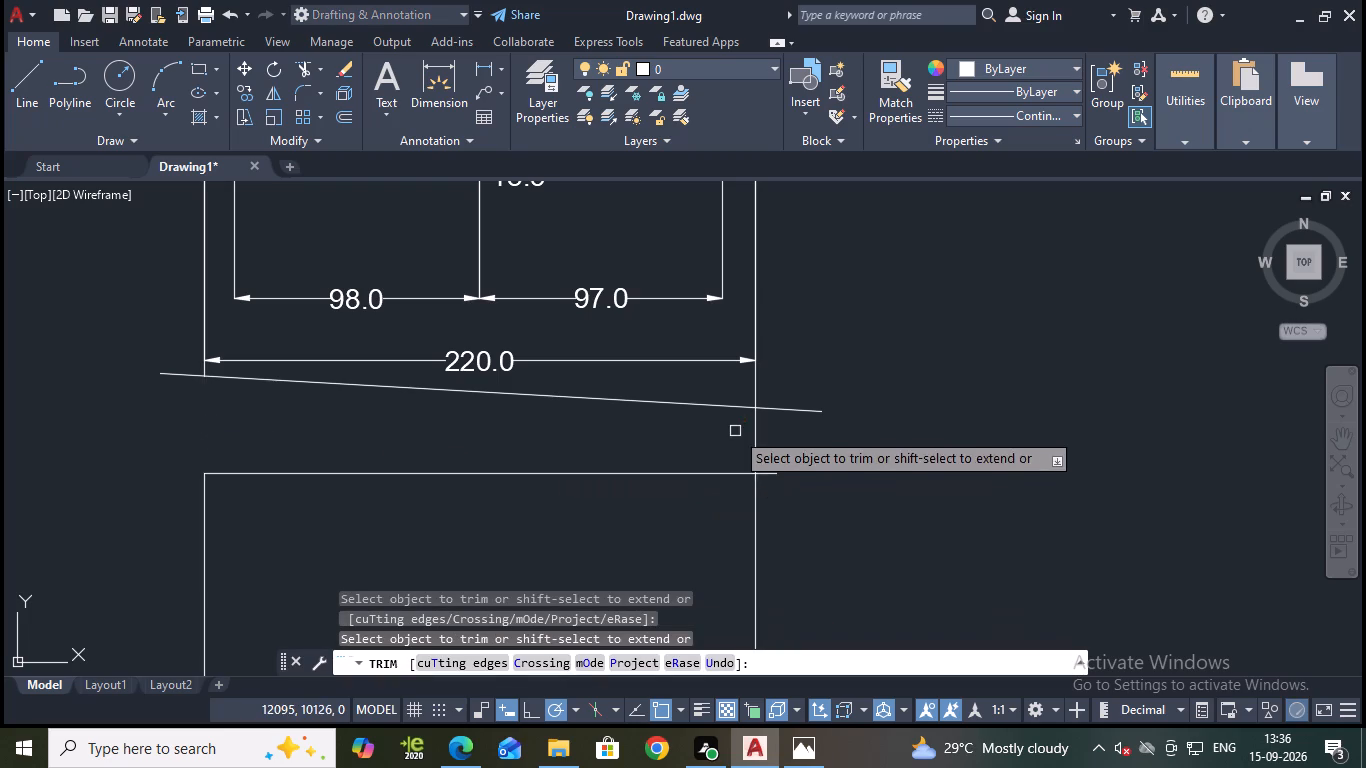
click(755, 441)
key(Escape)
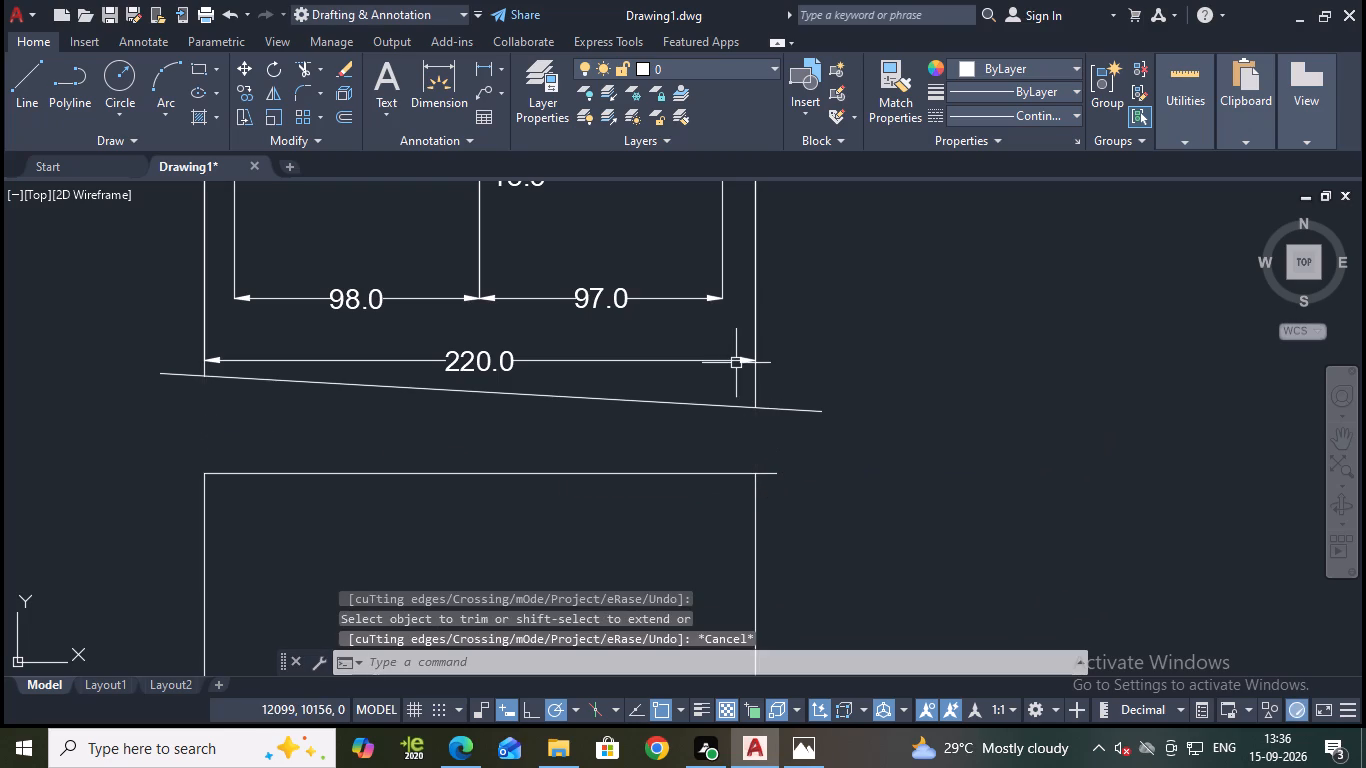
Erase the leftover upper segments of both vertical projection lines and the slanted cutting line.
click(752, 378)
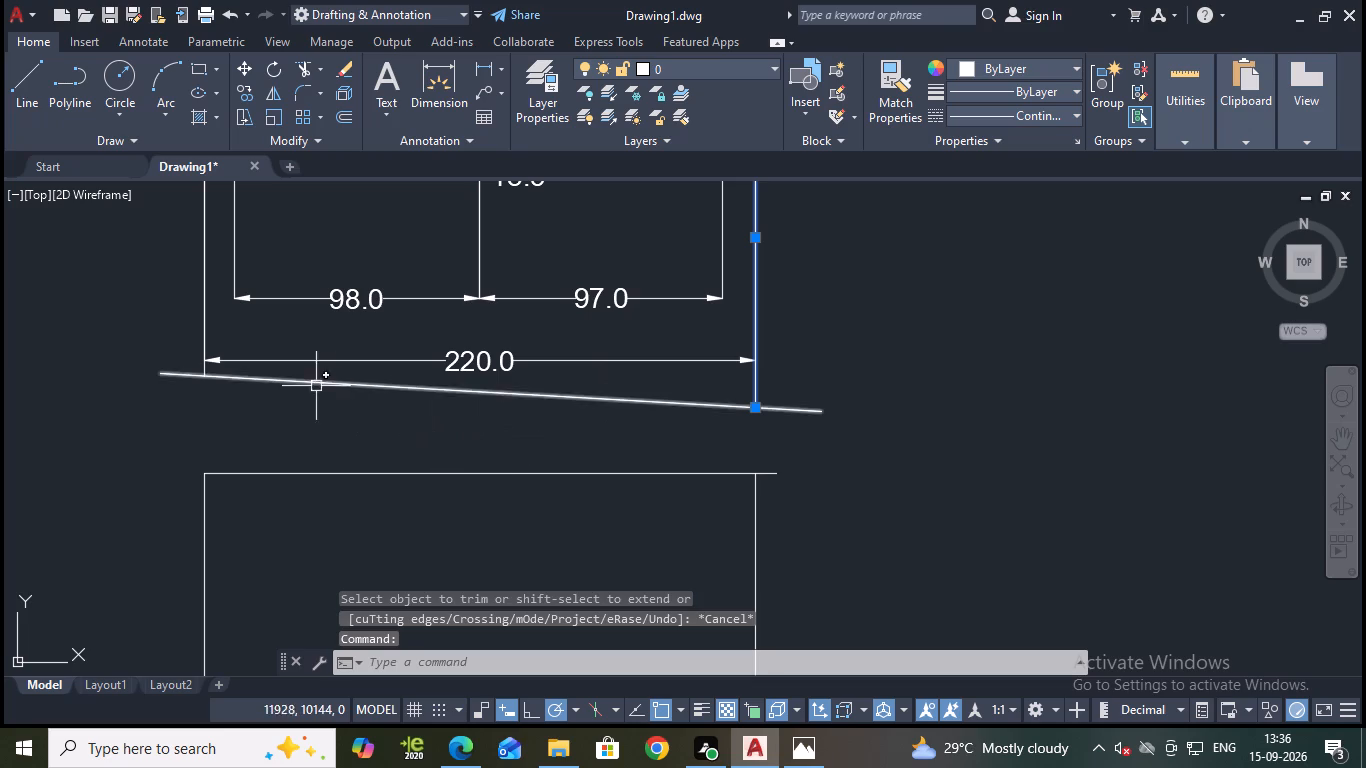
scroll(259, 379, up, 3)
middle_drag(290, 386, 477, 404)
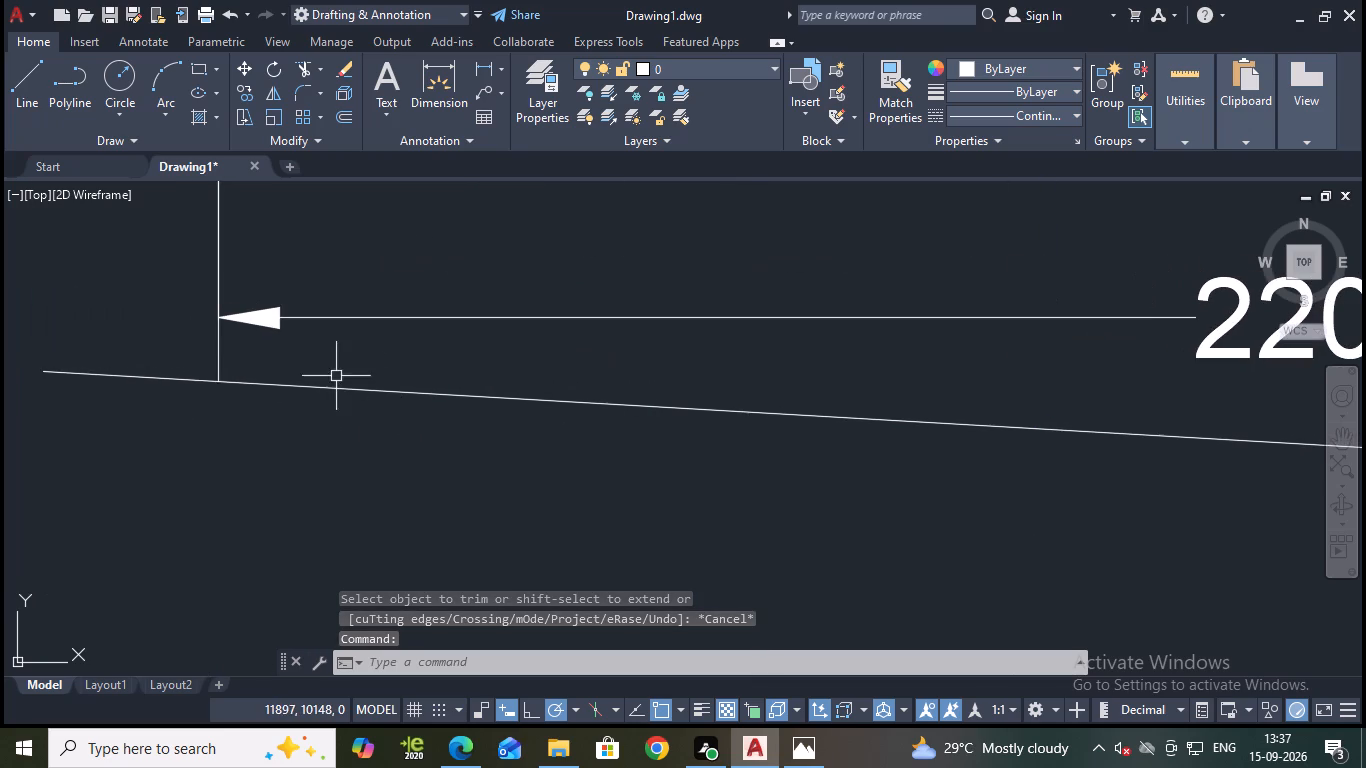
click(219, 369)
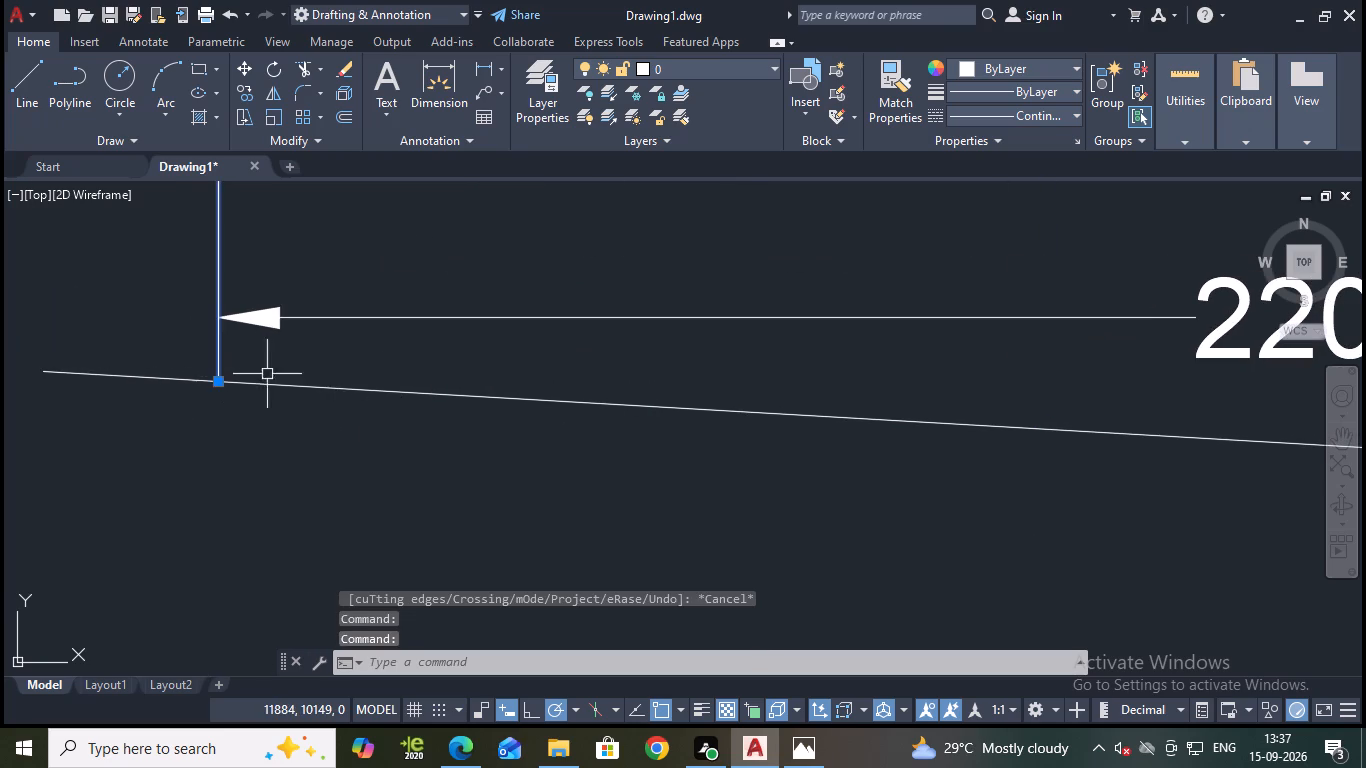
scroll(294, 378, down, 3)
key(e)
key(Return)
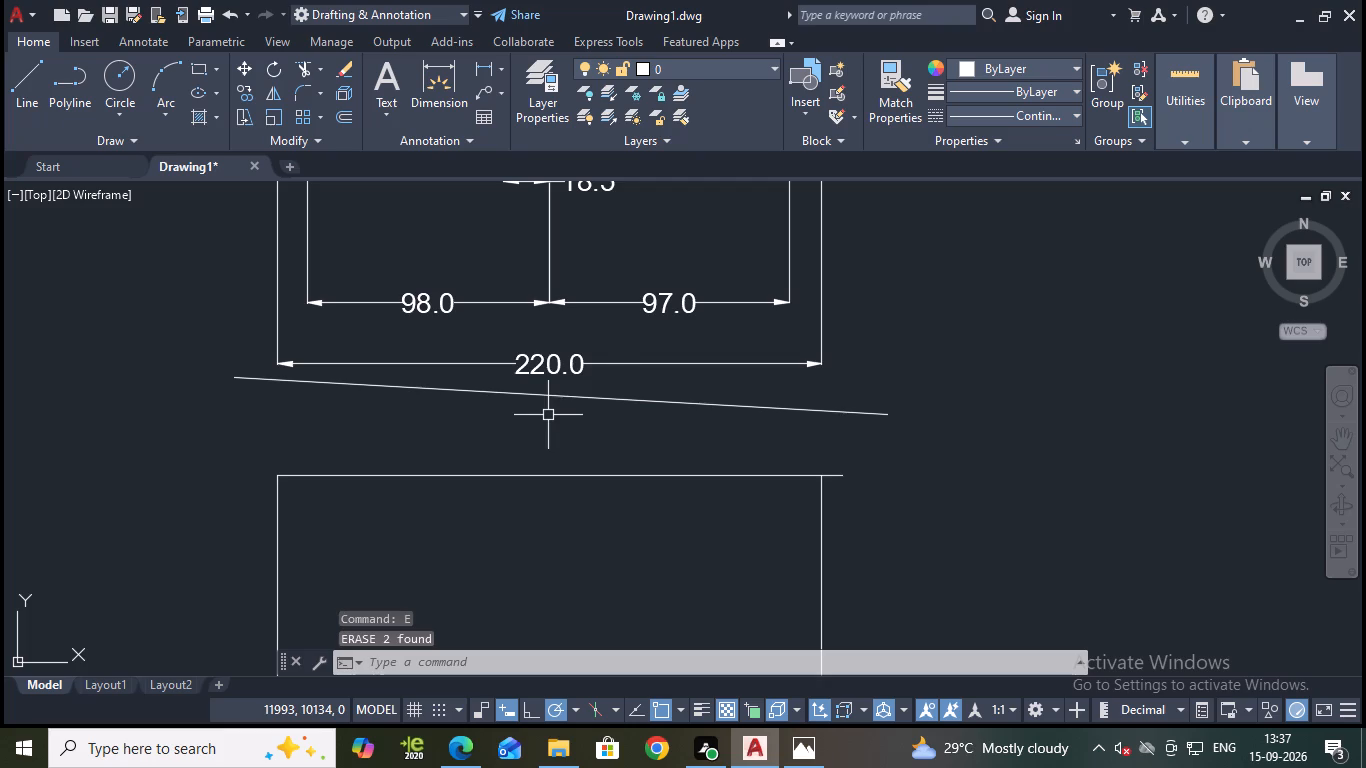
click(604, 394)
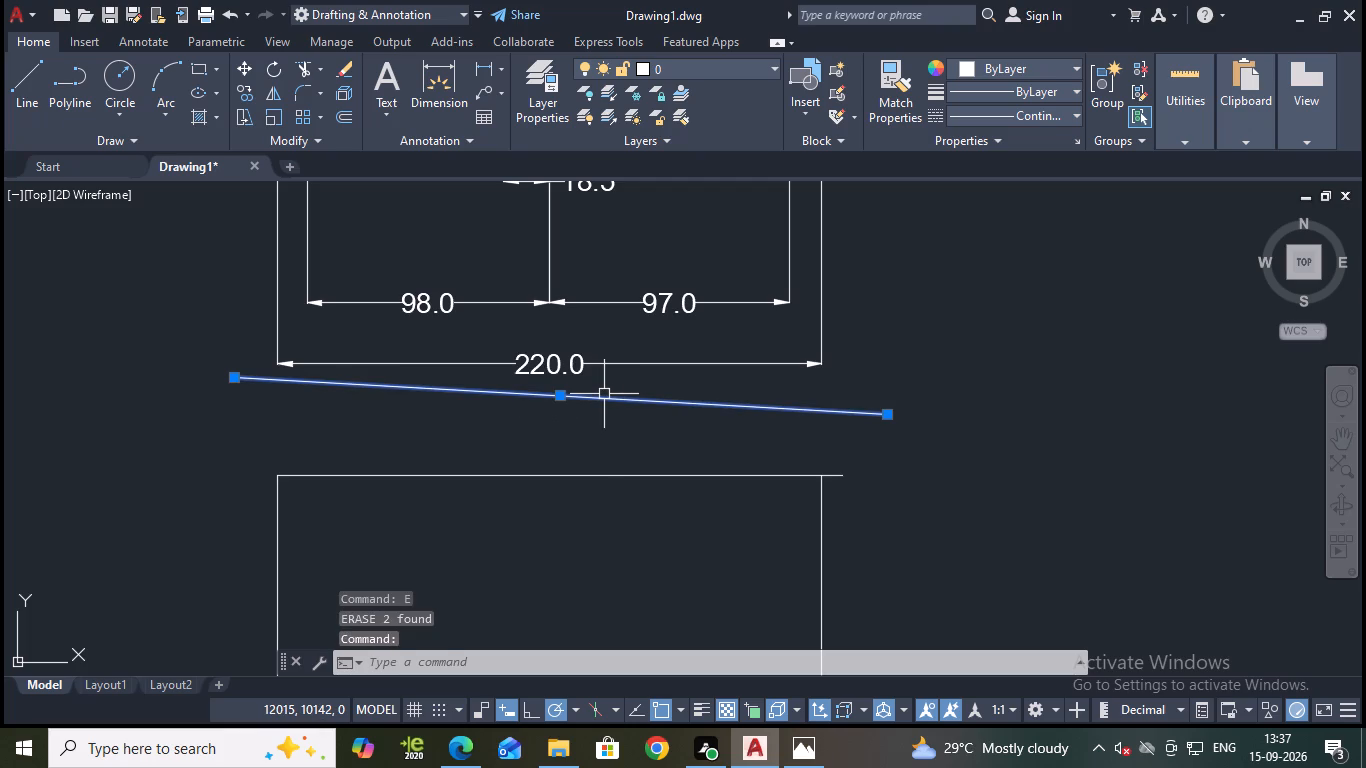
key(e)
key(Return)
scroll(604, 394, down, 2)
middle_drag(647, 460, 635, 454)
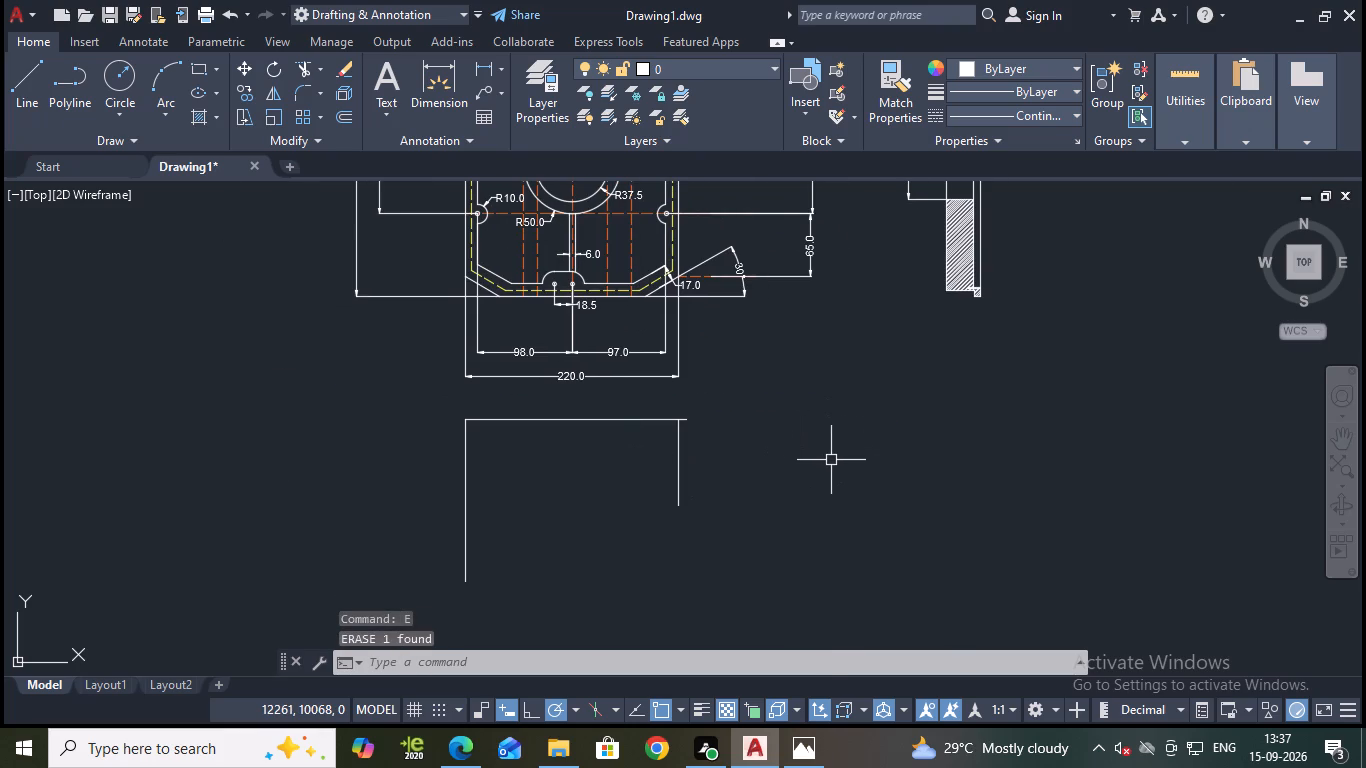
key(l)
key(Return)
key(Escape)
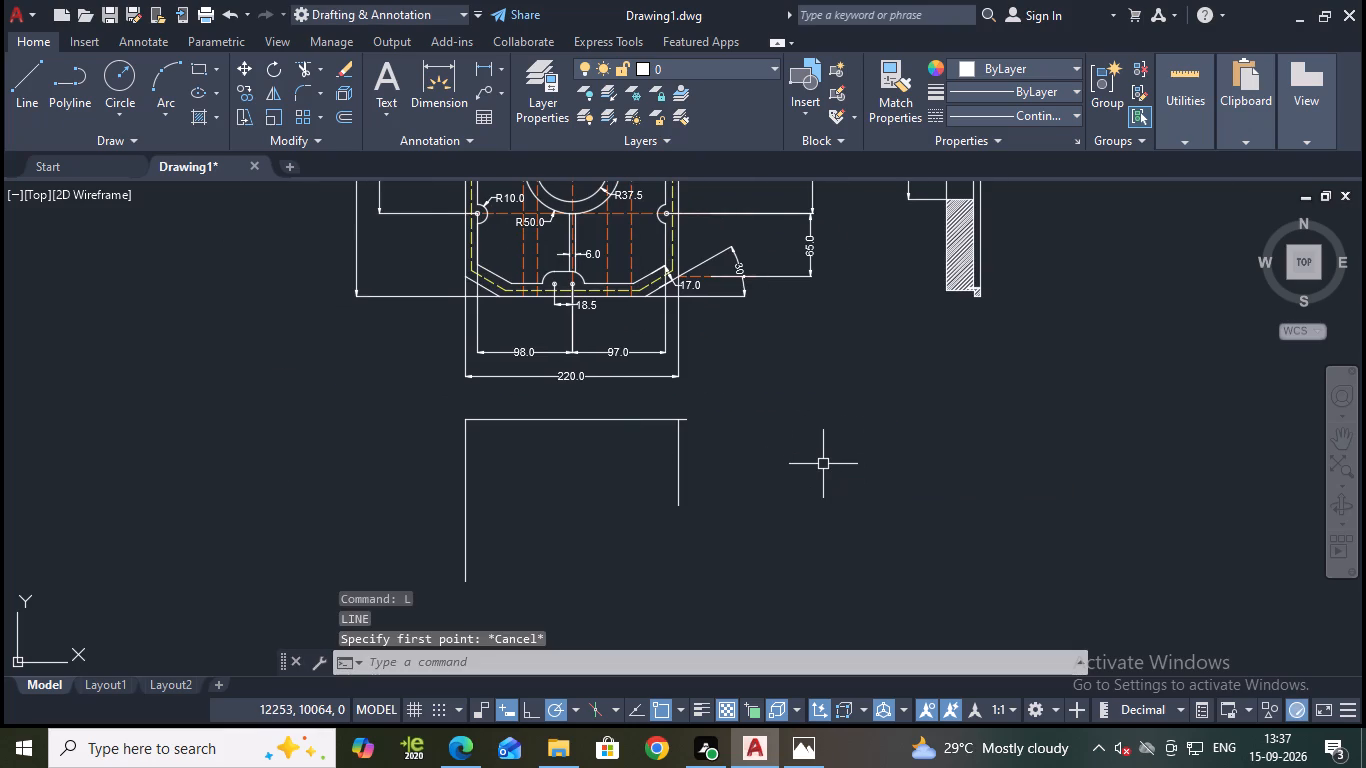
Offset the horizontal line below the front view downward by 35.
key(o)
key(Return)
key(Return)
click(652, 422)
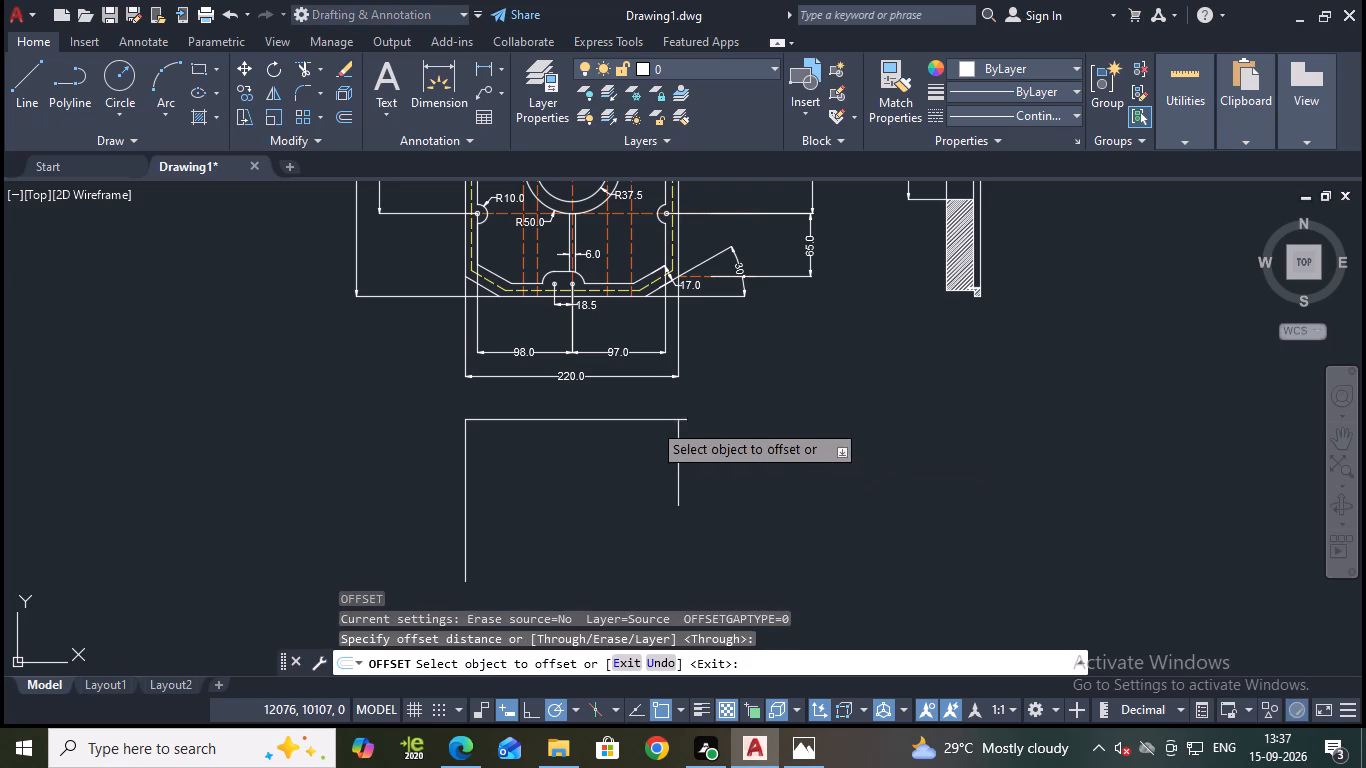
text(35)
key(Return)
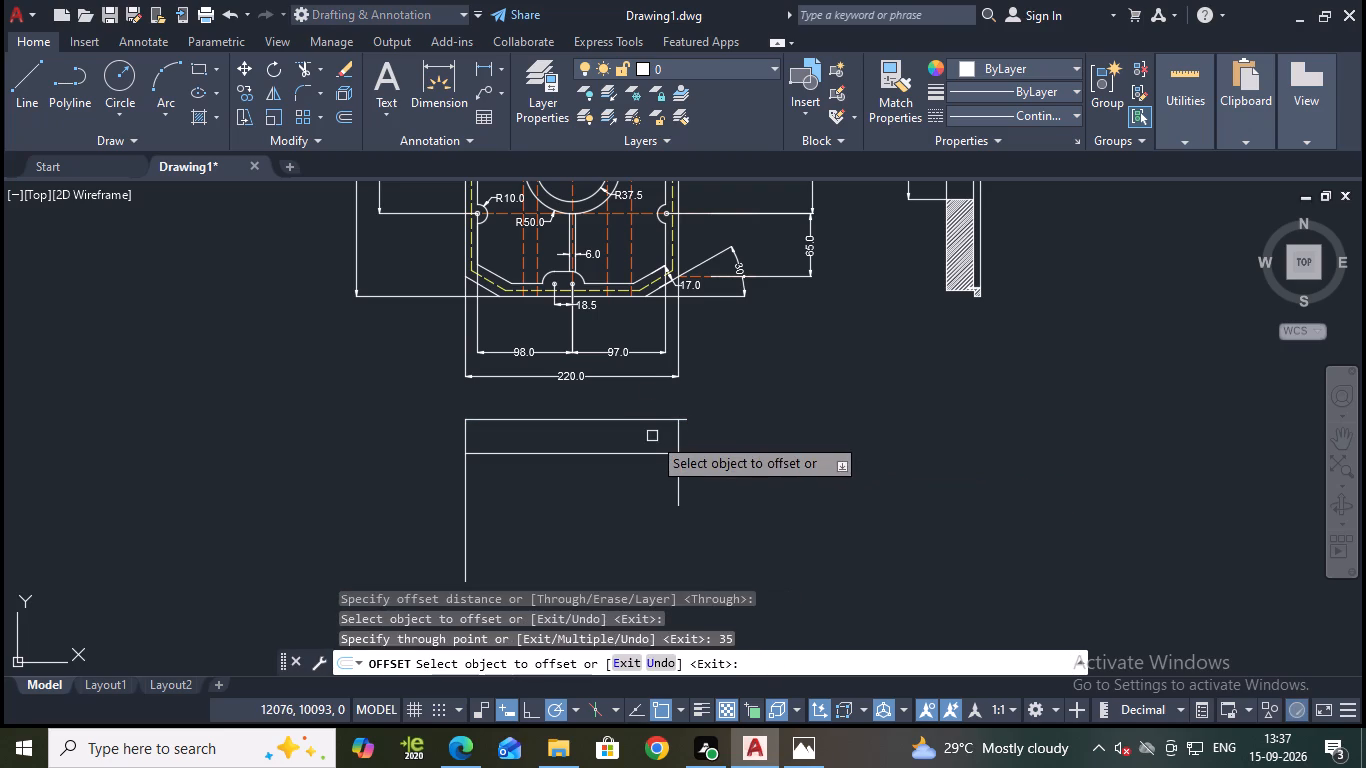
key(Escape)
Trim the overhanging ends of the vertical and horizontal lines below the front view to leave a closed rectangle.
text(tr)
key(Return)
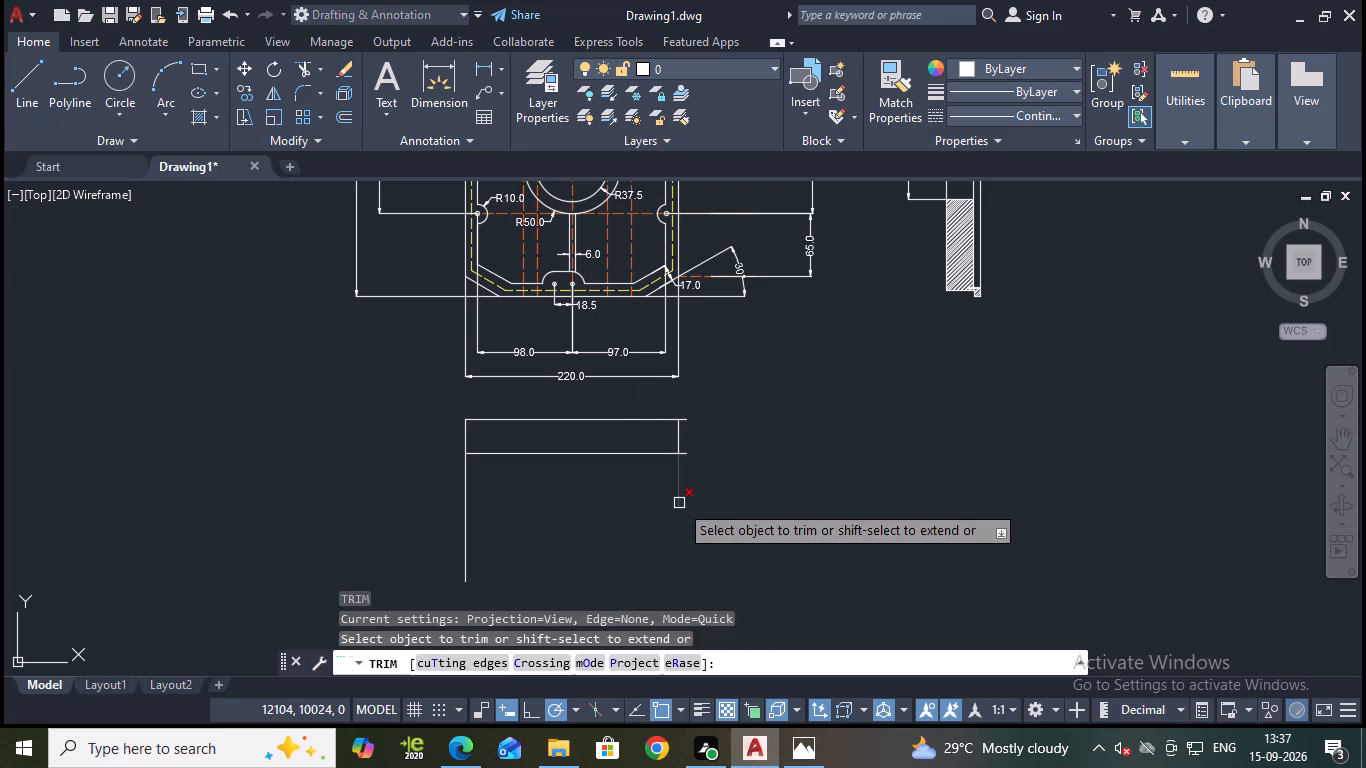
click(677, 503)
click(683, 455)
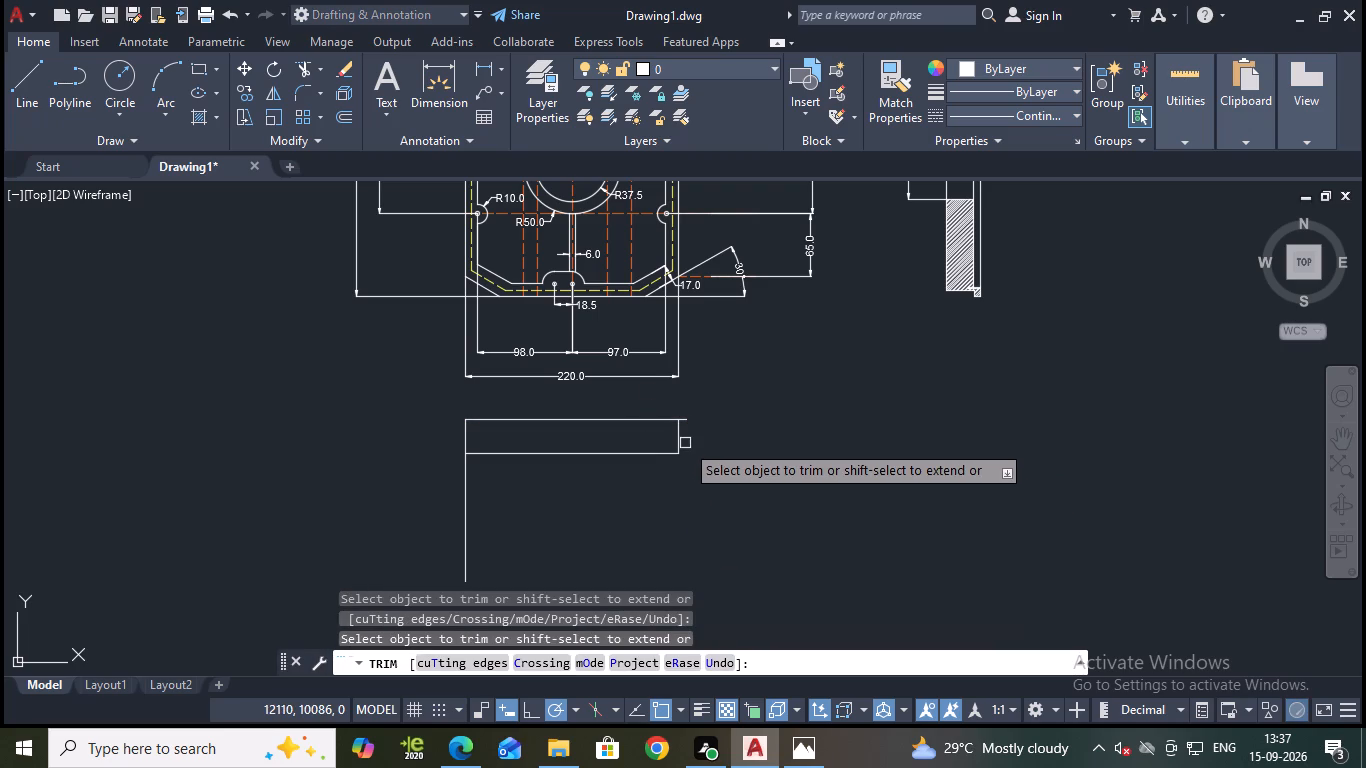
click(686, 420)
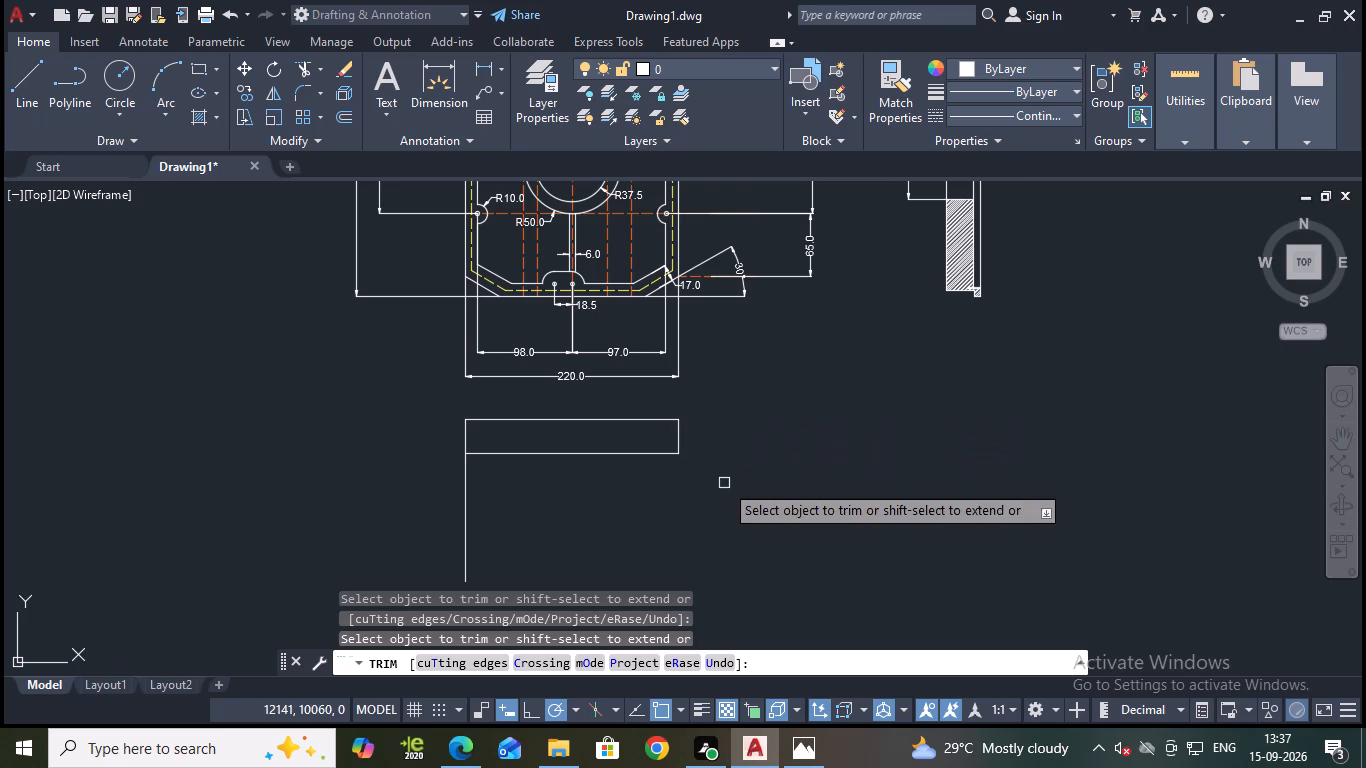
click(466, 475)
scroll(417, 421, up, 1)
middle_drag(440, 439, 476, 460)
scroll(480, 460, up, 2)
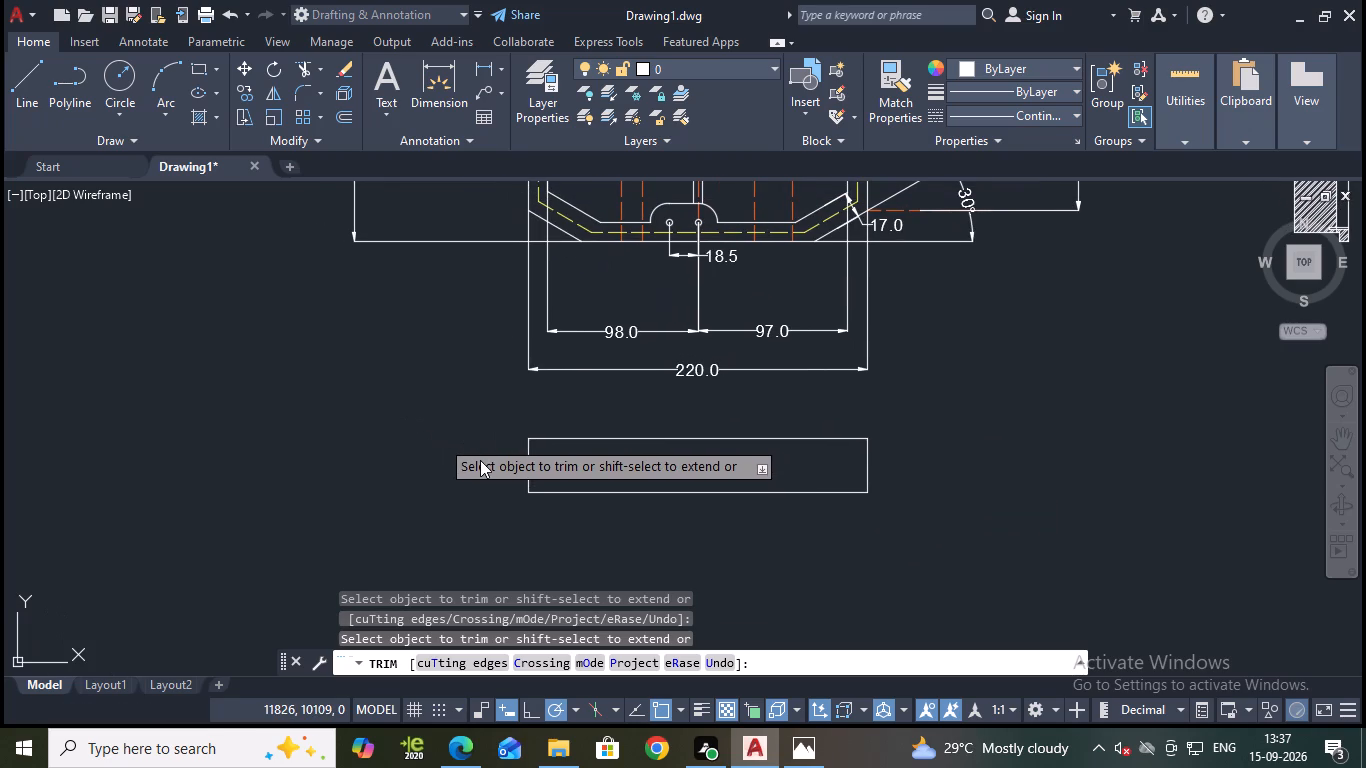
key(Escape)
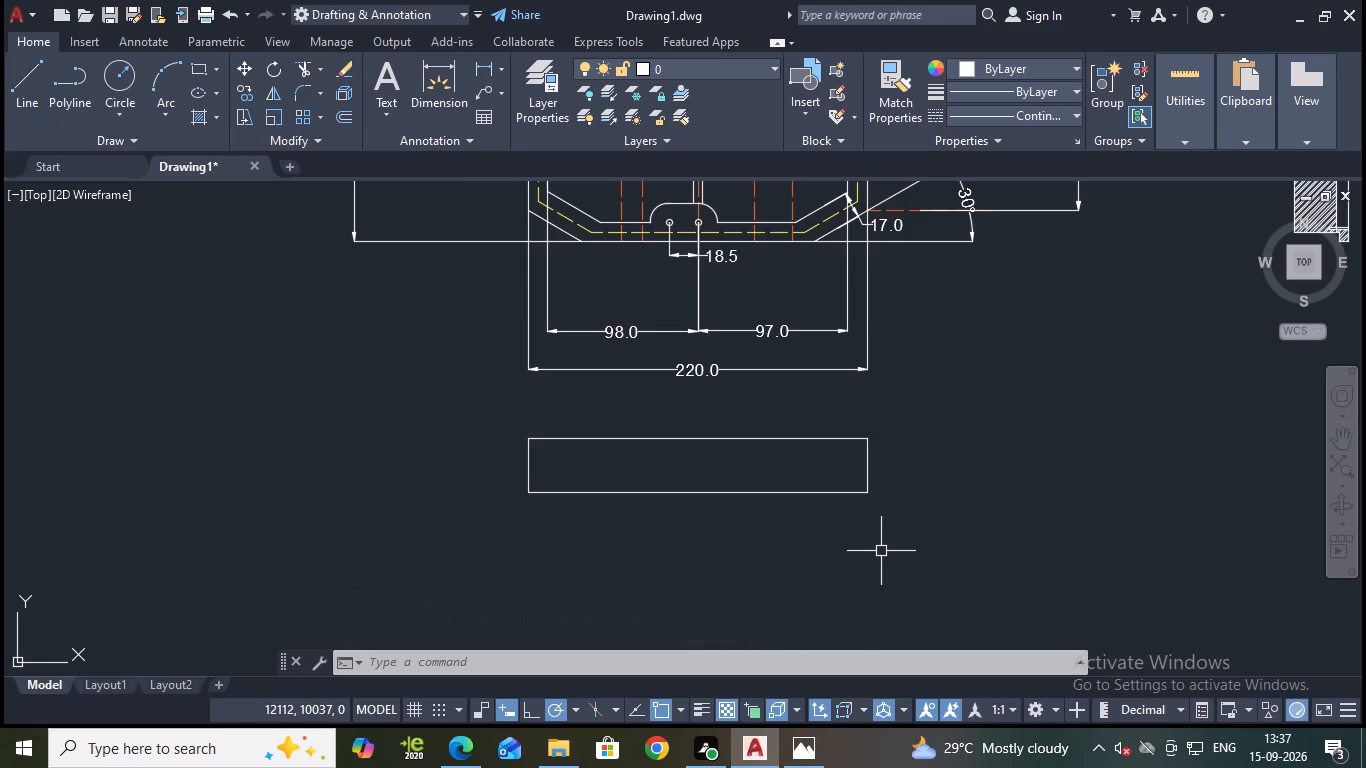
key(Escape)
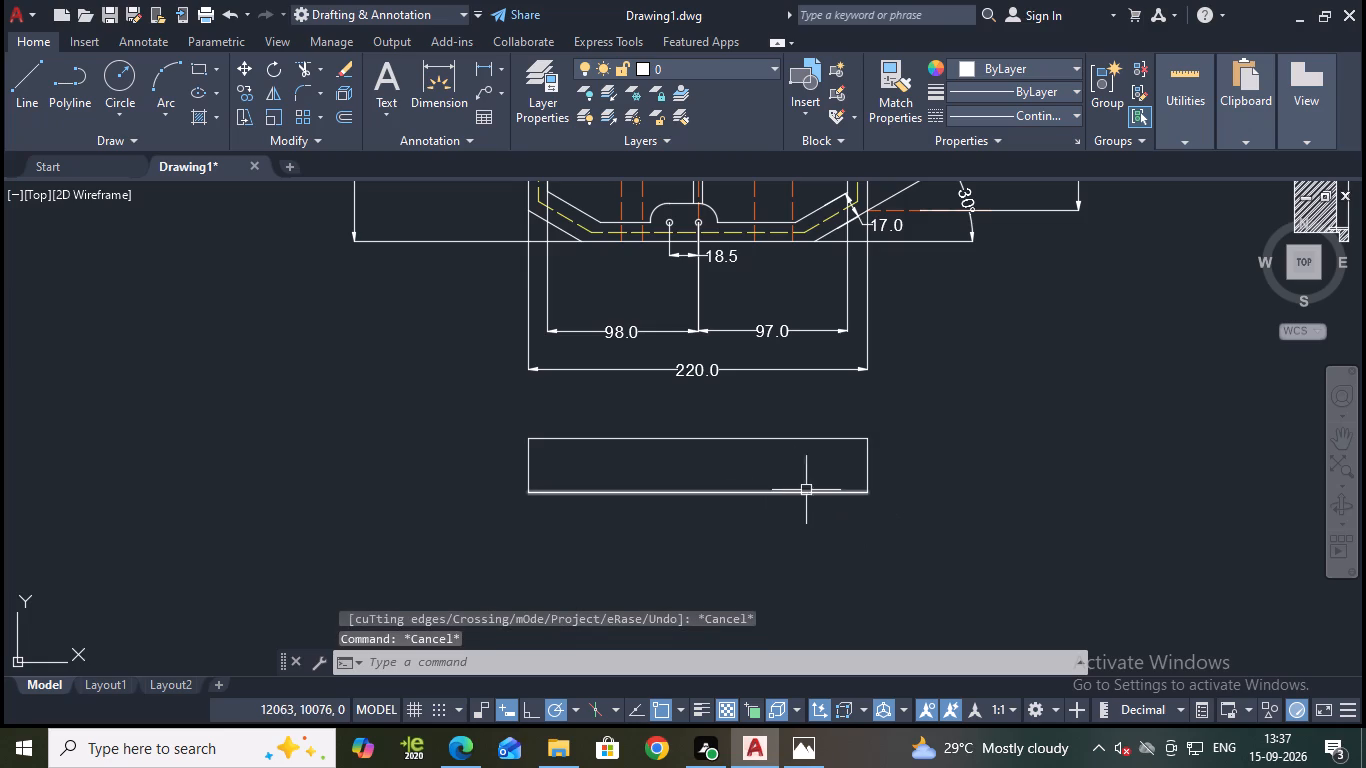
Offset the upper edge of the bottom view rectangle downward by 29.
key(o)
key(Return)
key(Return)
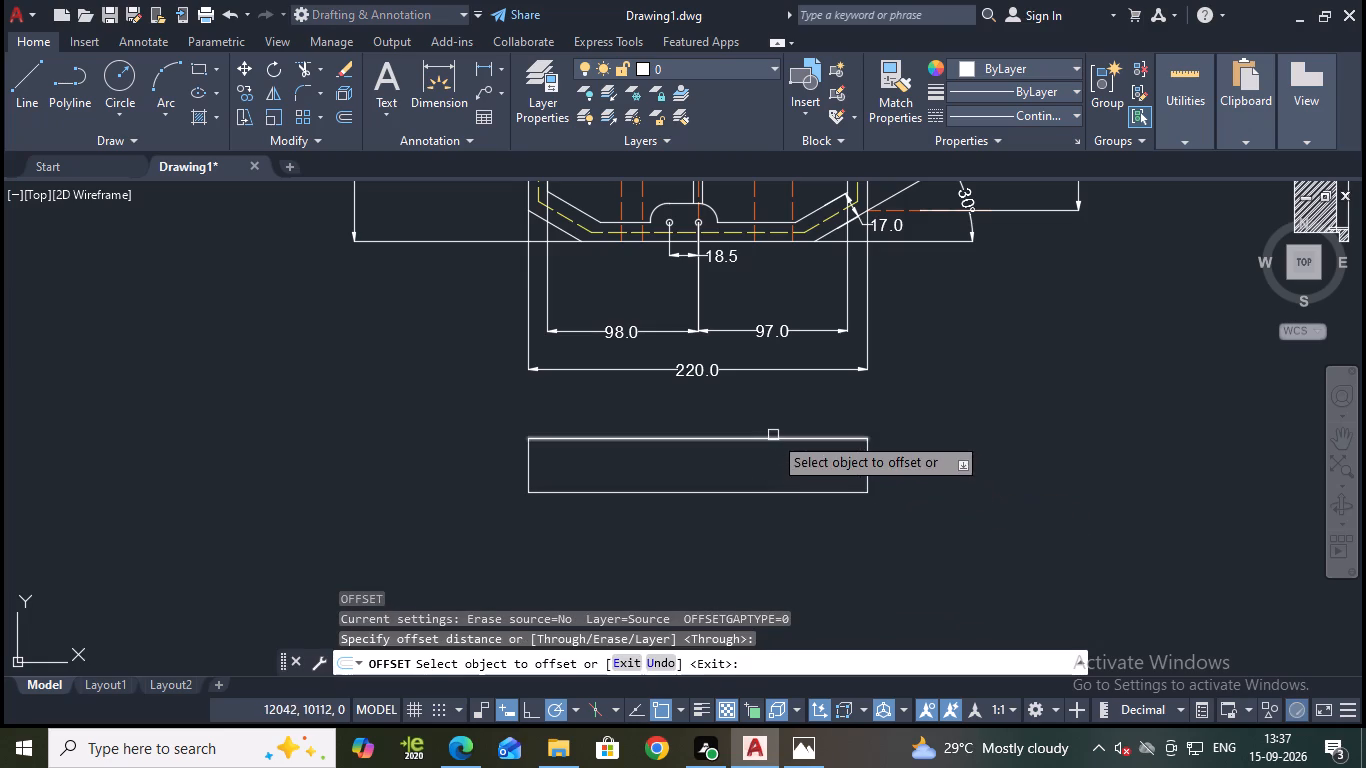
click(768, 440)
text(28)
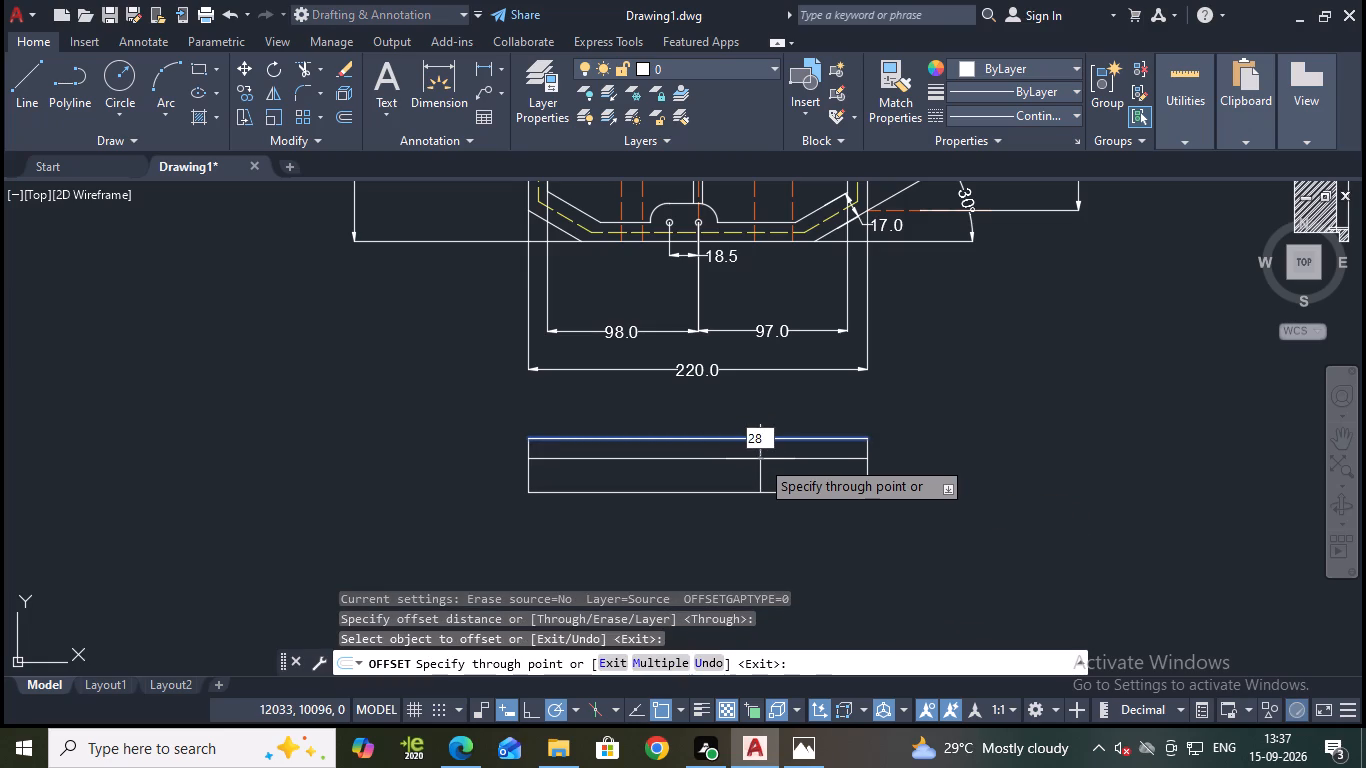
key(BackSpace)
key(9)
key(Return)
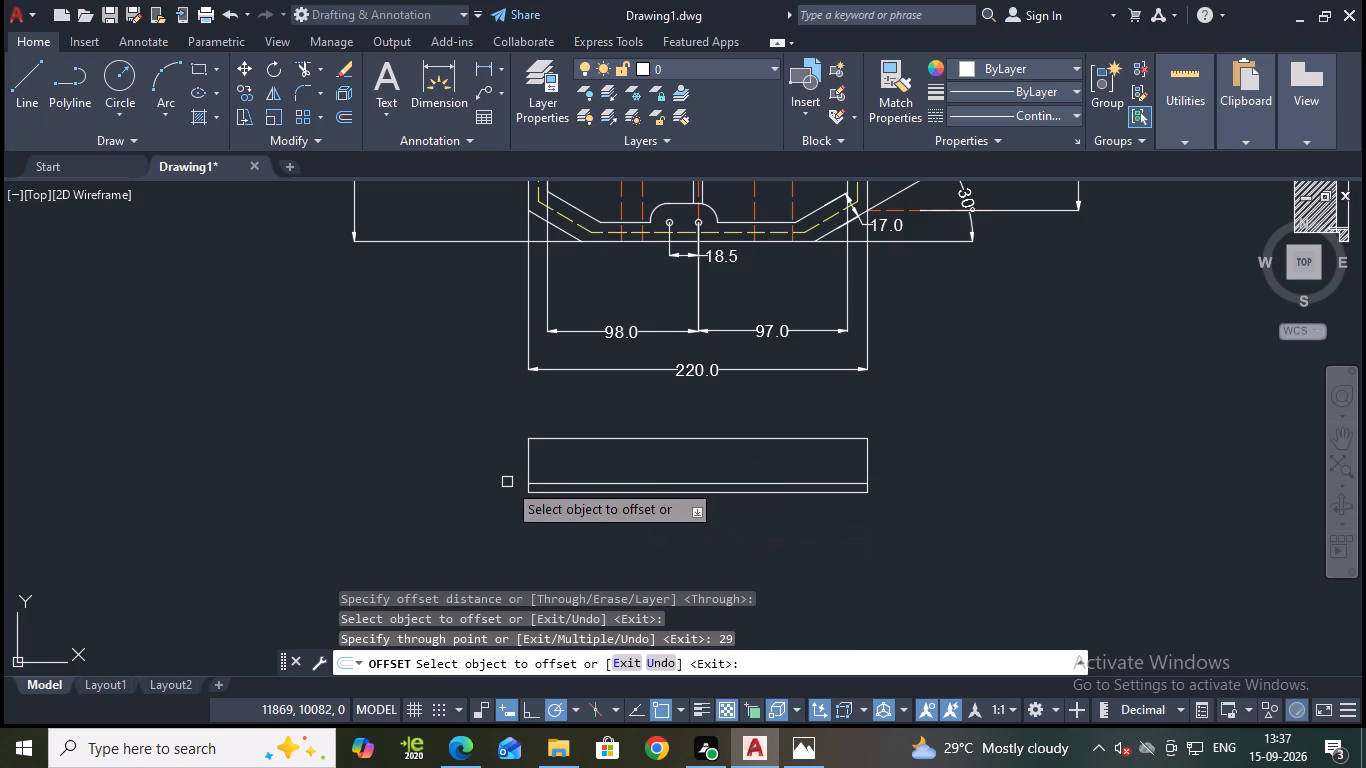
Offset the rectangle's left edge inward by 12.5, and offset that new line back toward the edge by 6.
click(526, 457)
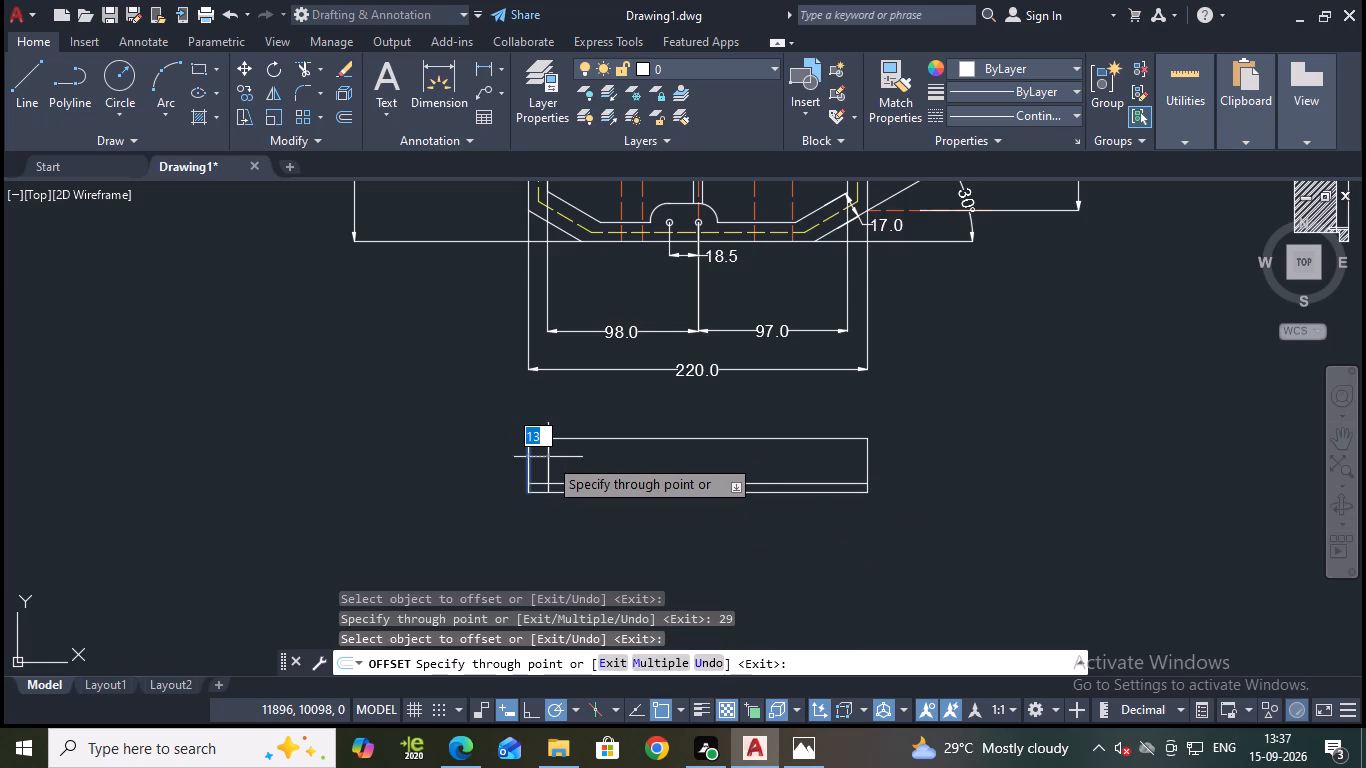
text(12.5)
key(Return)
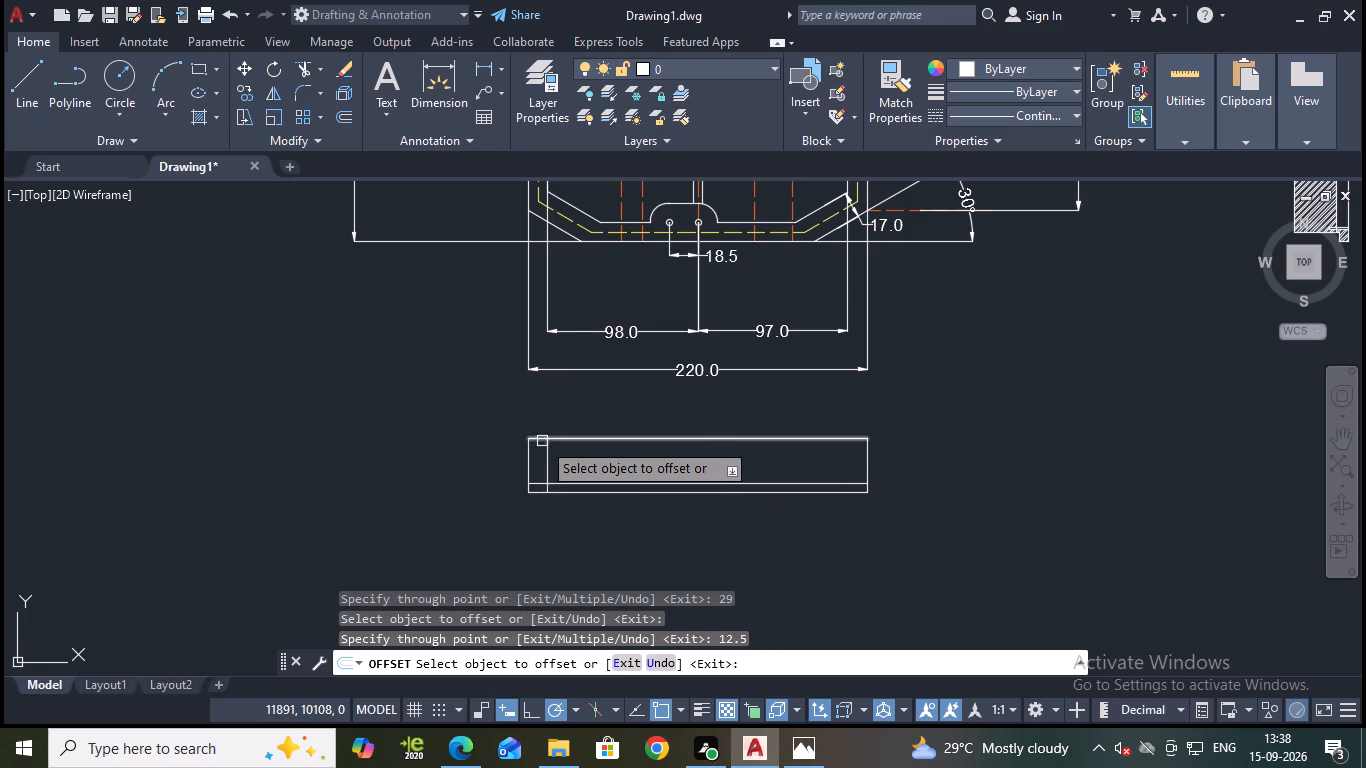
scroll(564, 430, up, 1)
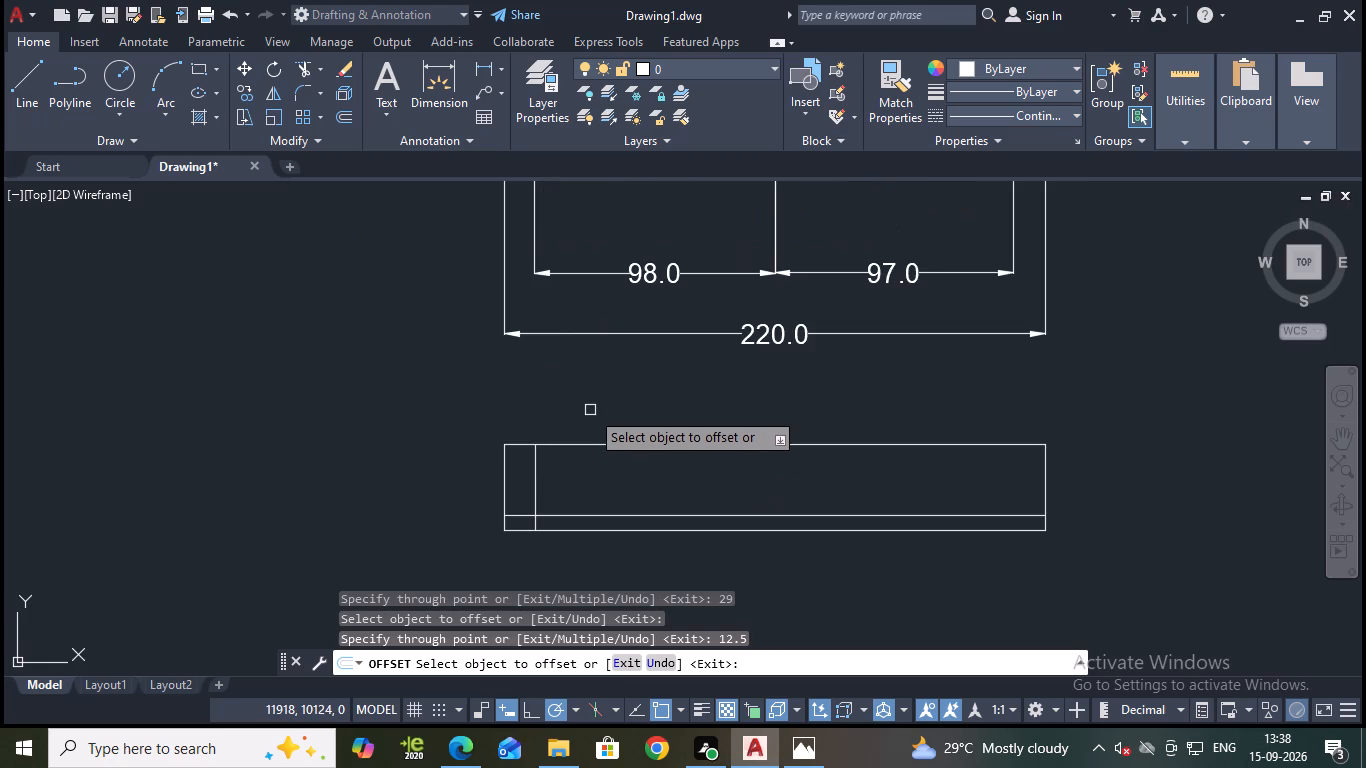
scroll(590, 410, down, 3)
scroll(580, 418, up, 2)
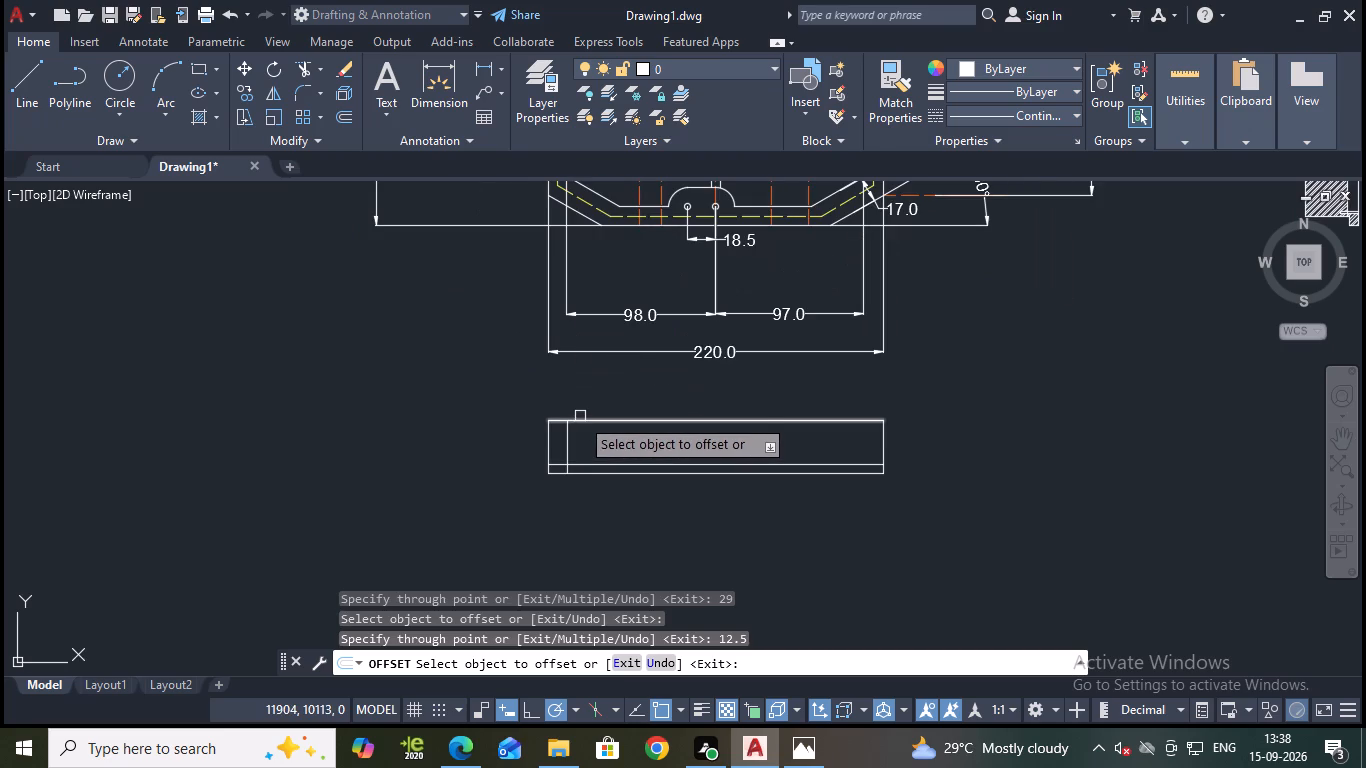
scroll(580, 415, up, 2)
scroll(572, 414, down, 2)
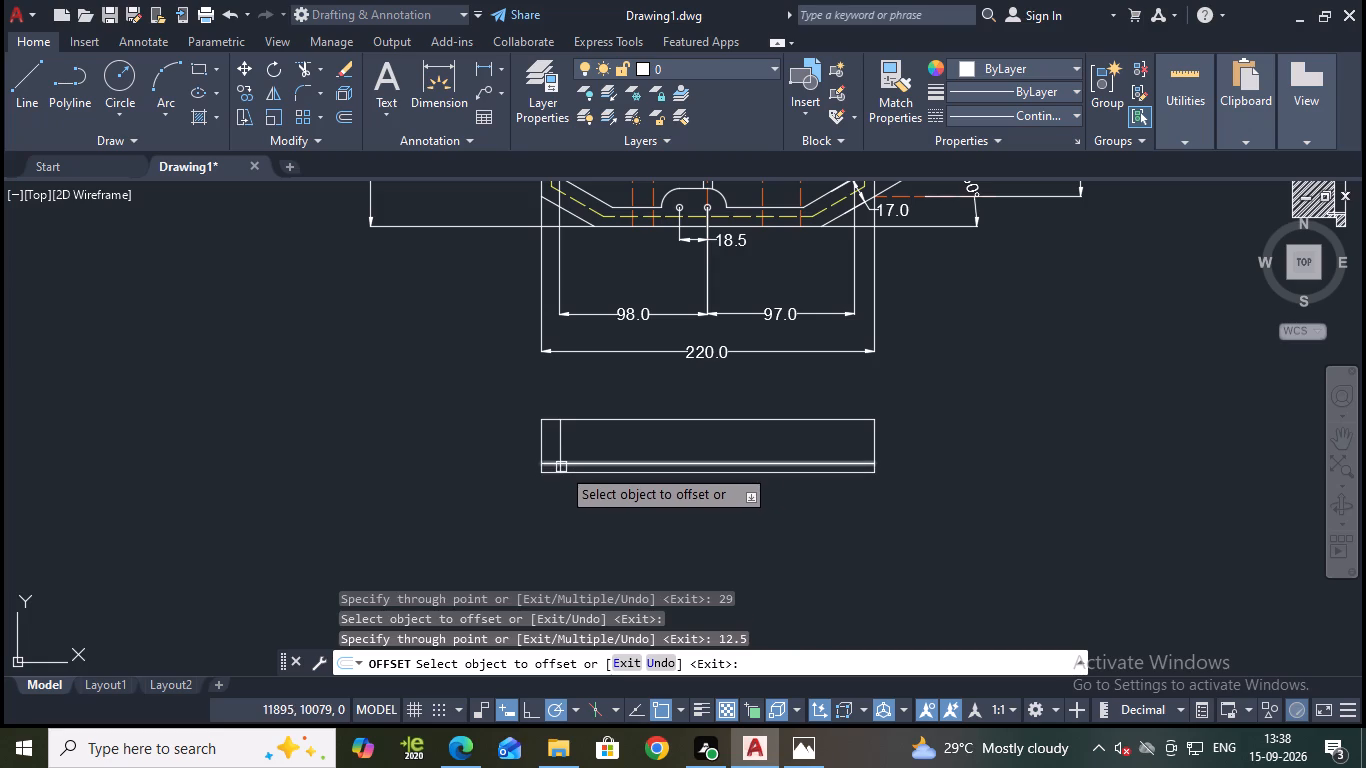
click(558, 457)
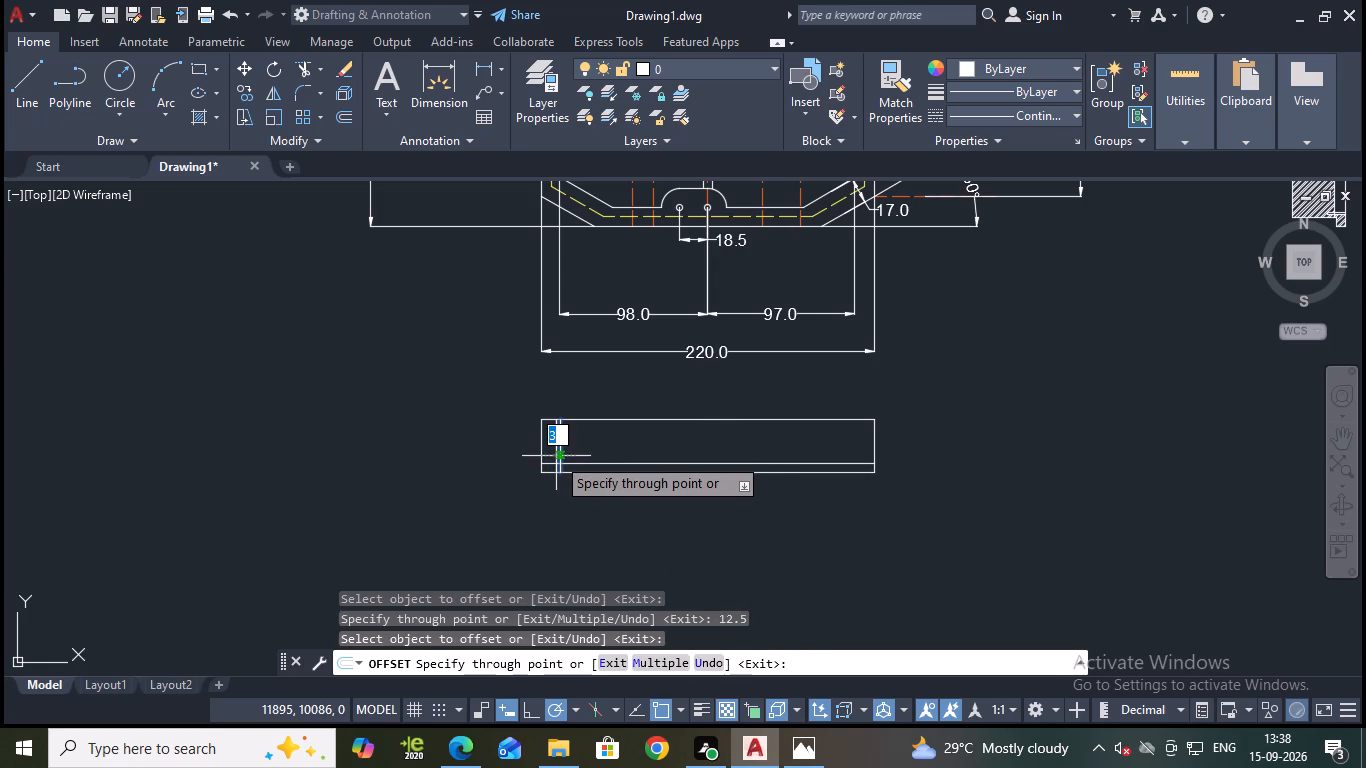
key(6)
key(Return)
Offset the rectangle's upper edge downward by 6.
scroll(556, 456, up, 1)
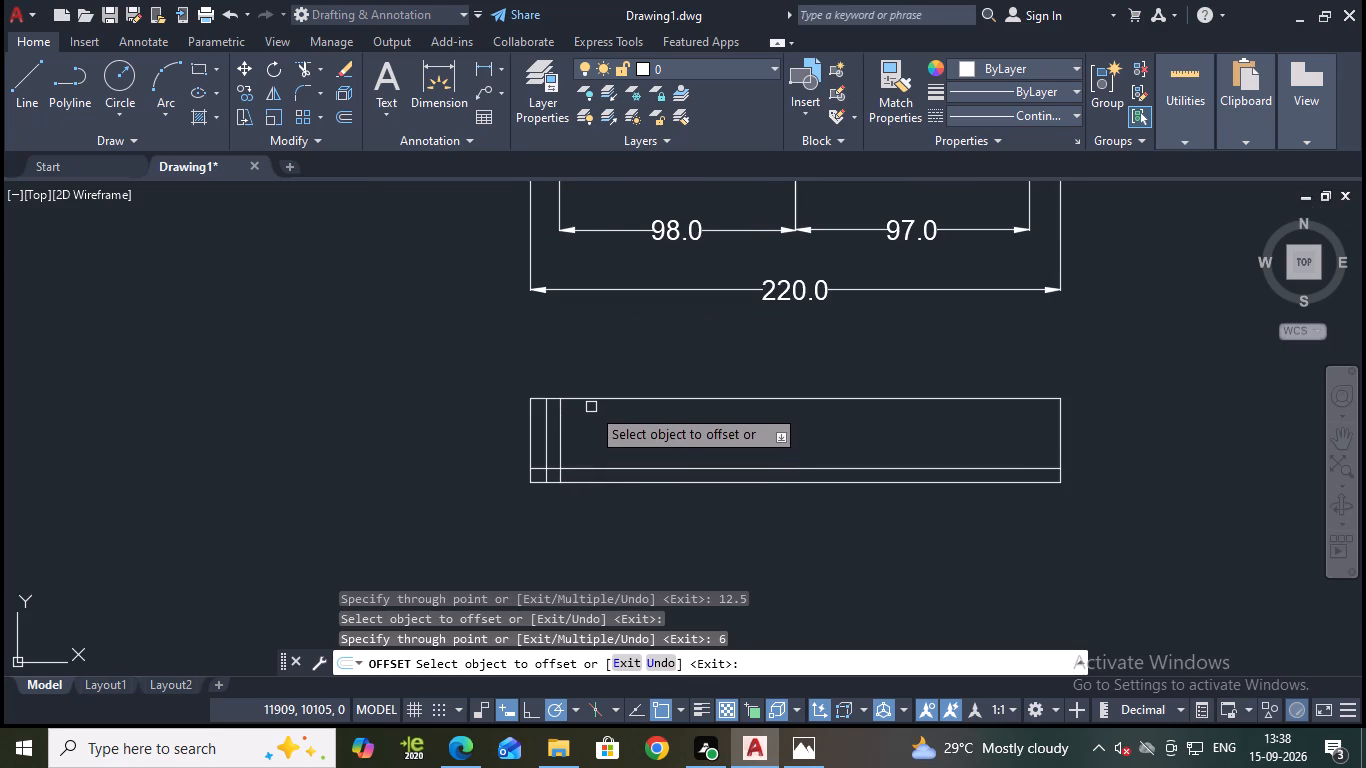
click(591, 401)
key(6)
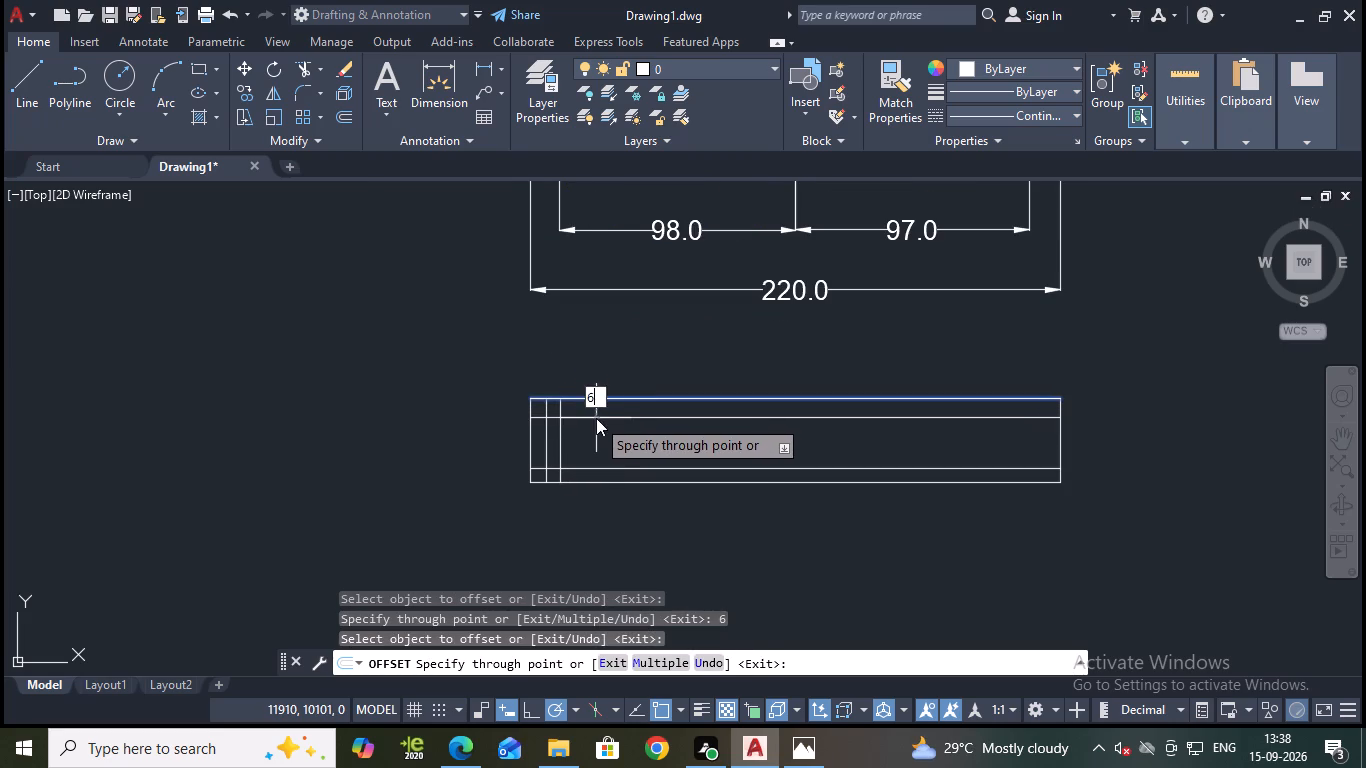
key(Return)
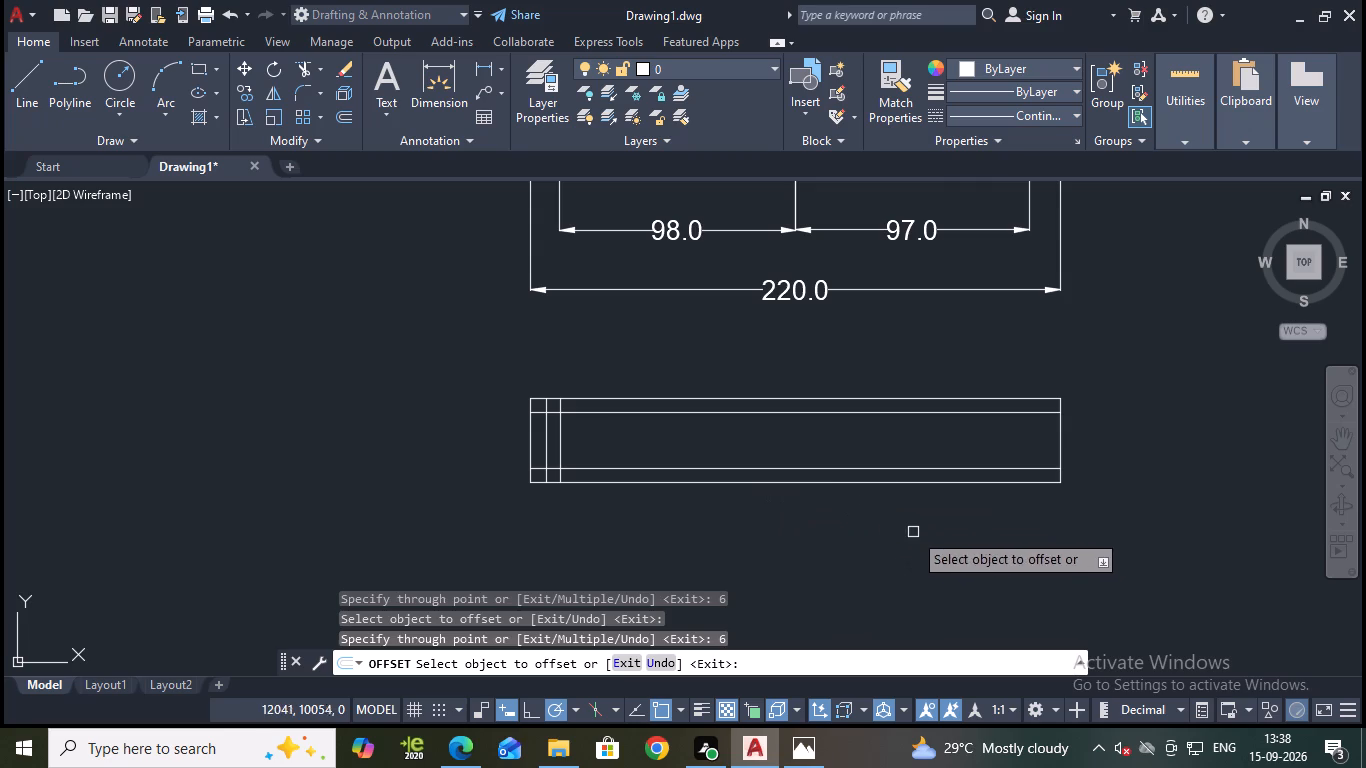
Offset the rectangle's right edge inward by 12.5, and offset that new line back toward the edge by 6.
click(1060, 439)
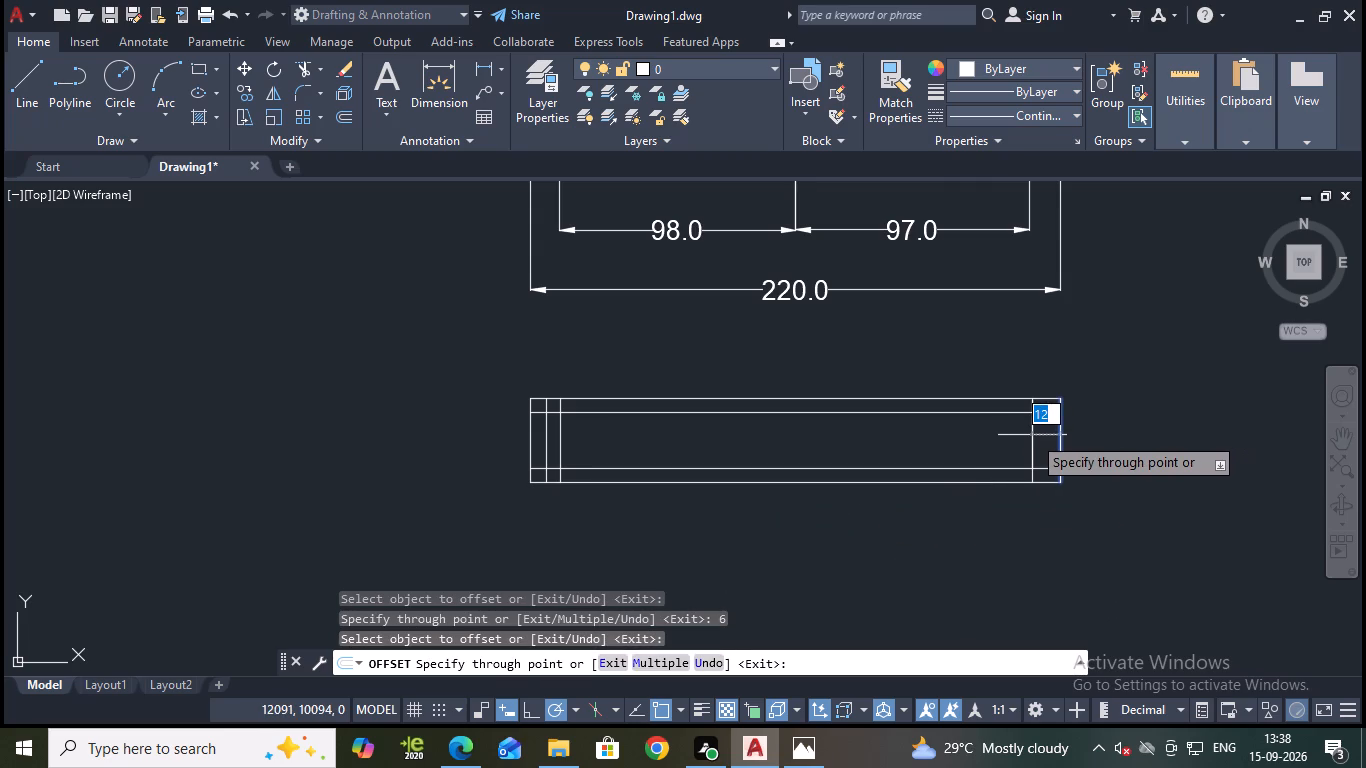
text(12.5)
key(Return)
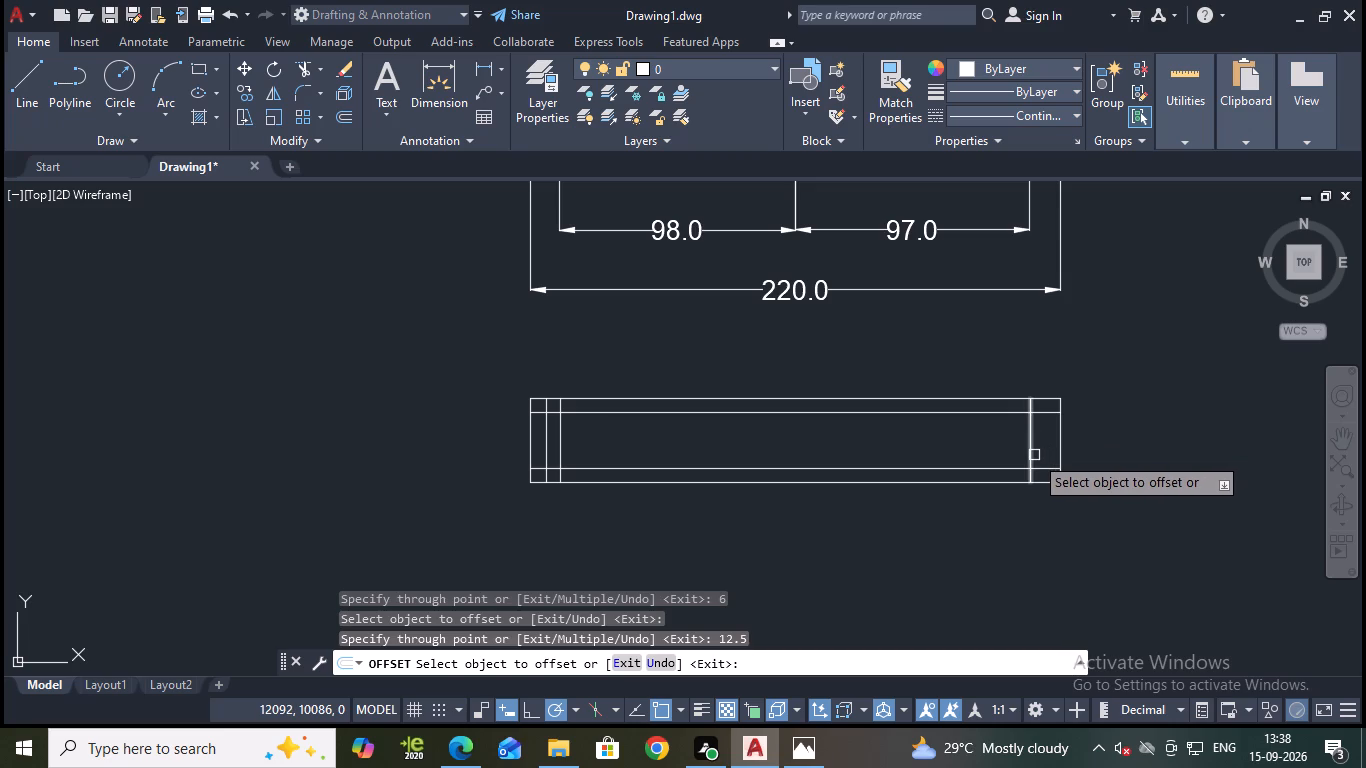
click(1034, 455)
key(6)
key(Return)
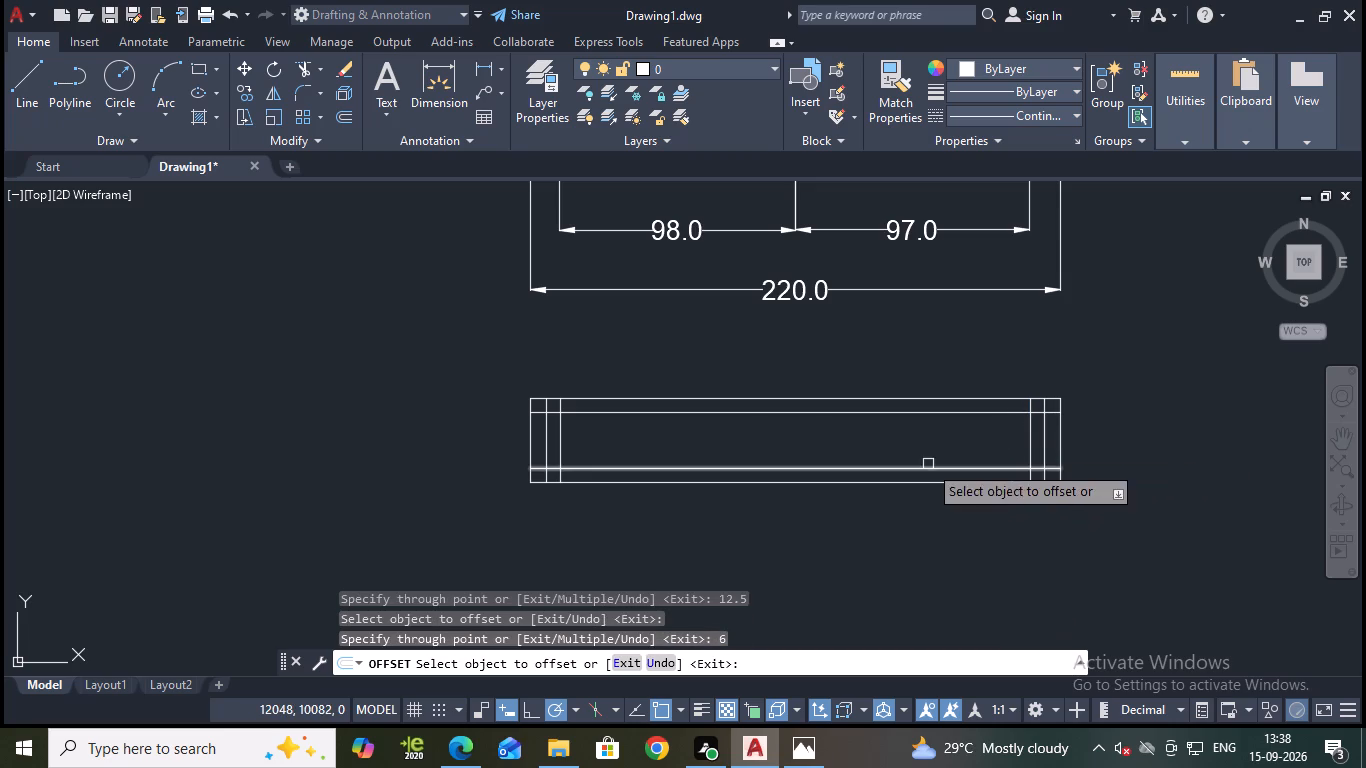
key(Escape)
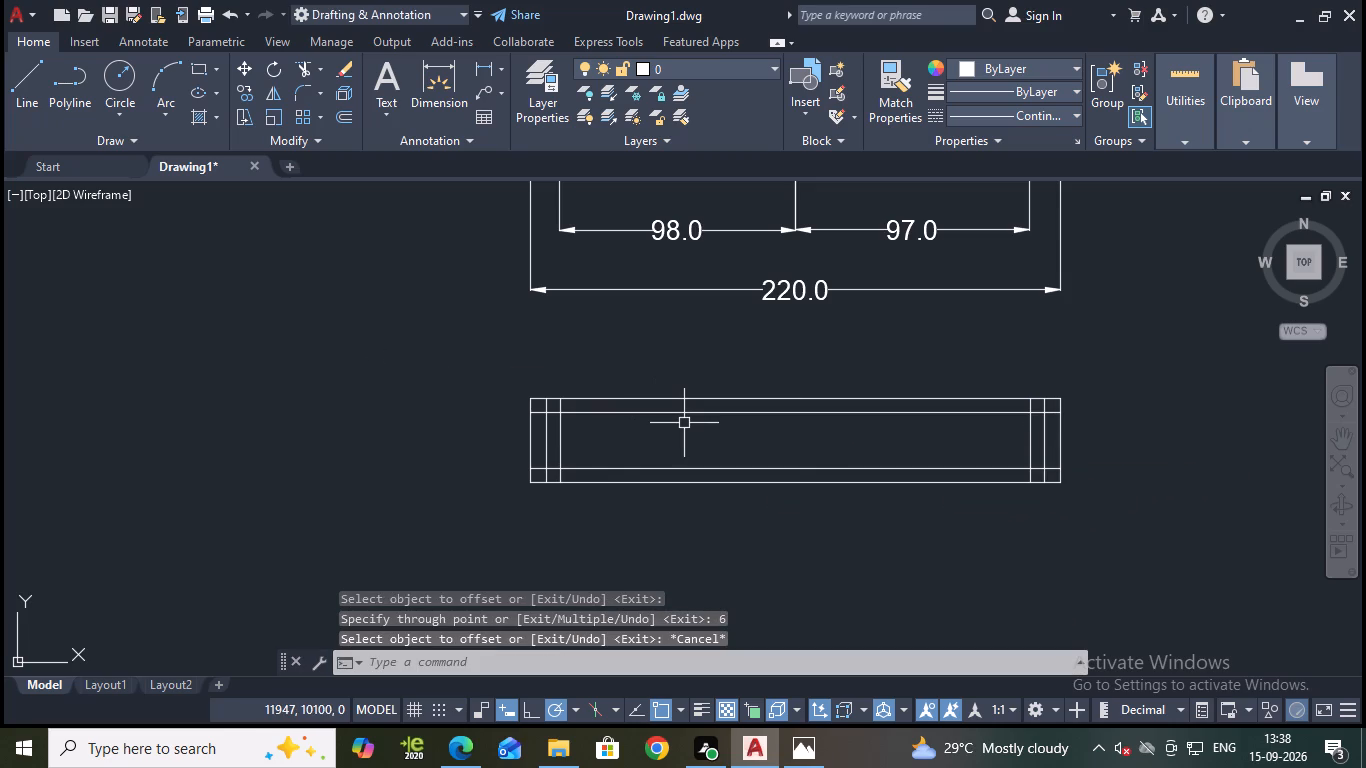
Trim away the rectangle's left end below the 6-deep flange, outside the outer offset wall line.
text(tr)
key(Return)
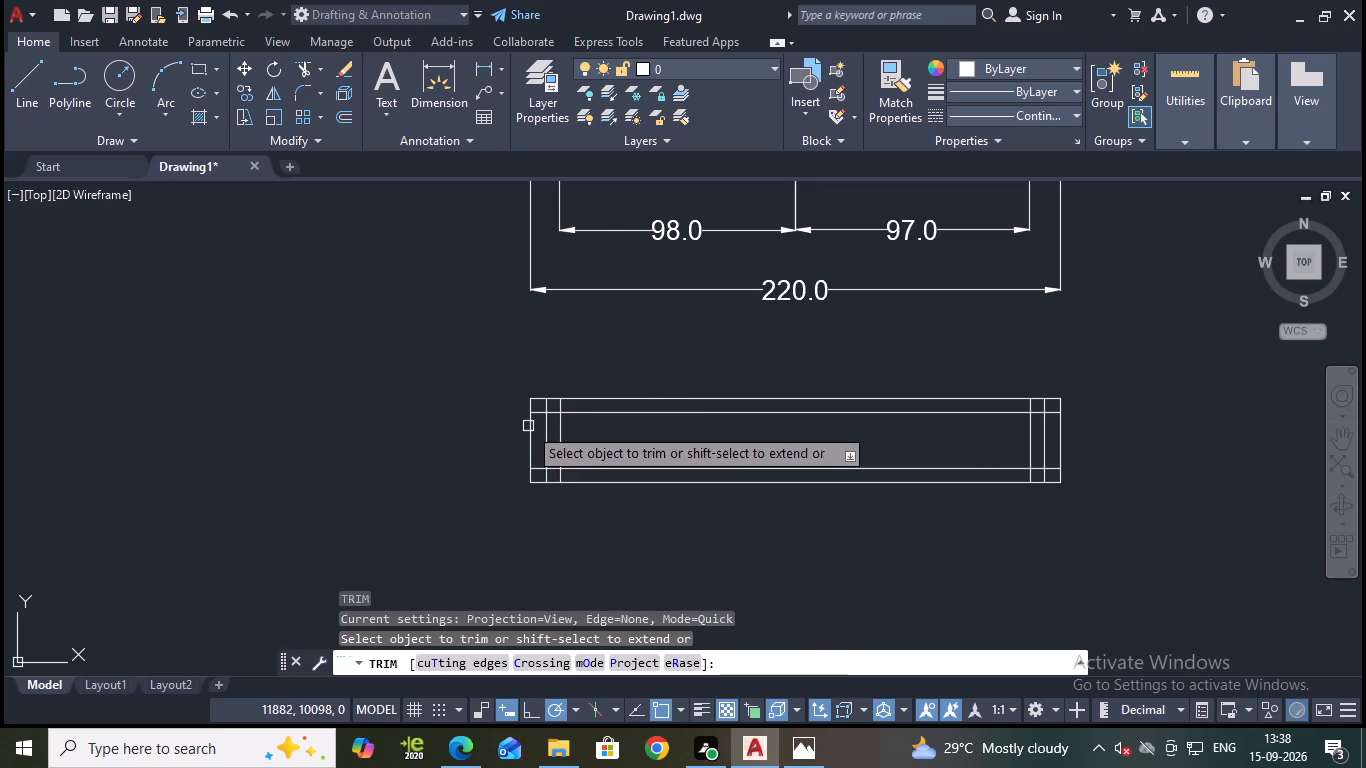
scroll(513, 432, up, 2)
click(551, 402)
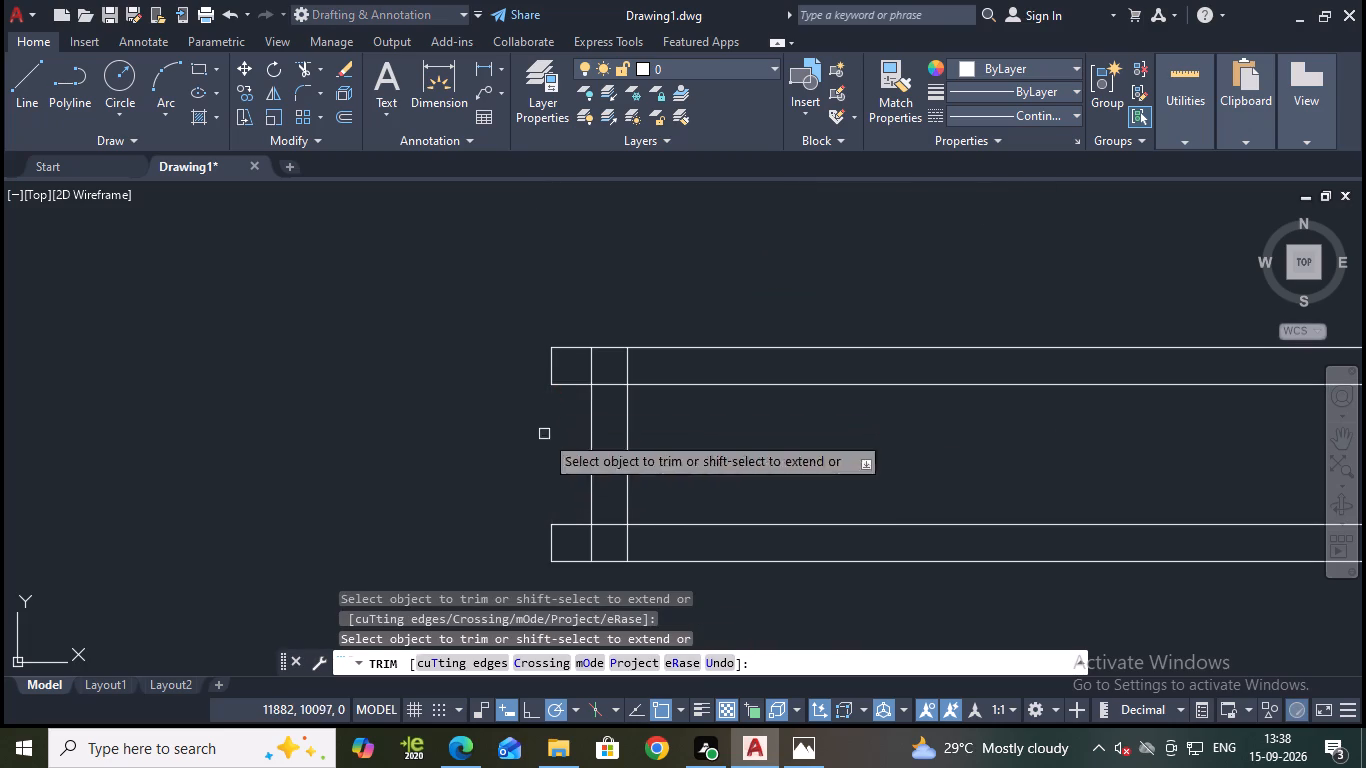
click(560, 528)
click(544, 535)
double_click(550, 541)
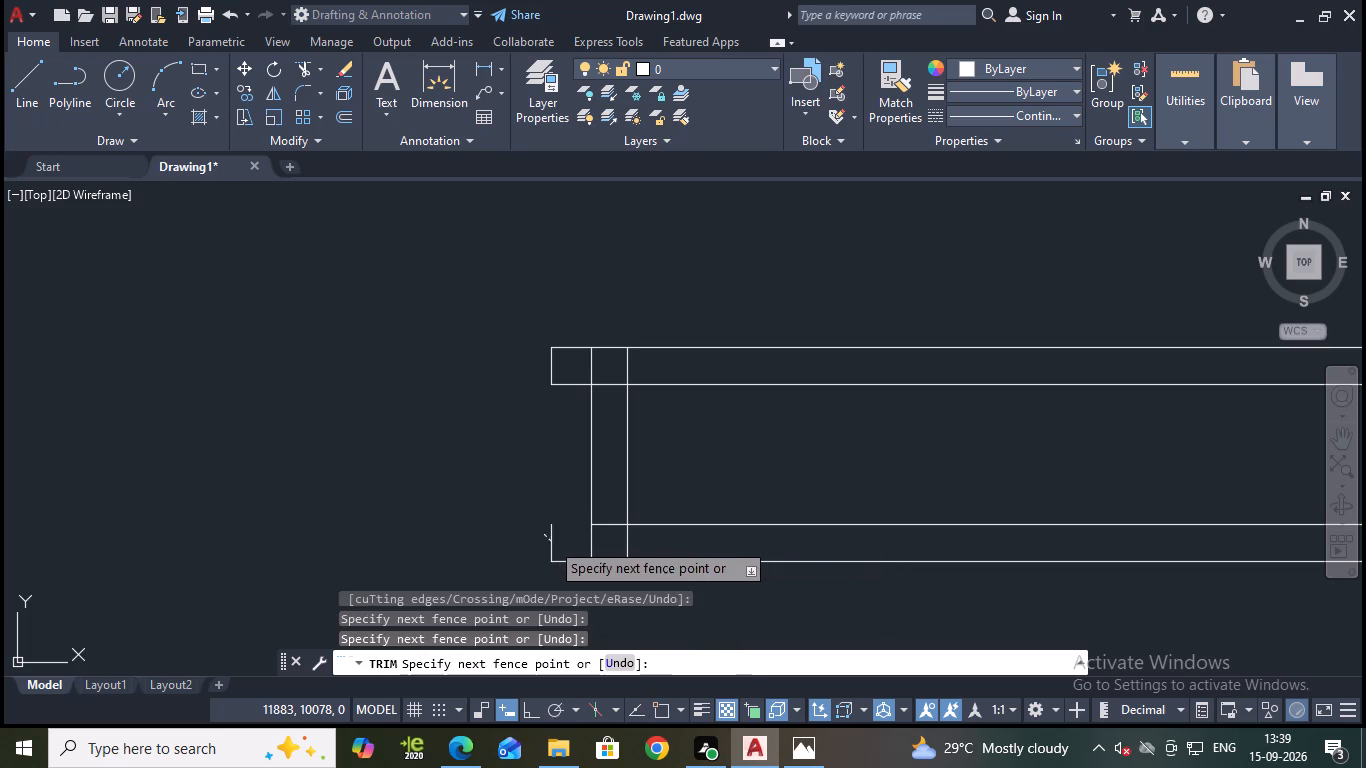
click(560, 559)
click(547, 556)
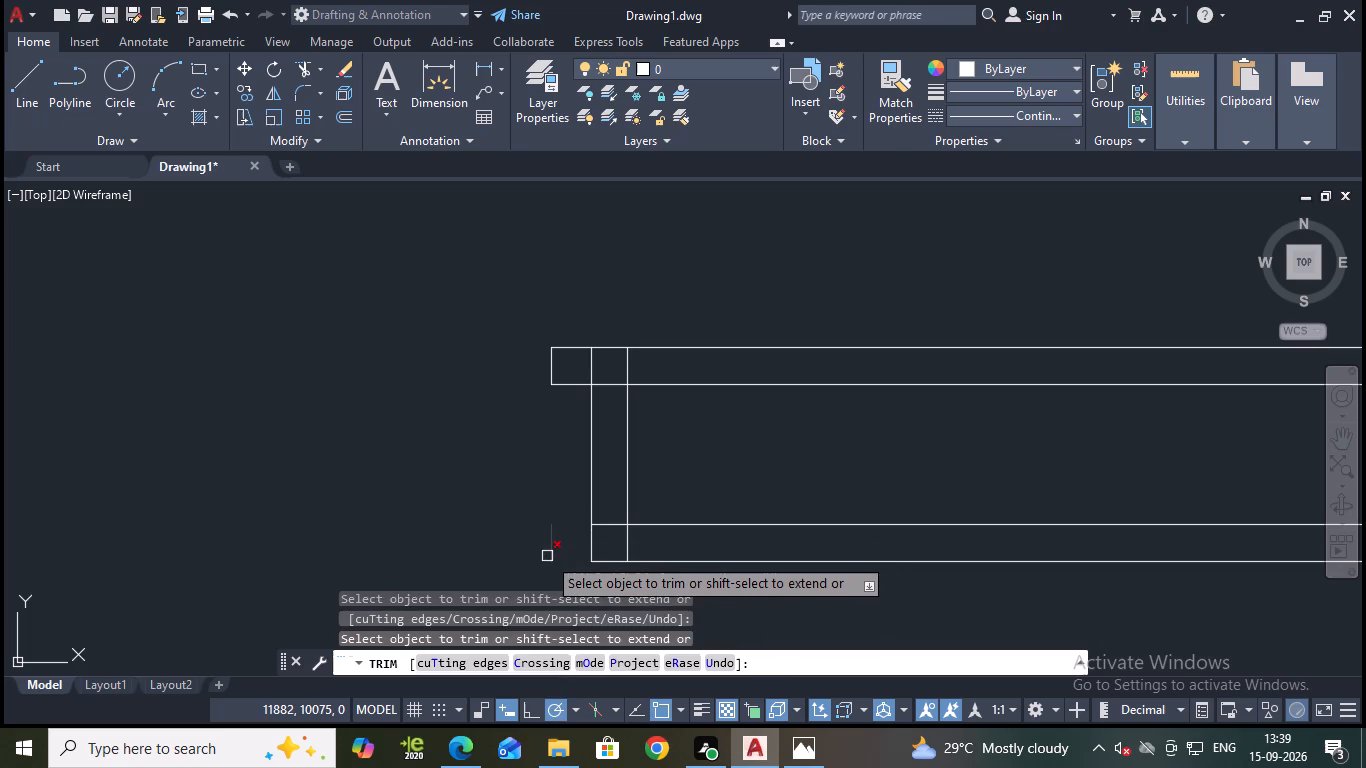
Trim away the rectangle's right end below the flange, outside the outer offset wall line.
scroll(554, 548, down, 2)
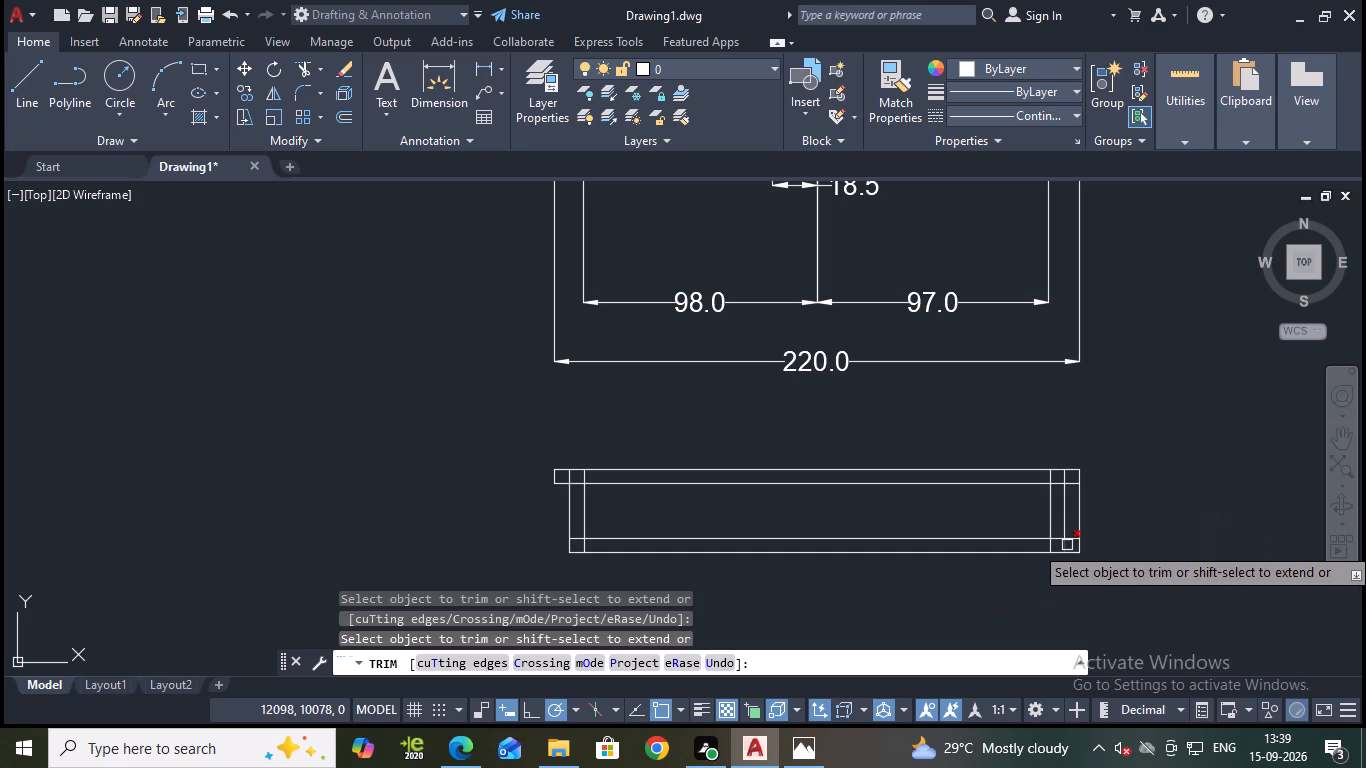
click(1076, 555)
click(1077, 546)
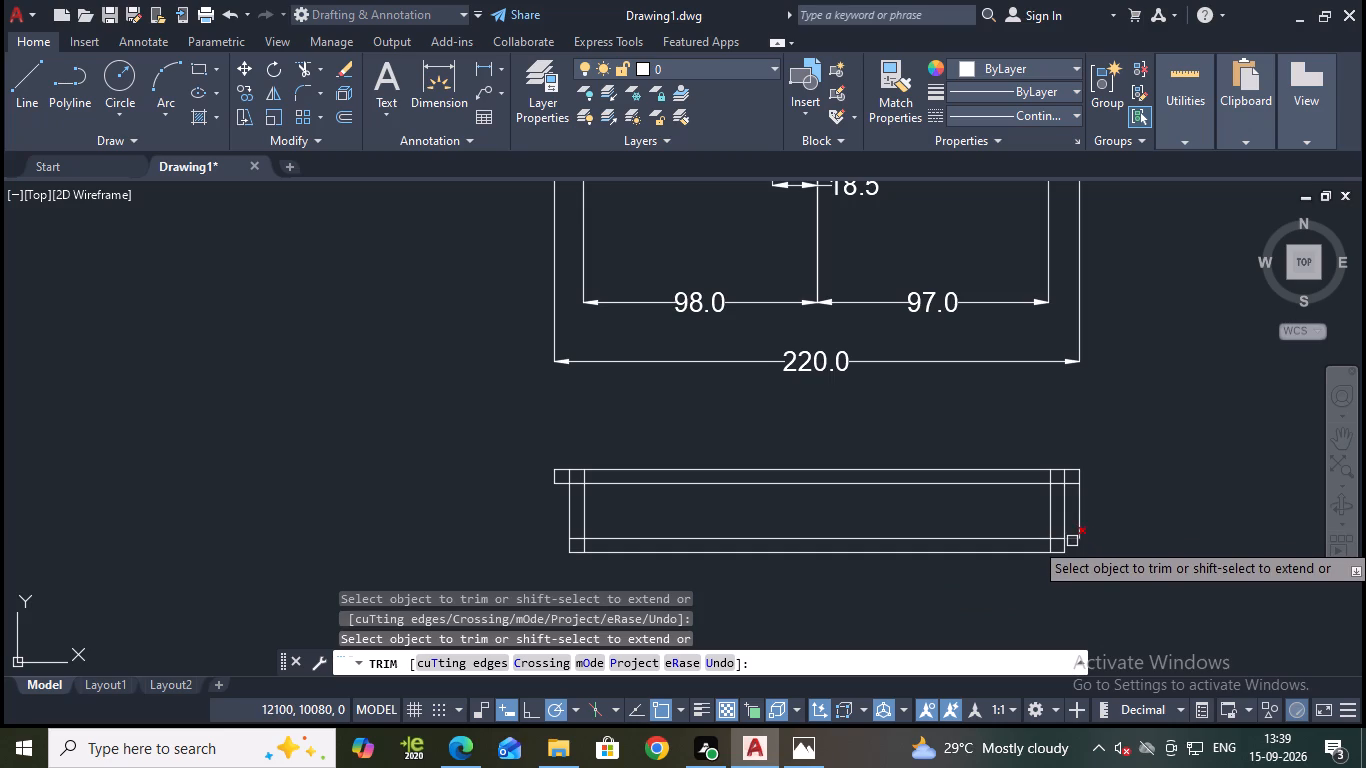
click(1072, 541)
click(1079, 527)
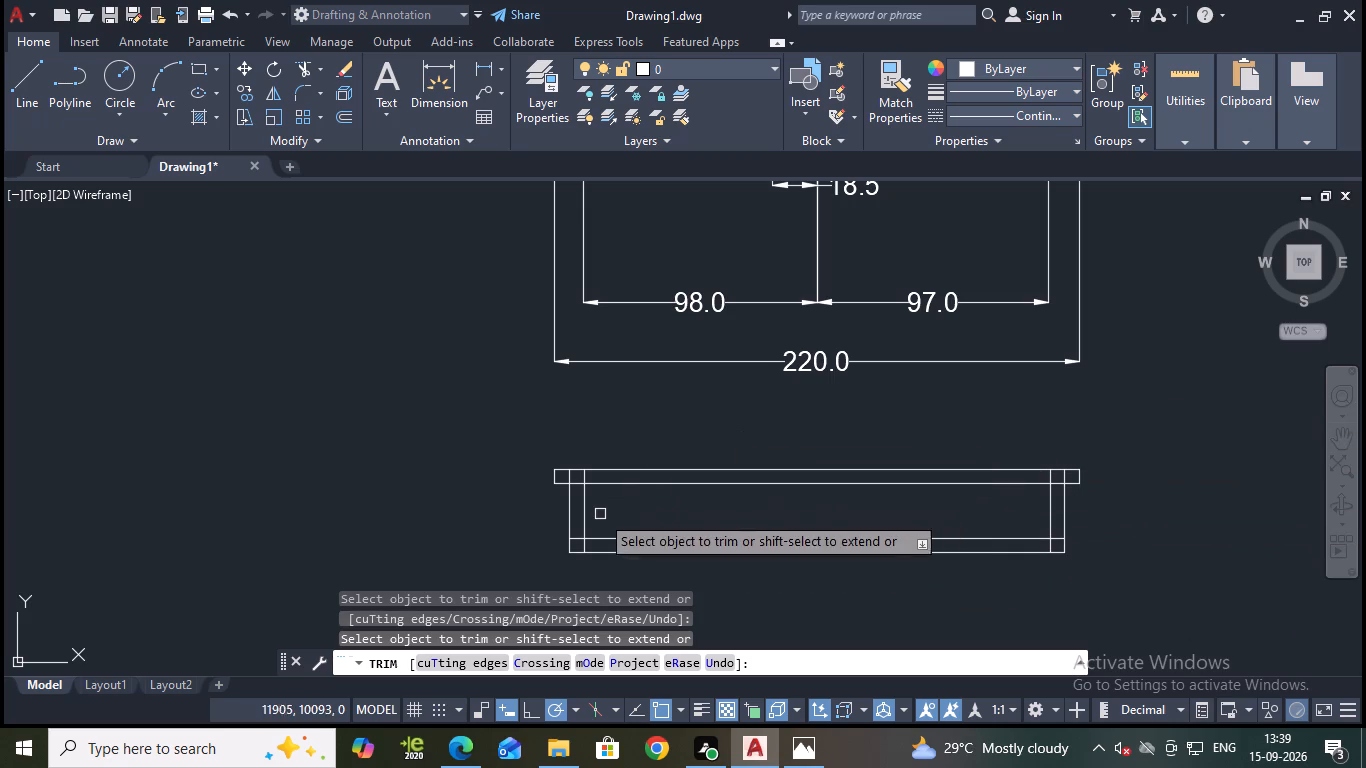
Trim the segment of the outer left wall line that crosses the flange.
click(571, 475)
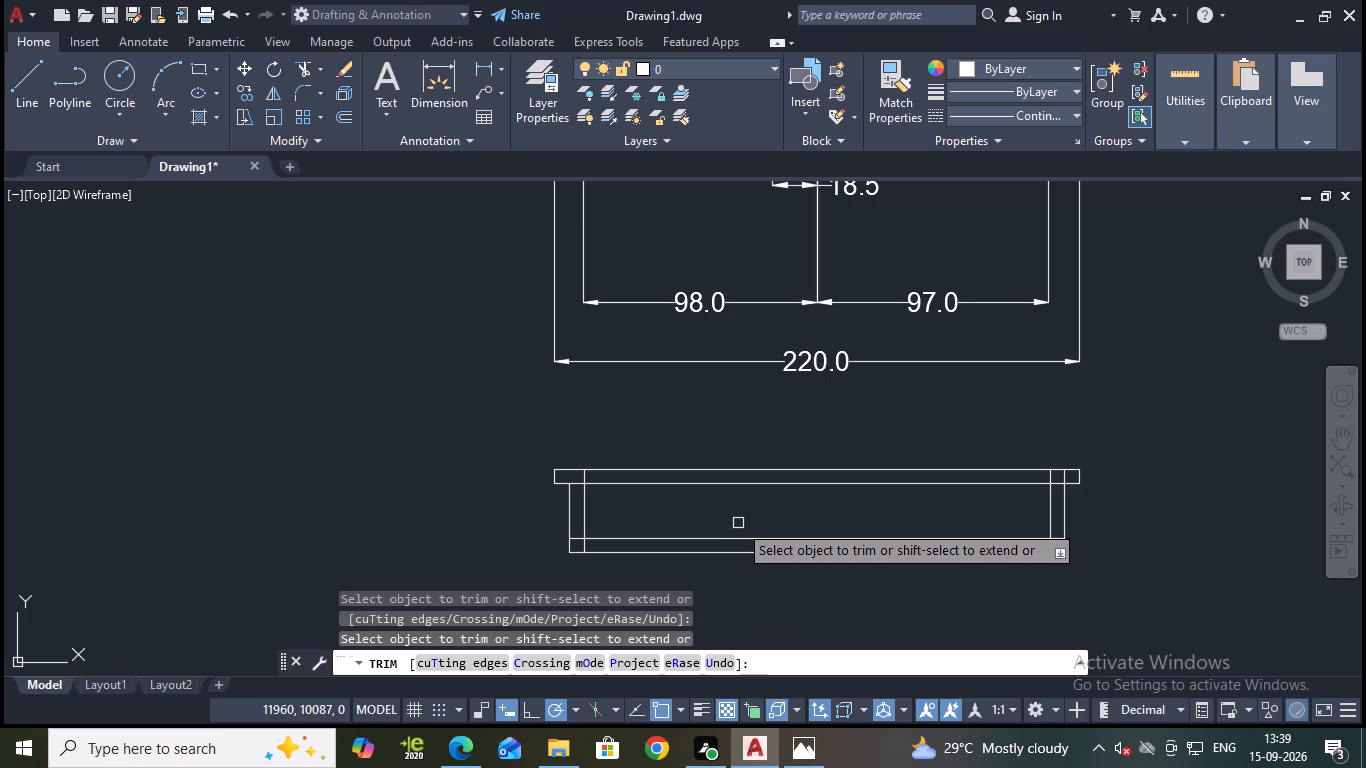
scroll(722, 519, down, 2)
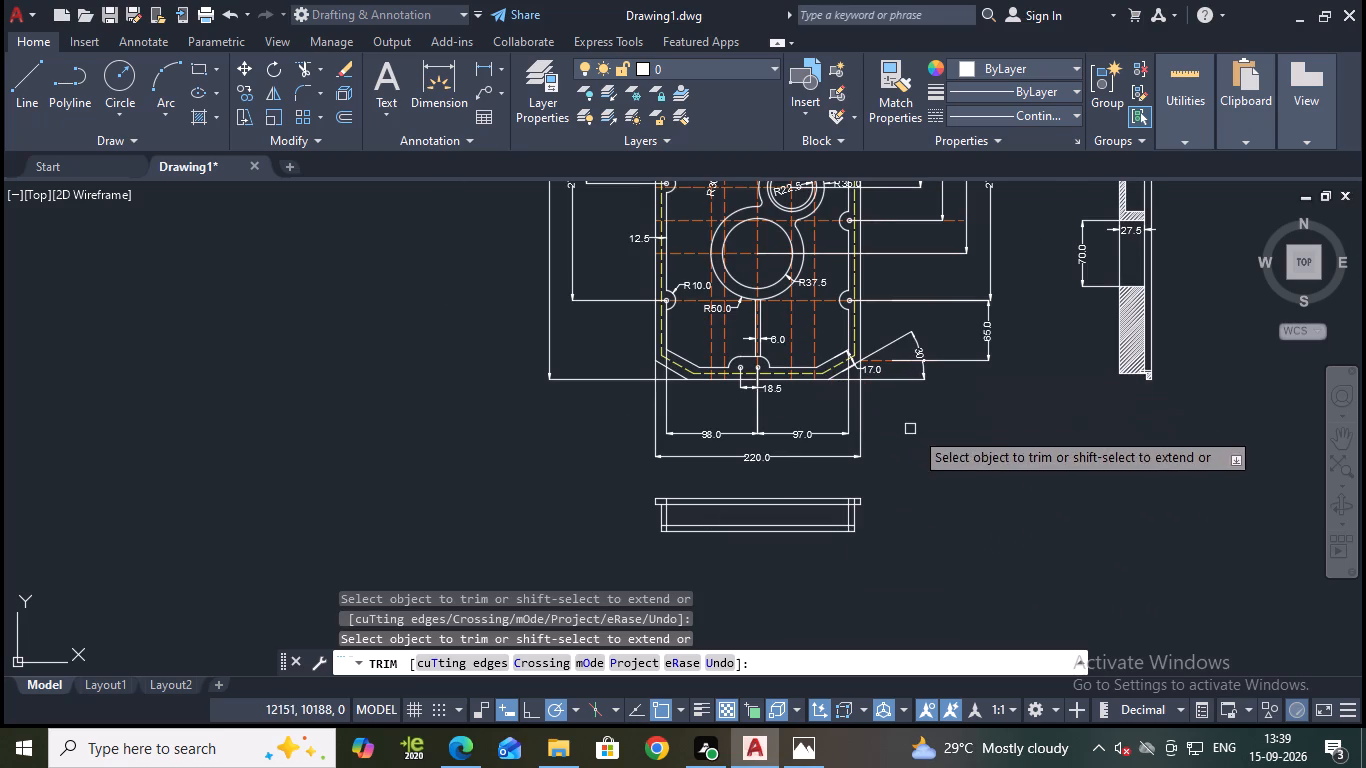
key(Escape)
Trim the inner and outer right wall lines where they cross the flange in the bottom view.
scroll(960, 474, down, 1)
middle_drag(960, 475, 958, 492)
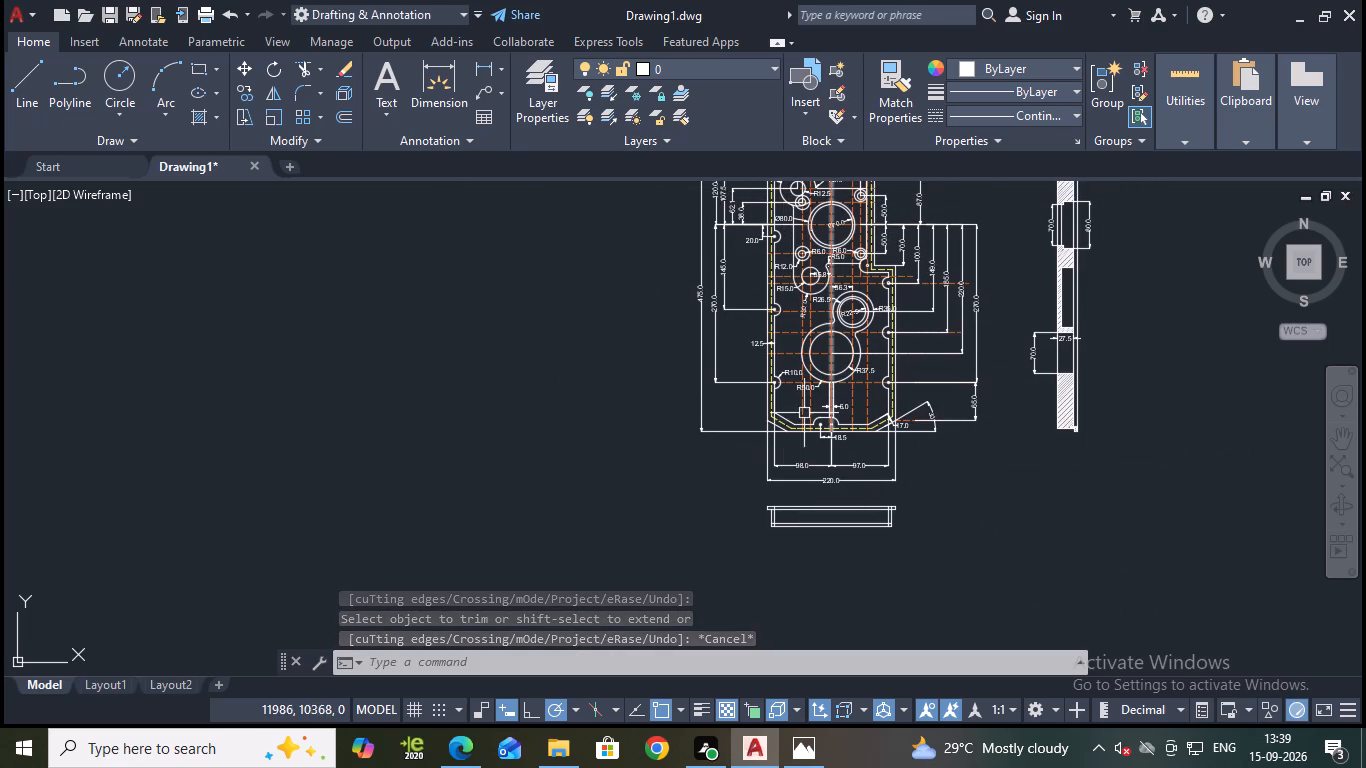
scroll(867, 520, up, 3)
middle_drag(852, 515, 843, 512)
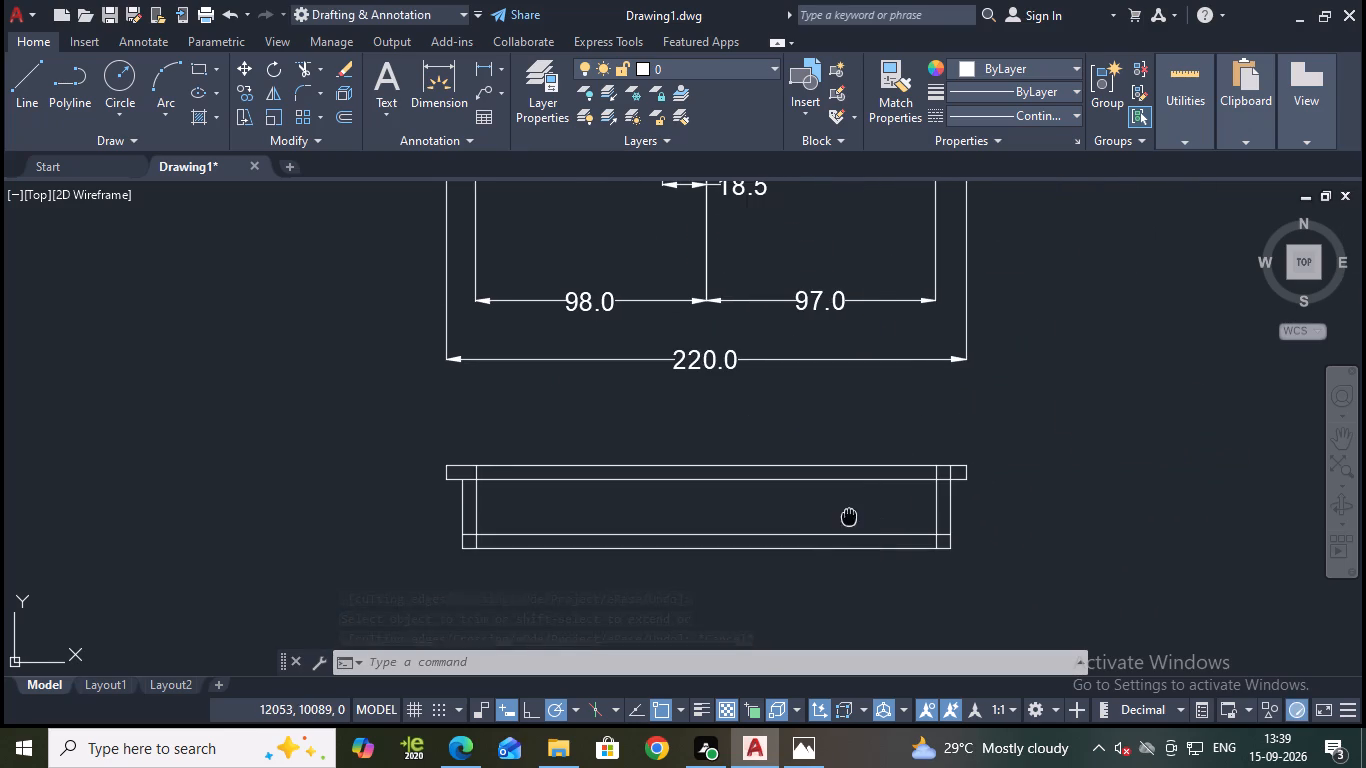
middle_drag(843, 512, 814, 506)
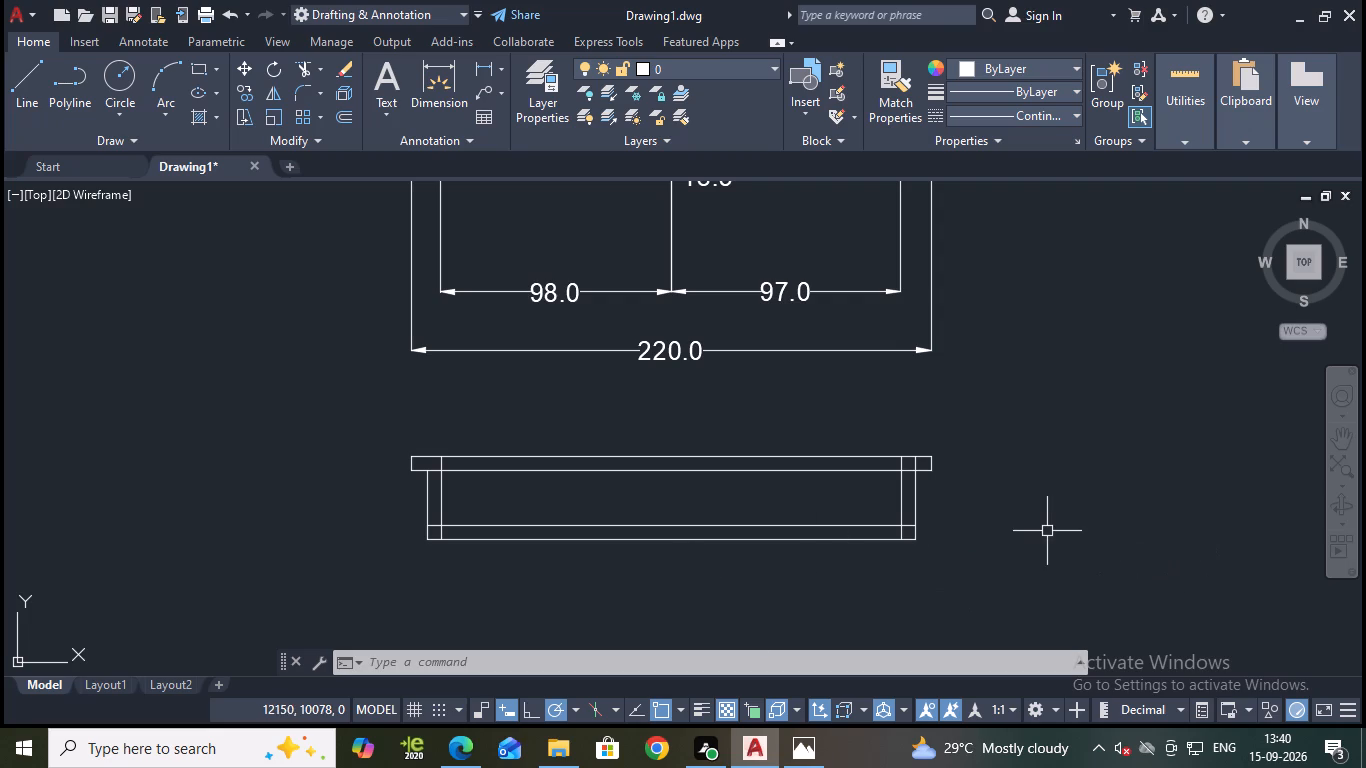
key(Escape)
key(t)
key(r)
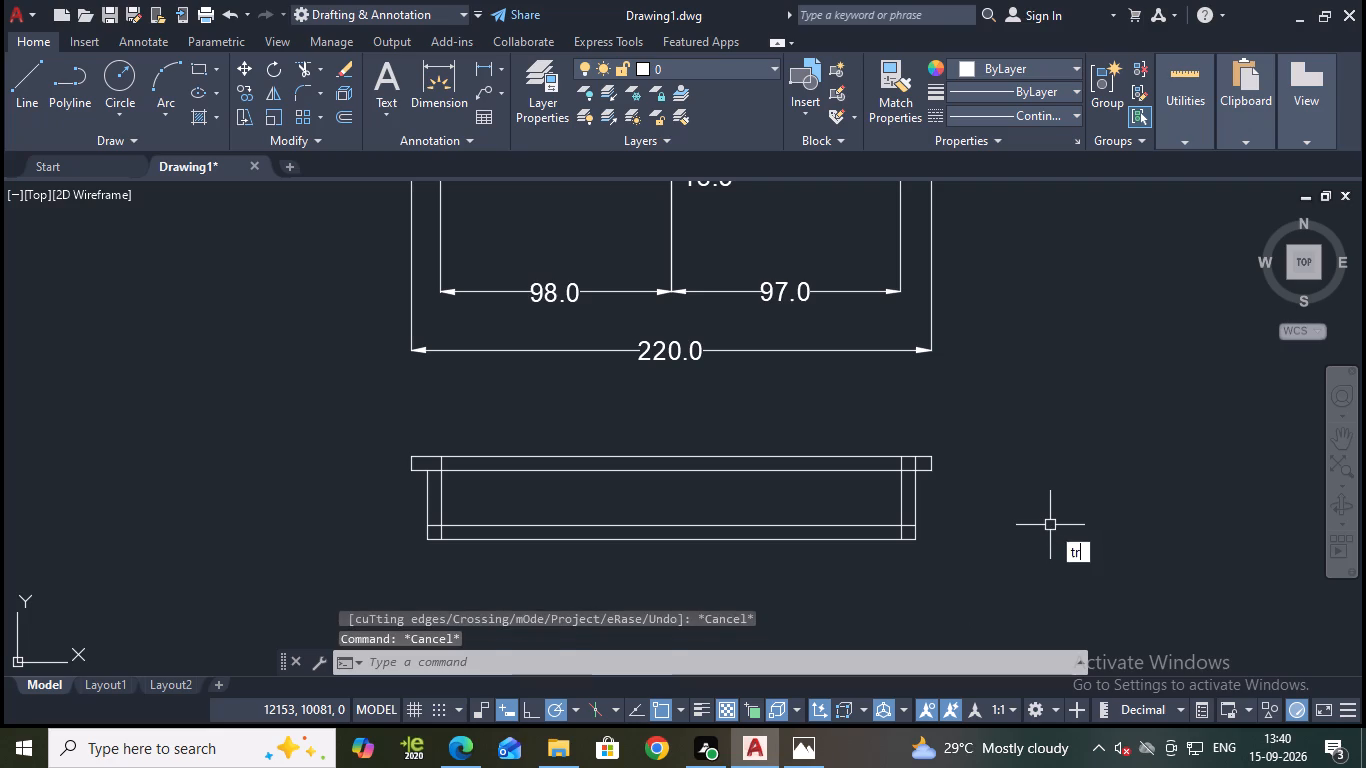
key(Return)
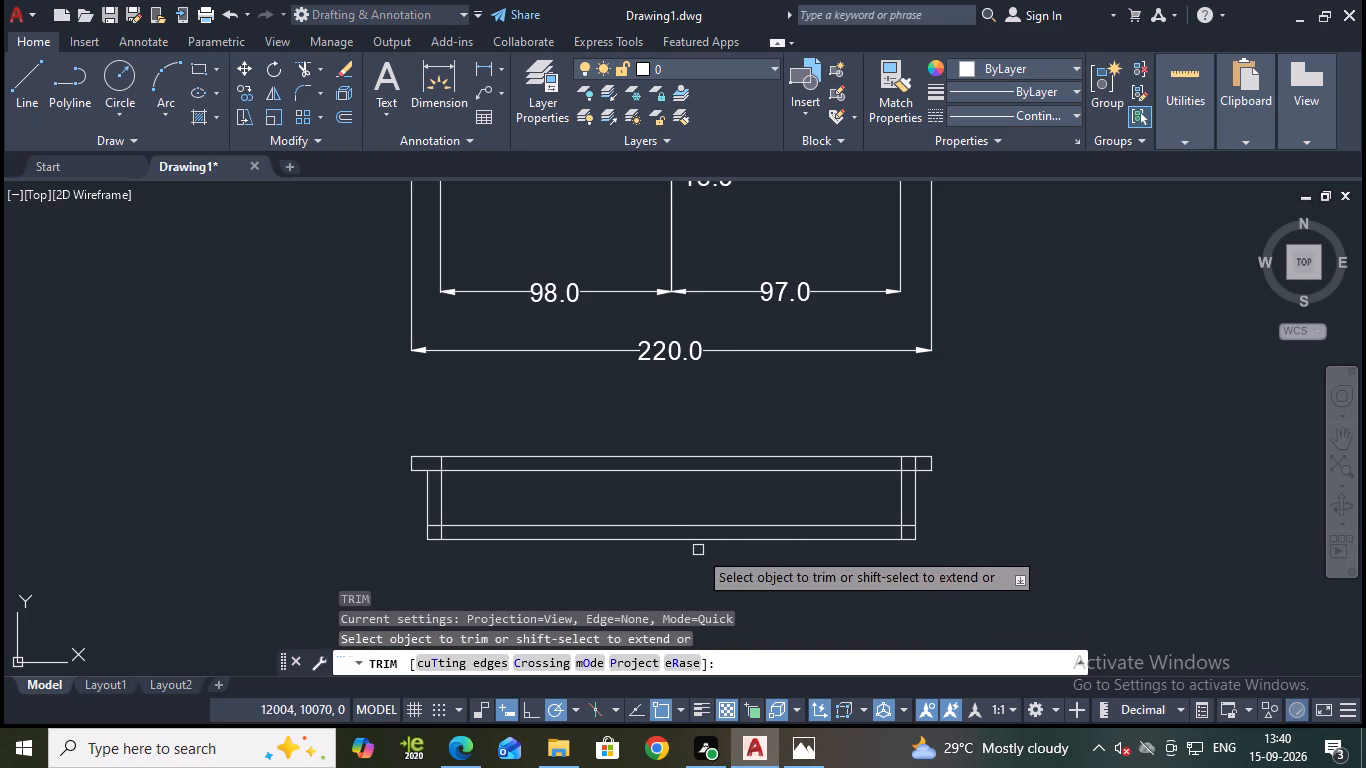
scroll(821, 533, up, 2)
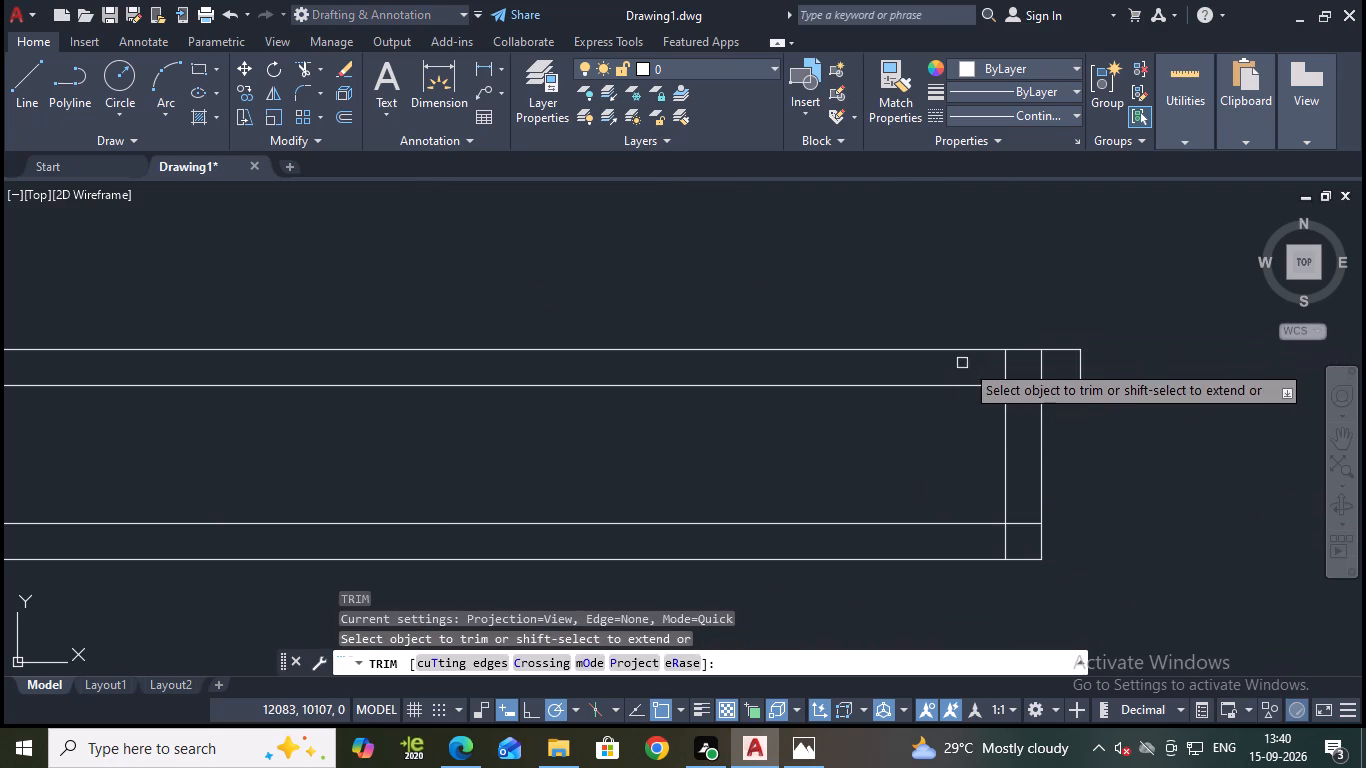
click(1006, 368)
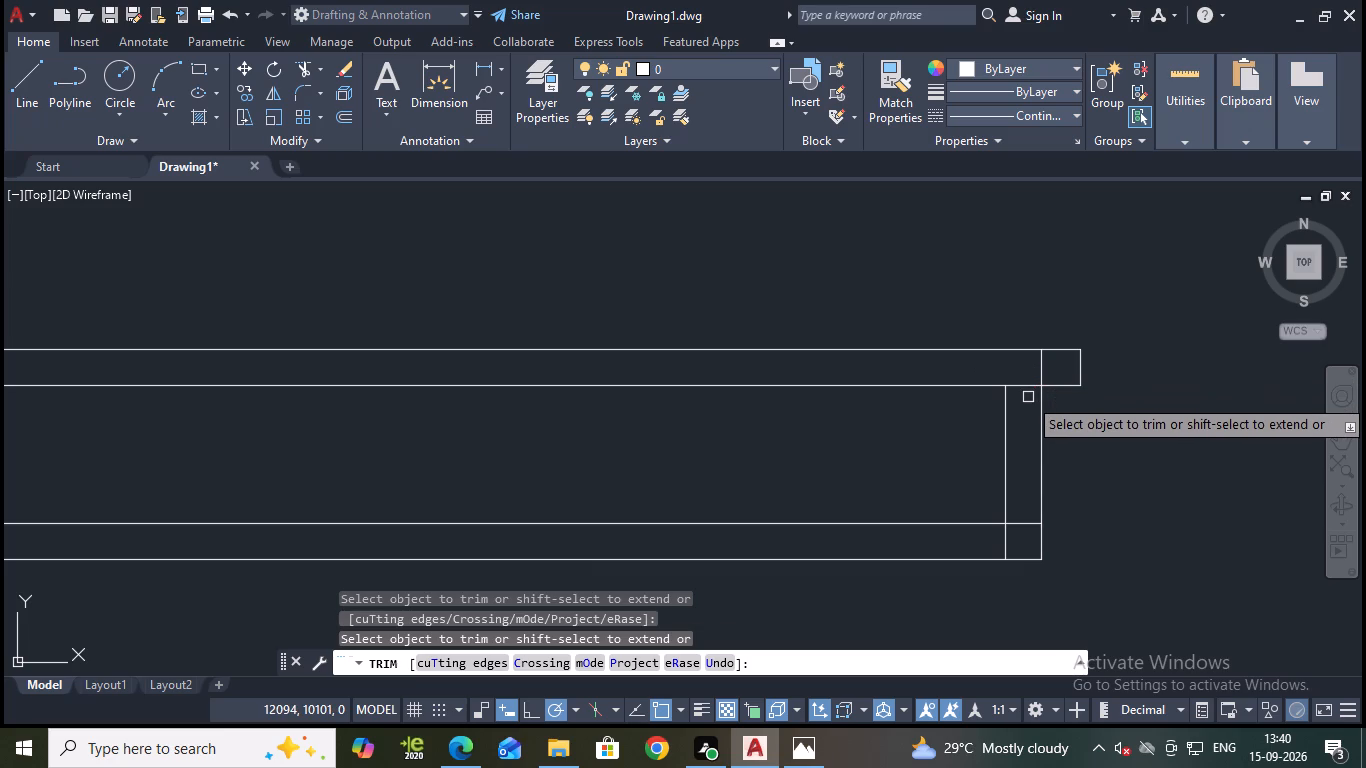
click(1042, 370)
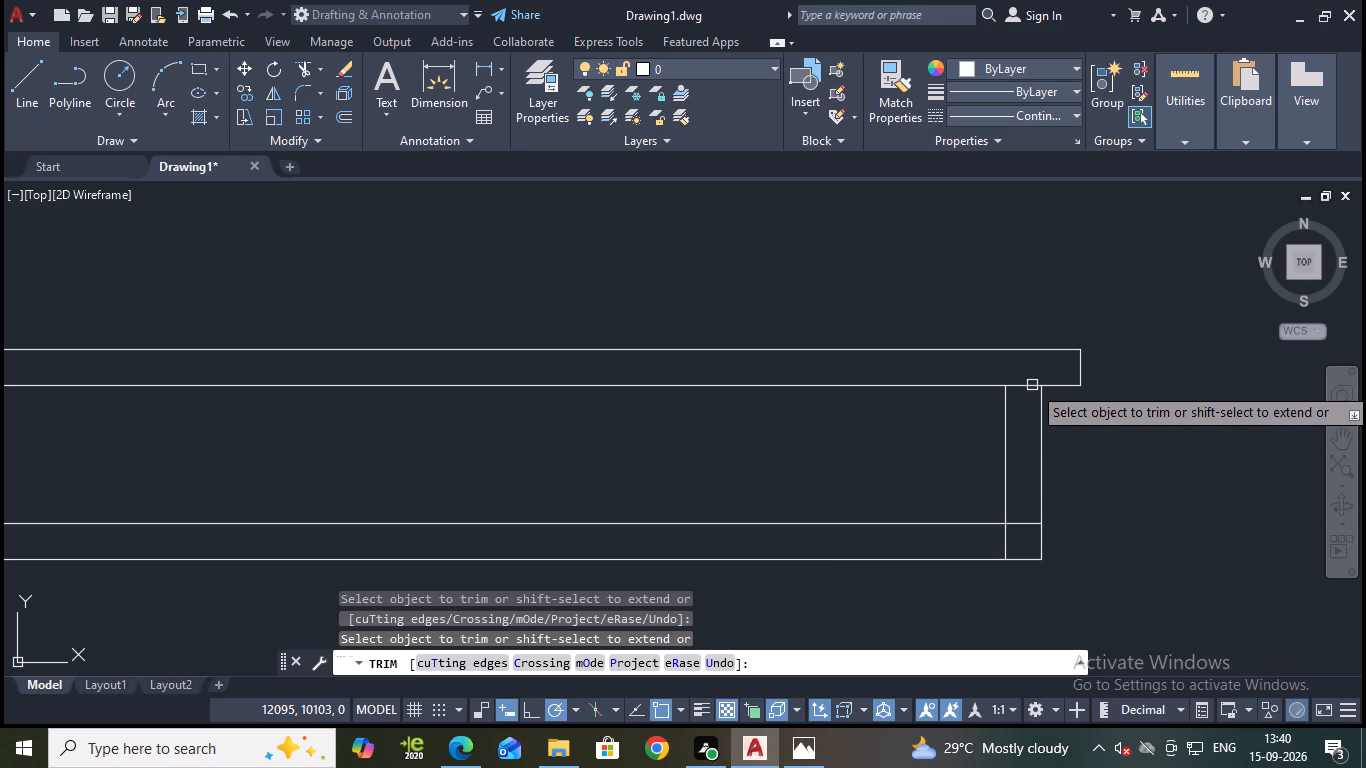
Trim the flange's lower line across both walls and the span between them in the bottom view.
click(1032, 385)
scroll(884, 432, down, 1)
middle_drag(720, 458, 760, 461)
scroll(758, 450, down, 1)
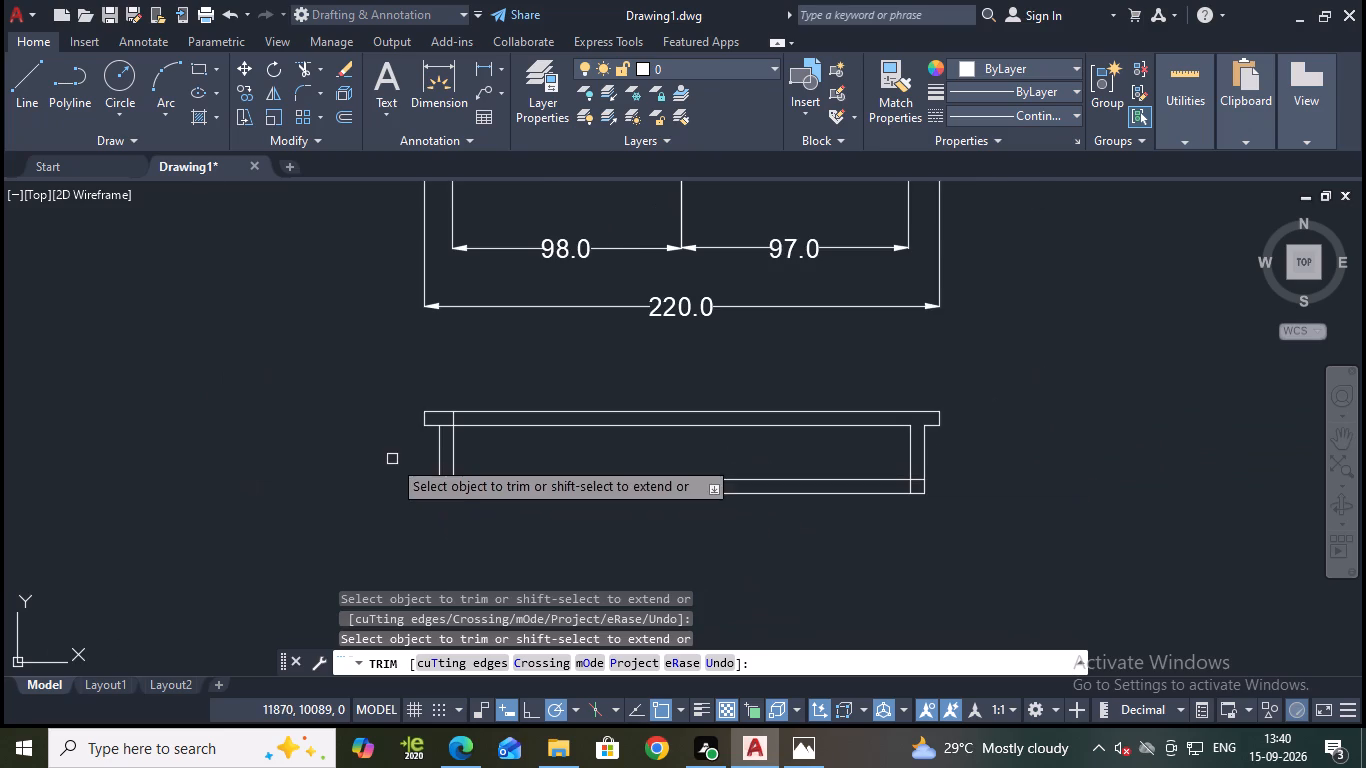
scroll(439, 427, up, 2)
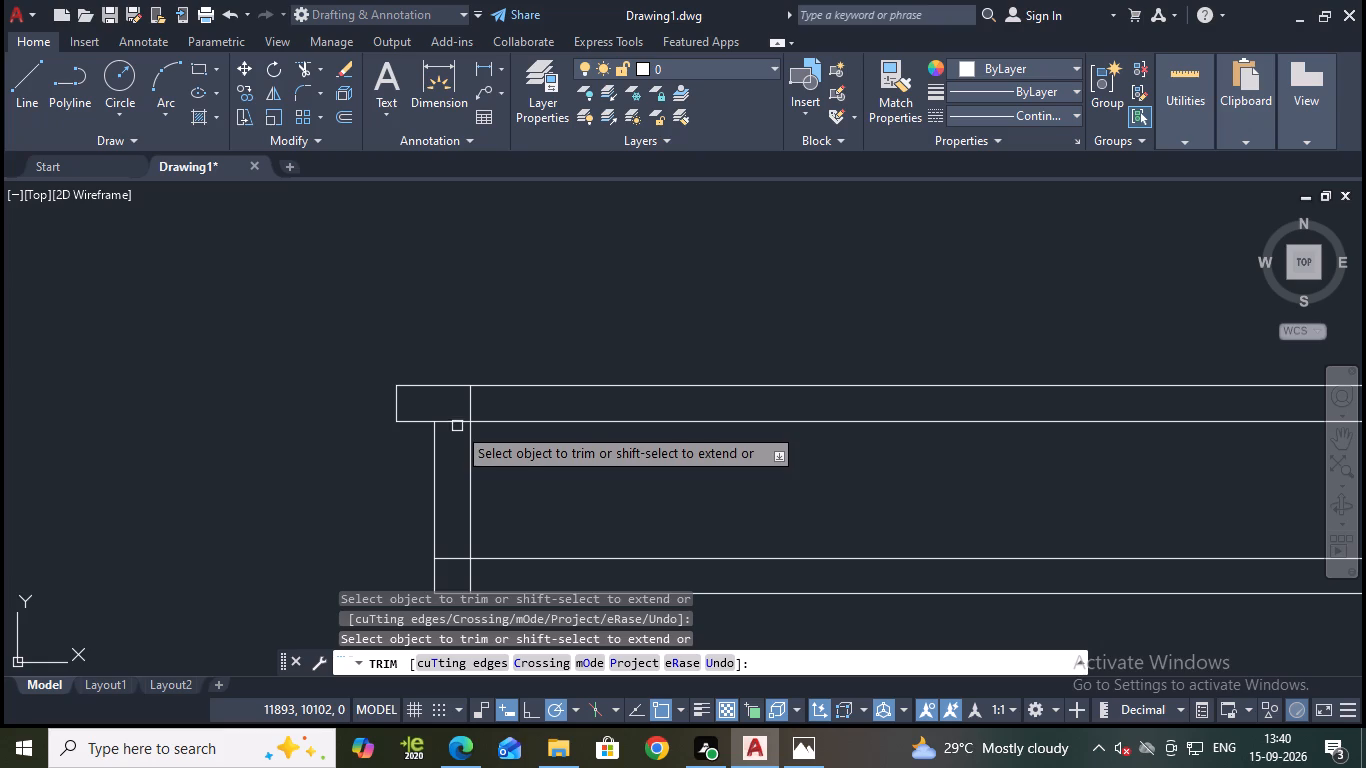
click(455, 425)
scroll(461, 426, down, 2)
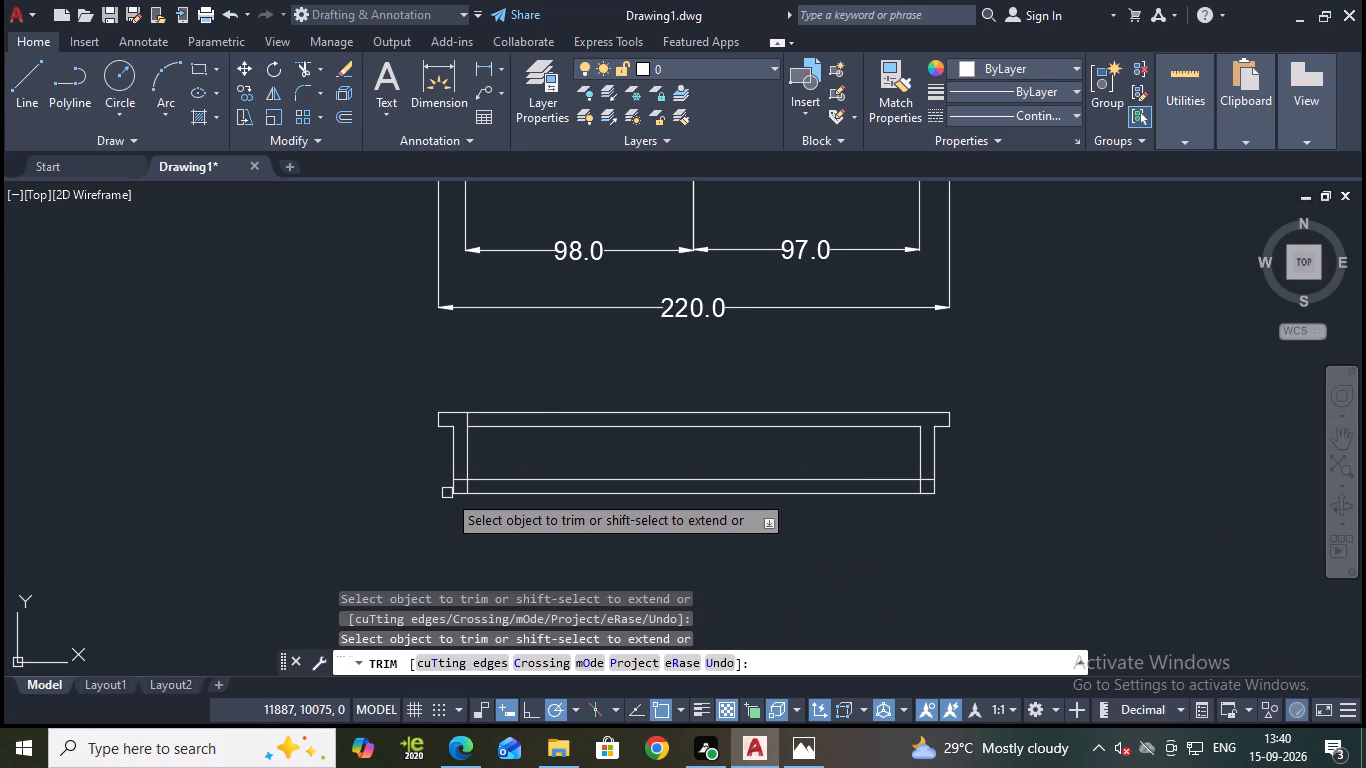
click(501, 425)
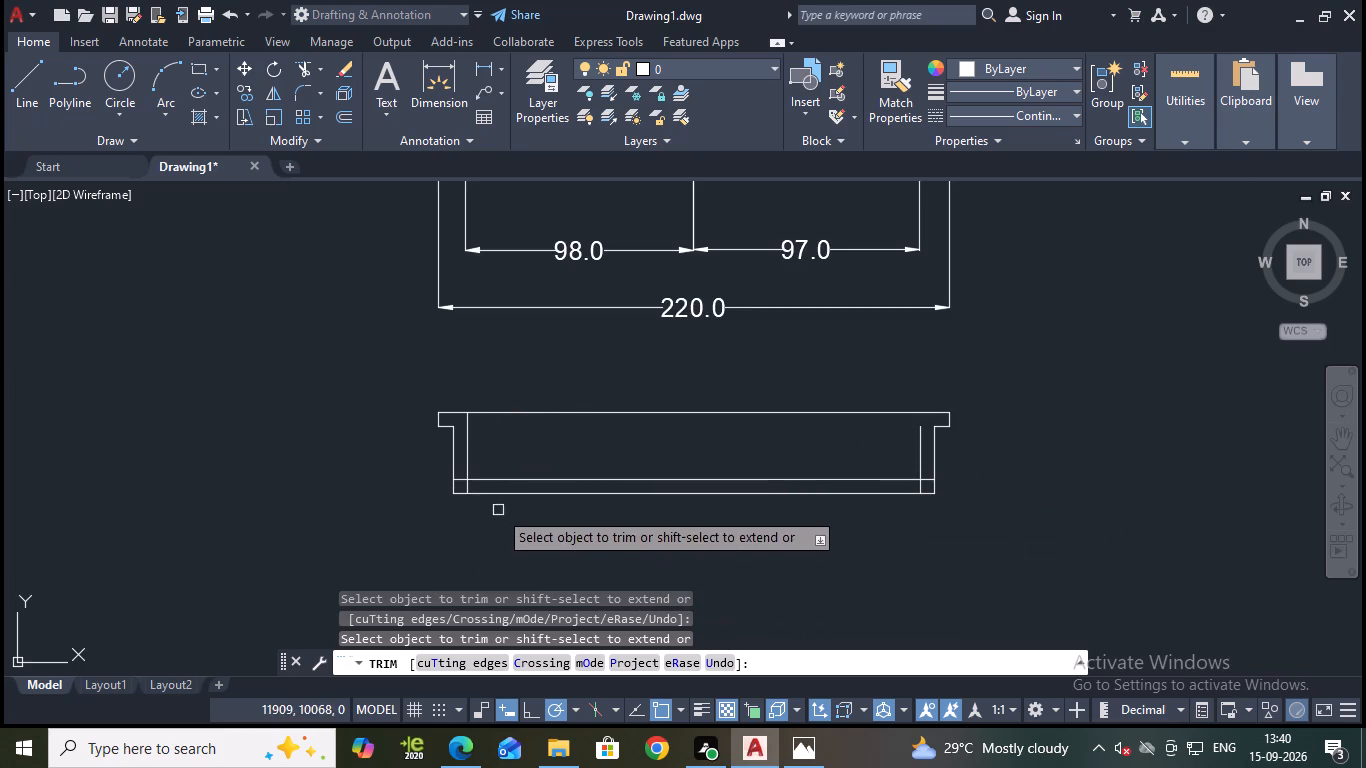
key(Escape)
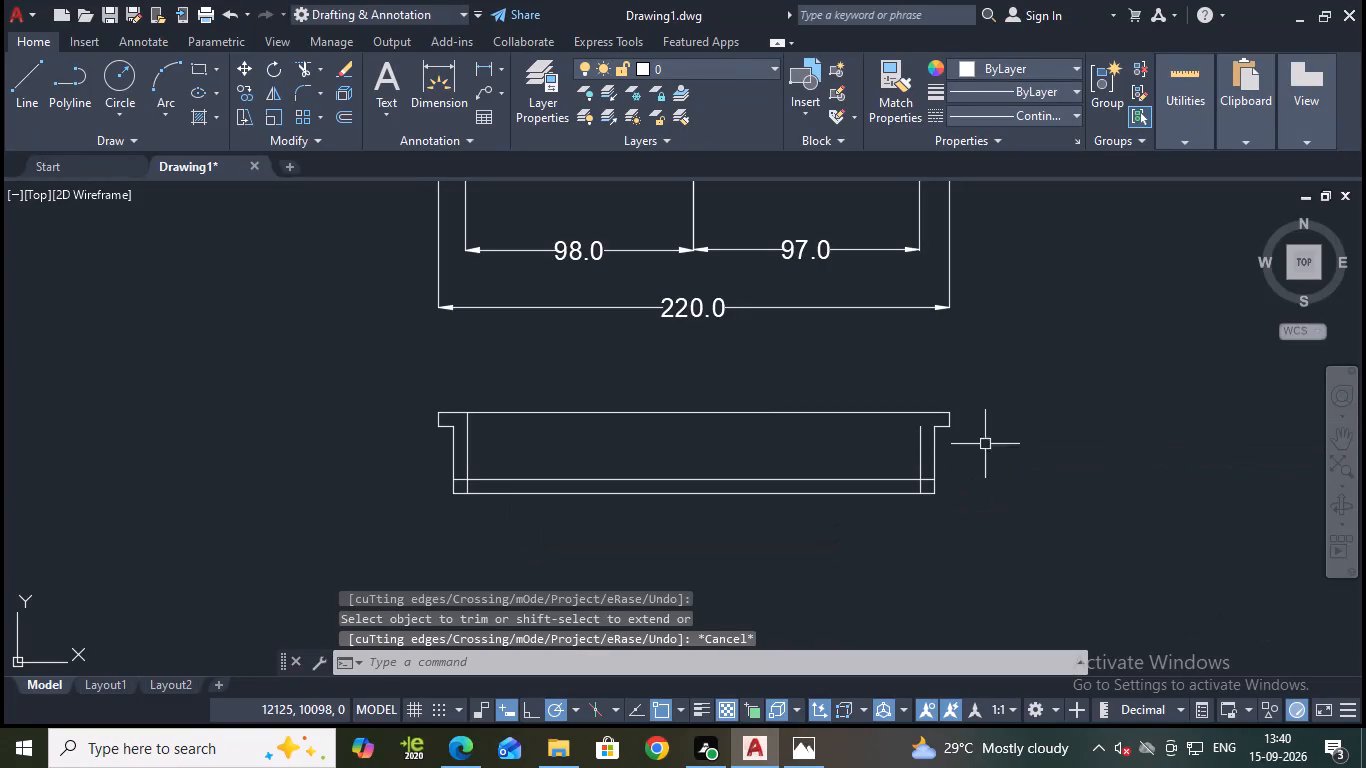
Extend the bottom view's inner right wall line up to the top edge of the flange.
text(ex)
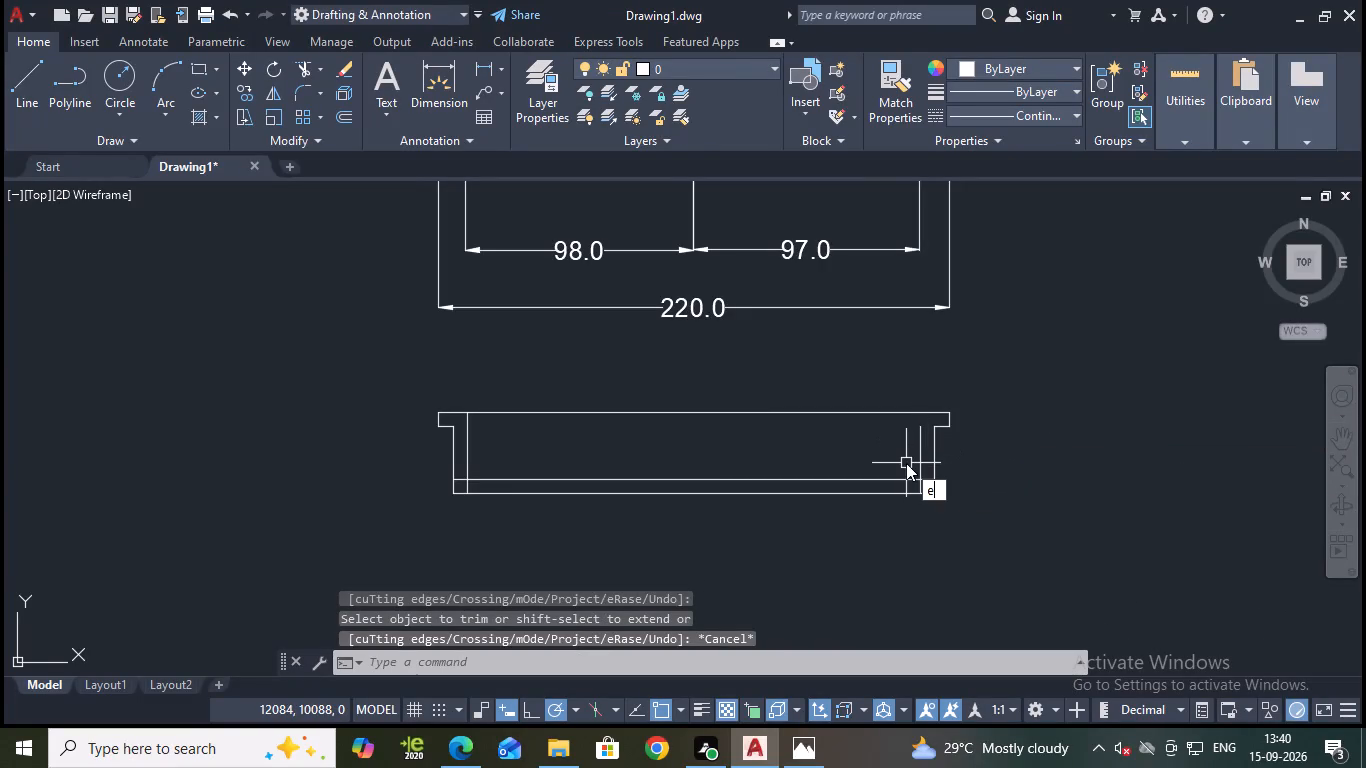
key(Return)
click(925, 456)
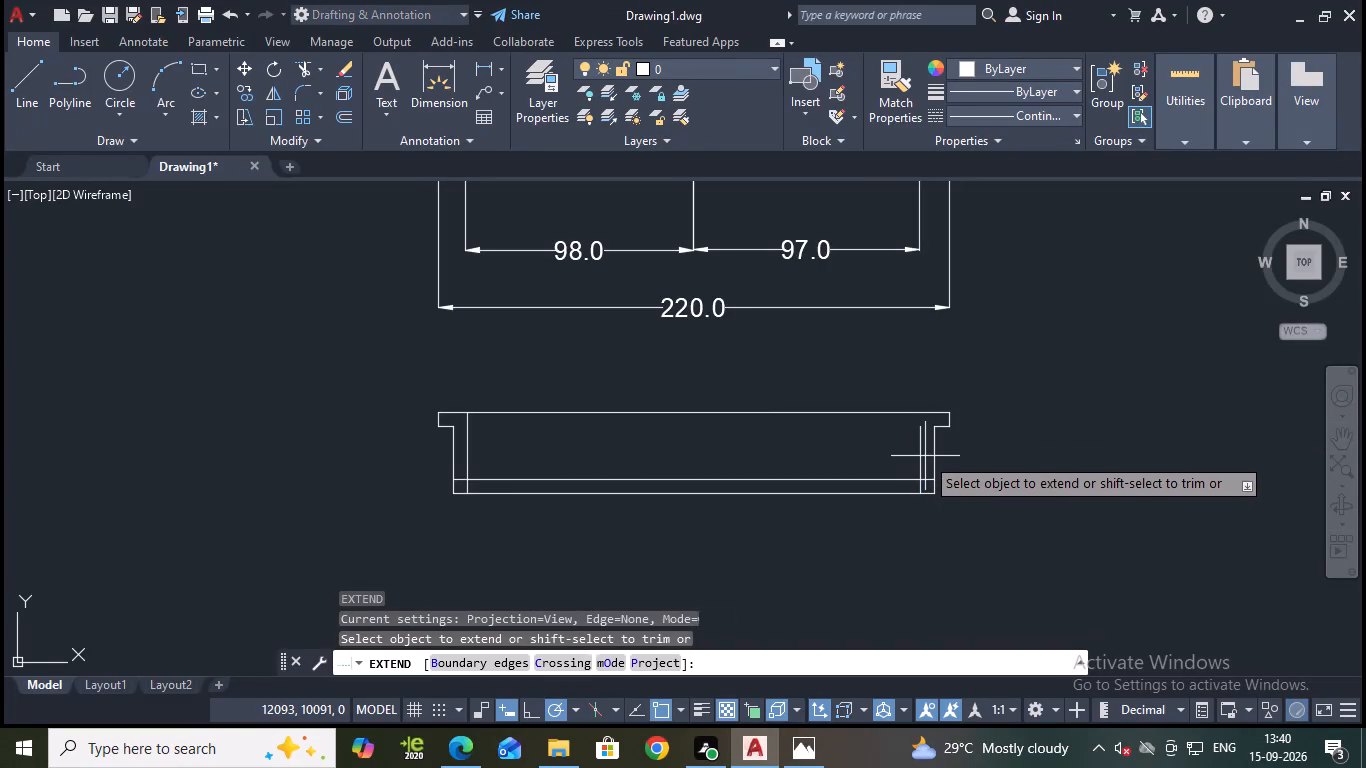
click(924, 457)
click(922, 454)
key(Escape)
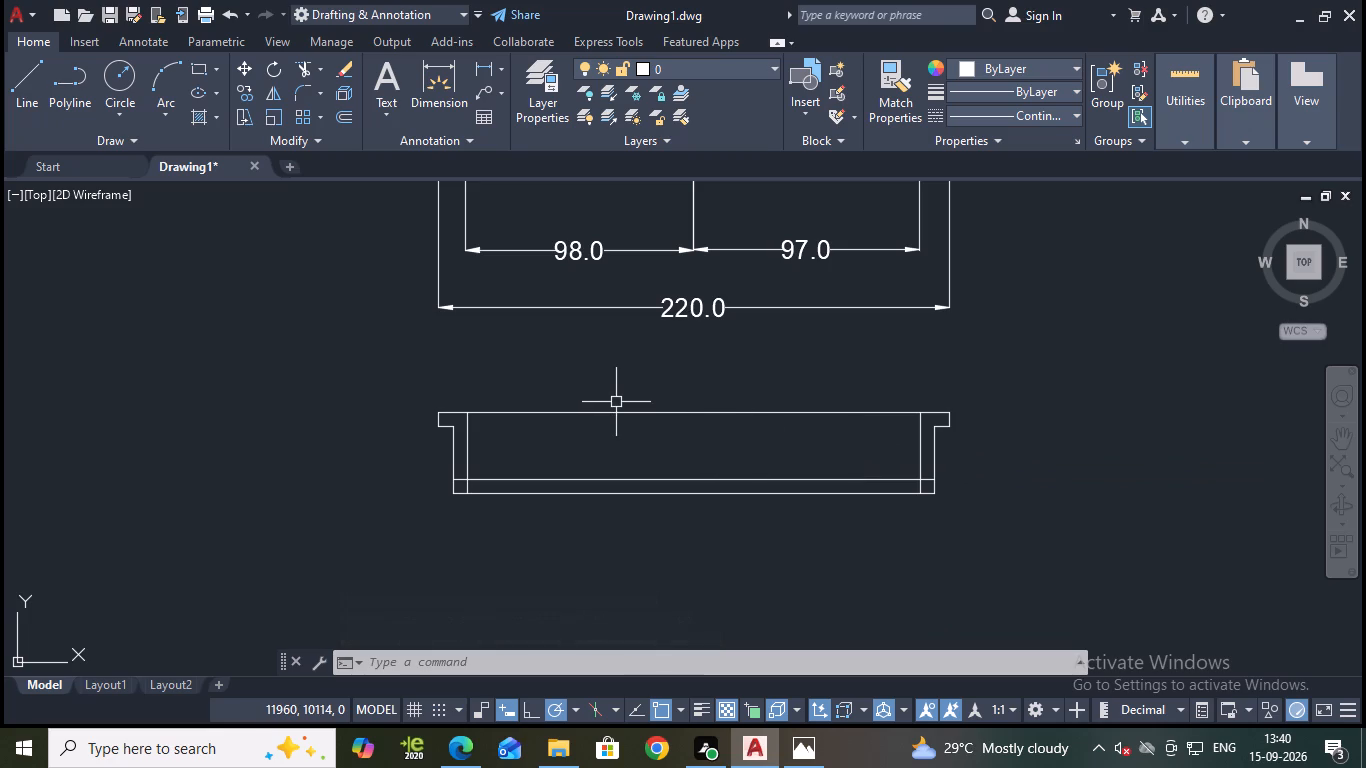
Draw a vertical line about 222 long from the front view's bottom hole on the centre line down past the bottom view.
scroll(616, 402, down, 1)
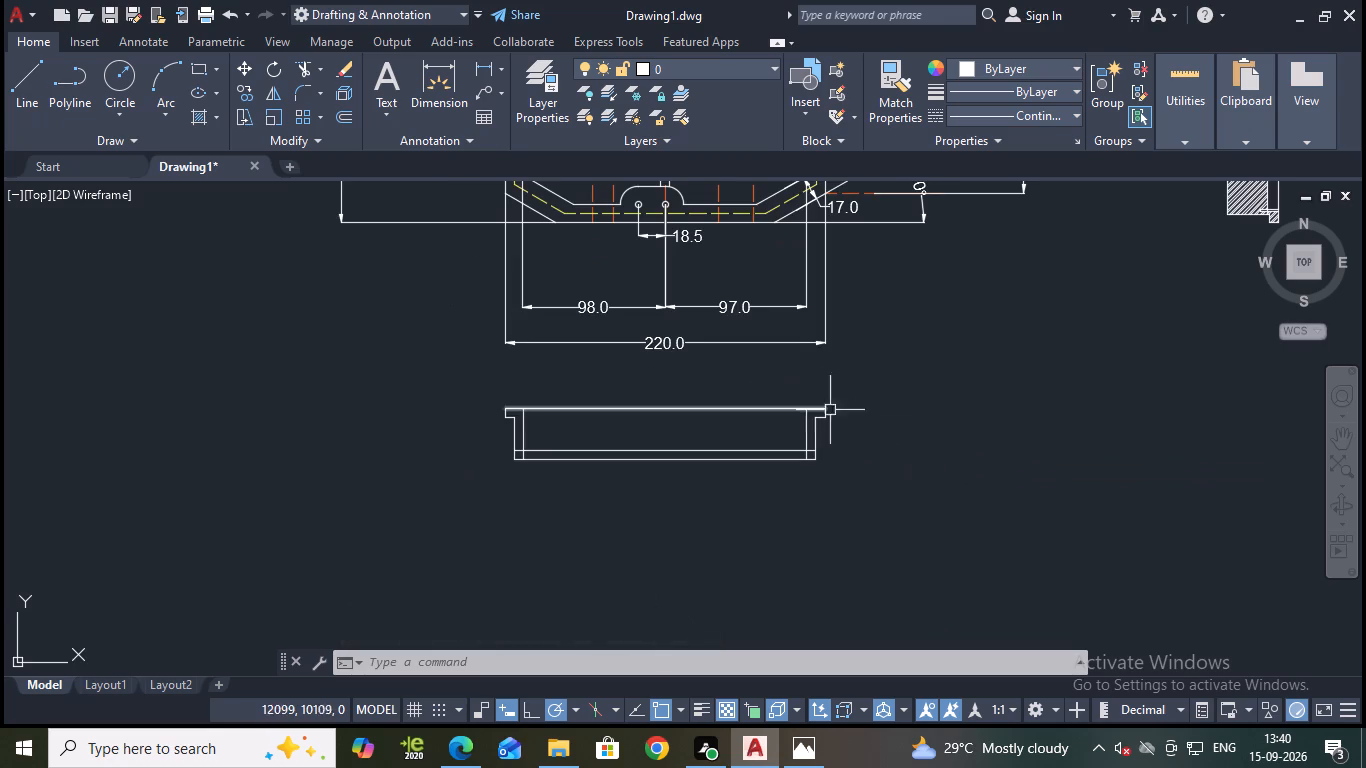
middle_drag(977, 314, 992, 351)
scroll(1094, 351, down, 2)
middle_drag(1089, 352, 993, 422)
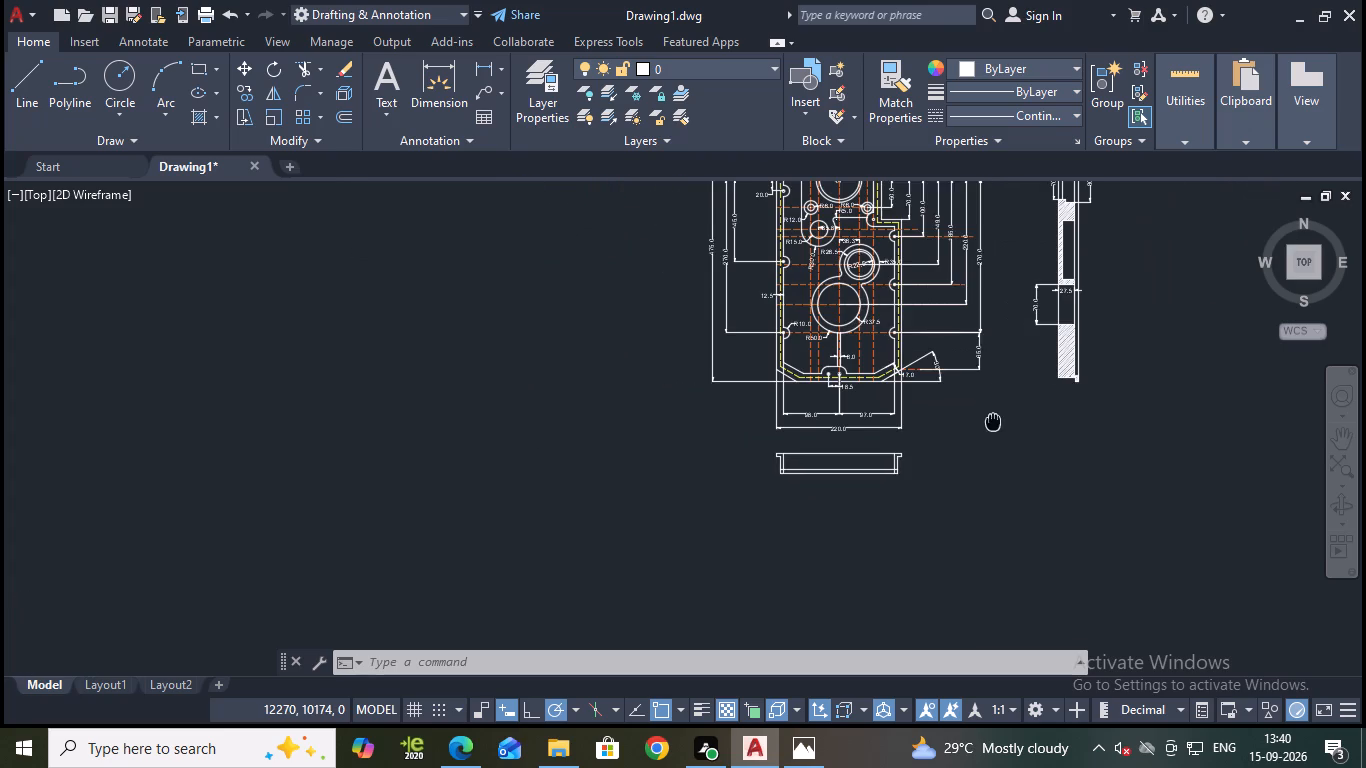
middle_drag(993, 422, 991, 422)
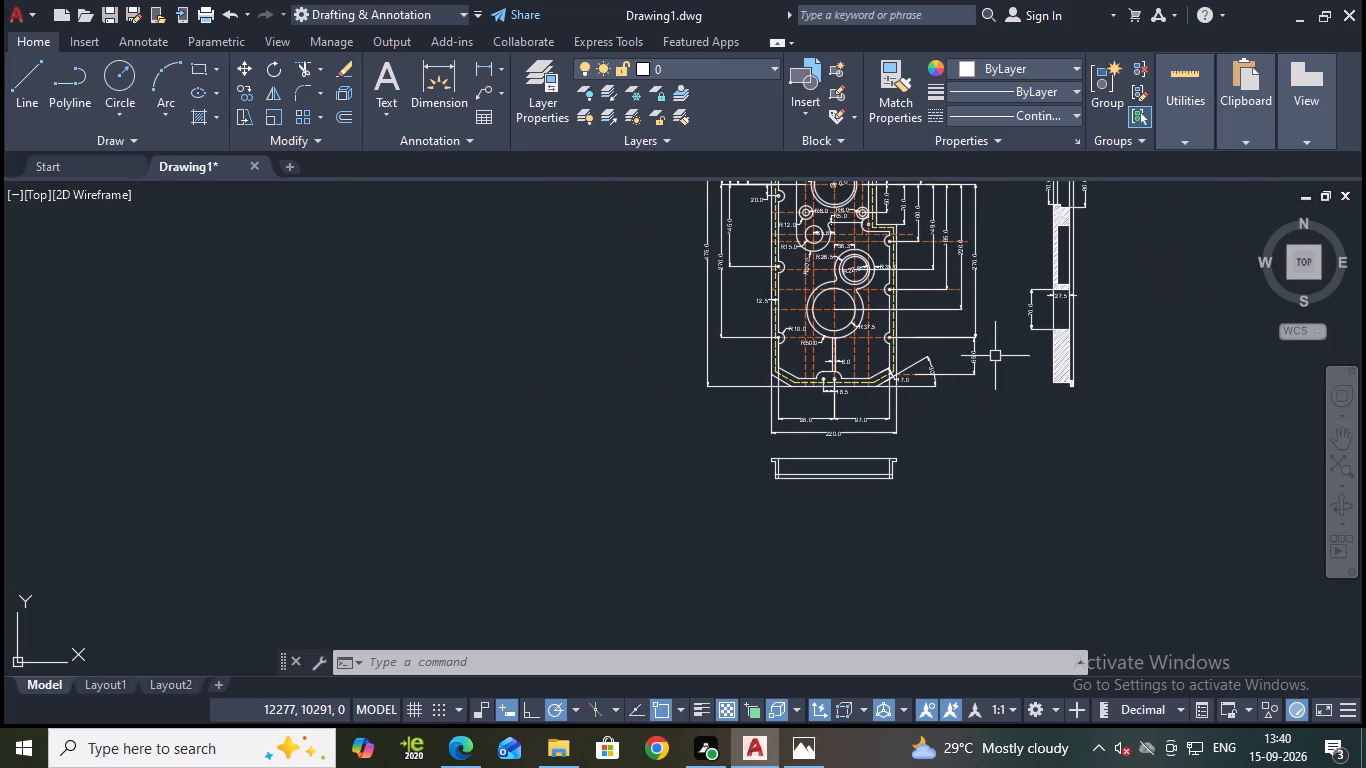
scroll(974, 331, up, 2)
middle_drag(1032, 268, 1007, 340)
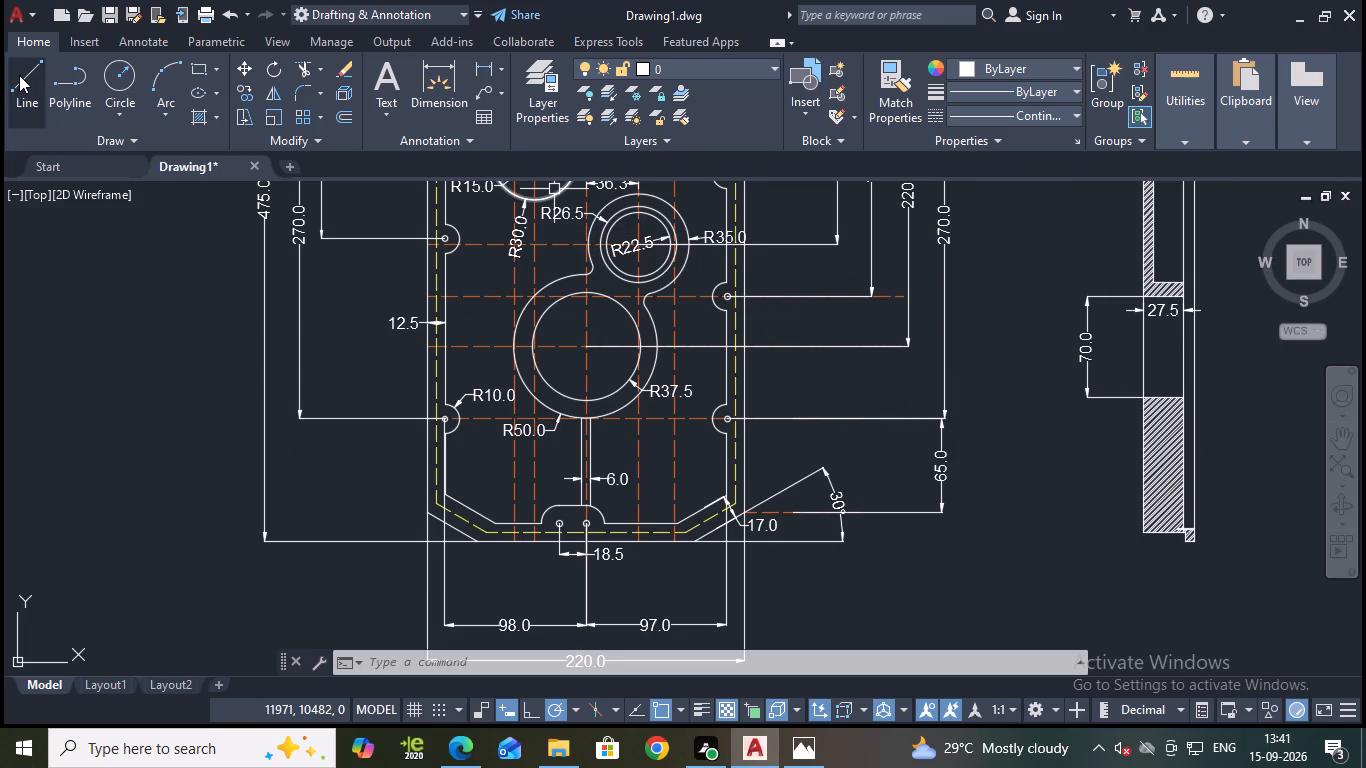
click(19, 75)
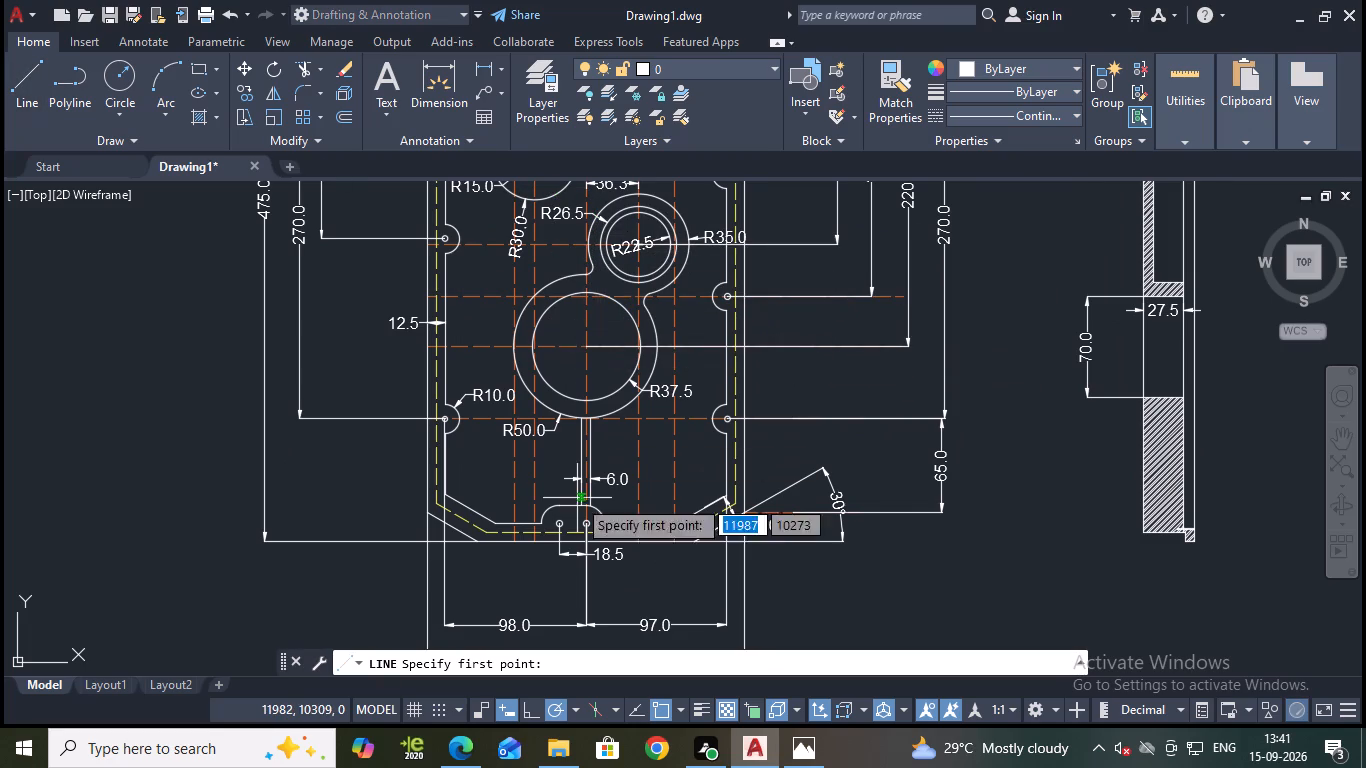
scroll(602, 478, down, 1)
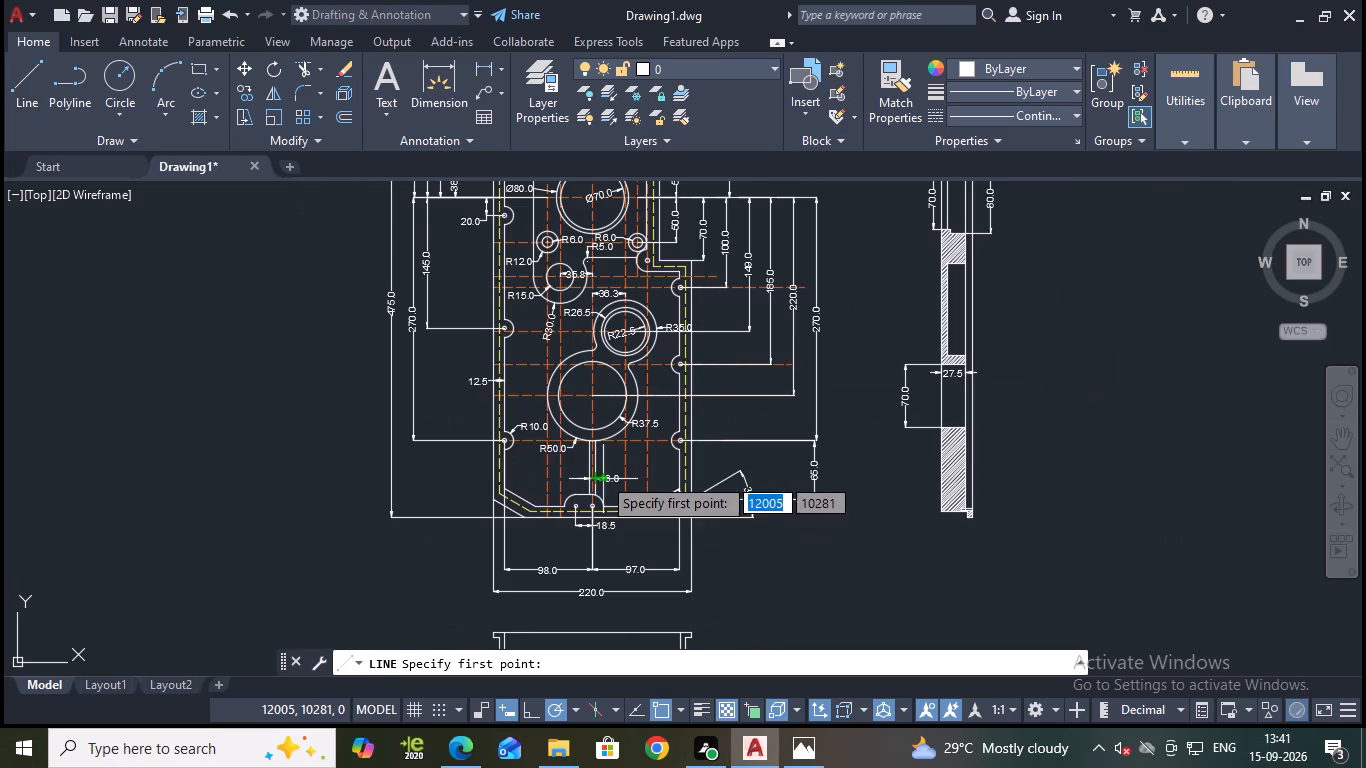
middle_click(767, 572)
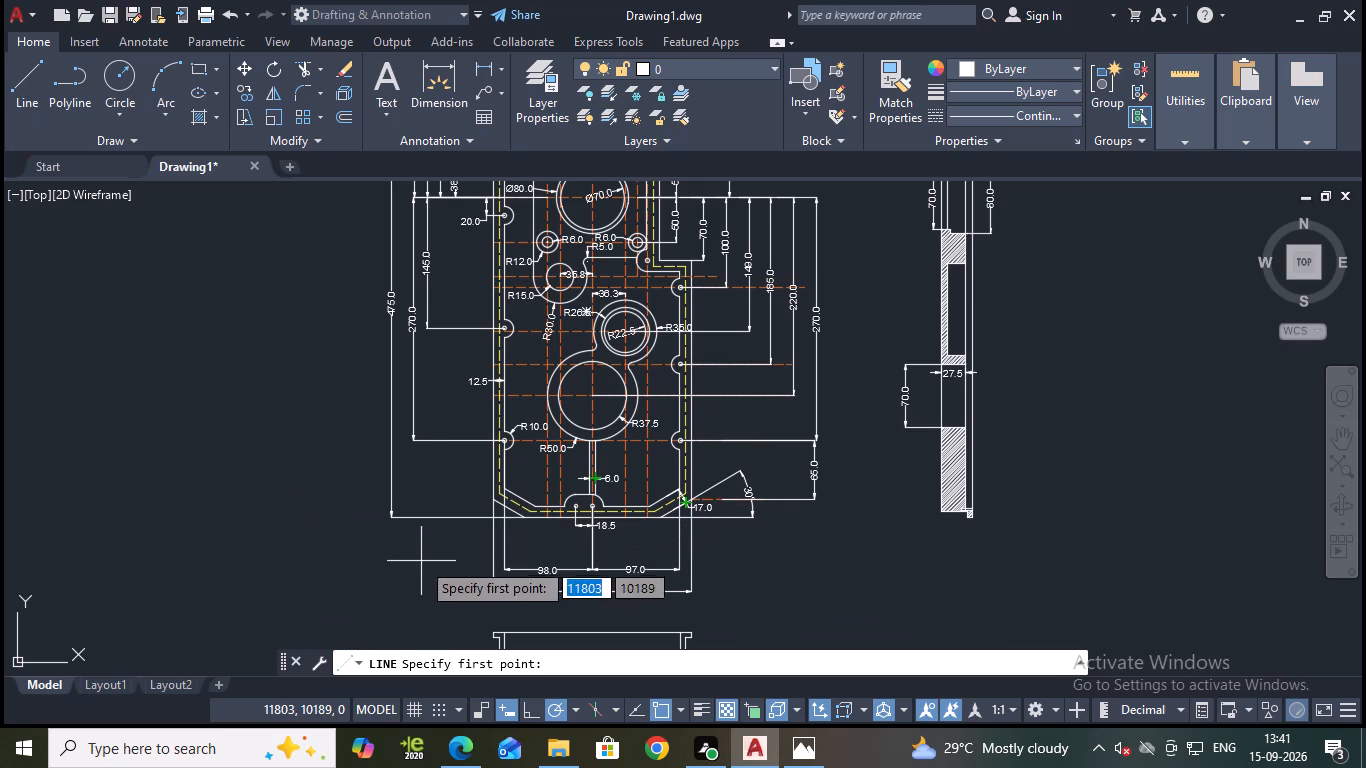
scroll(637, 493, up, 3)
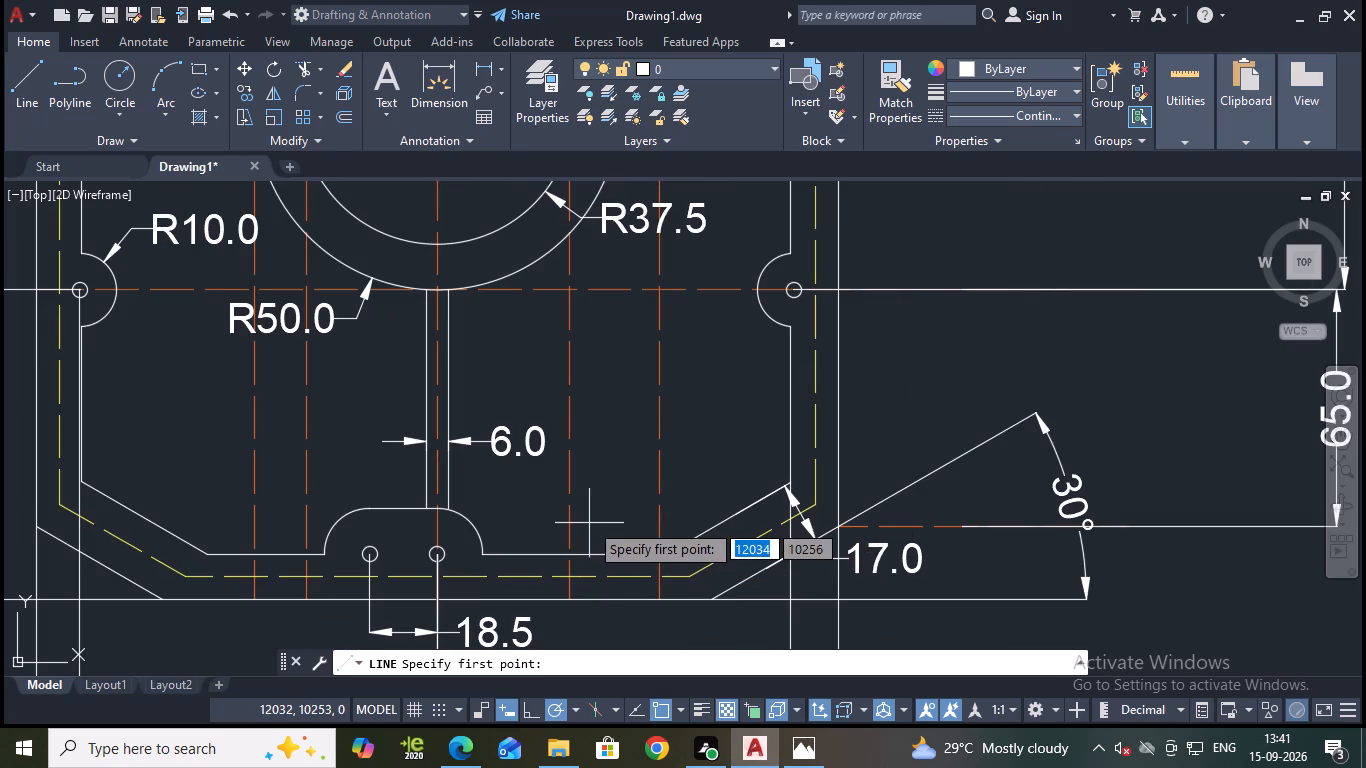
middle_drag(601, 521, 645, 439)
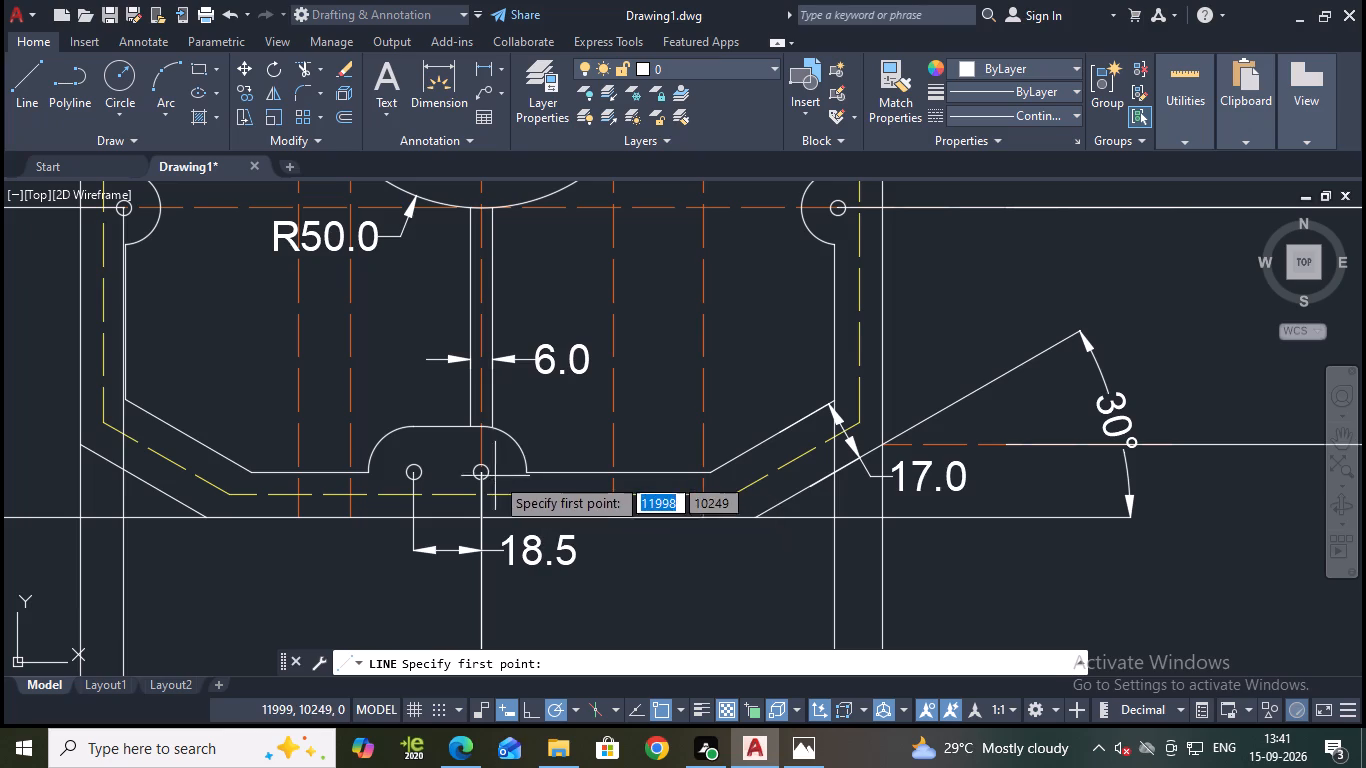
click(480, 475)
scroll(503, 524, down, 1)
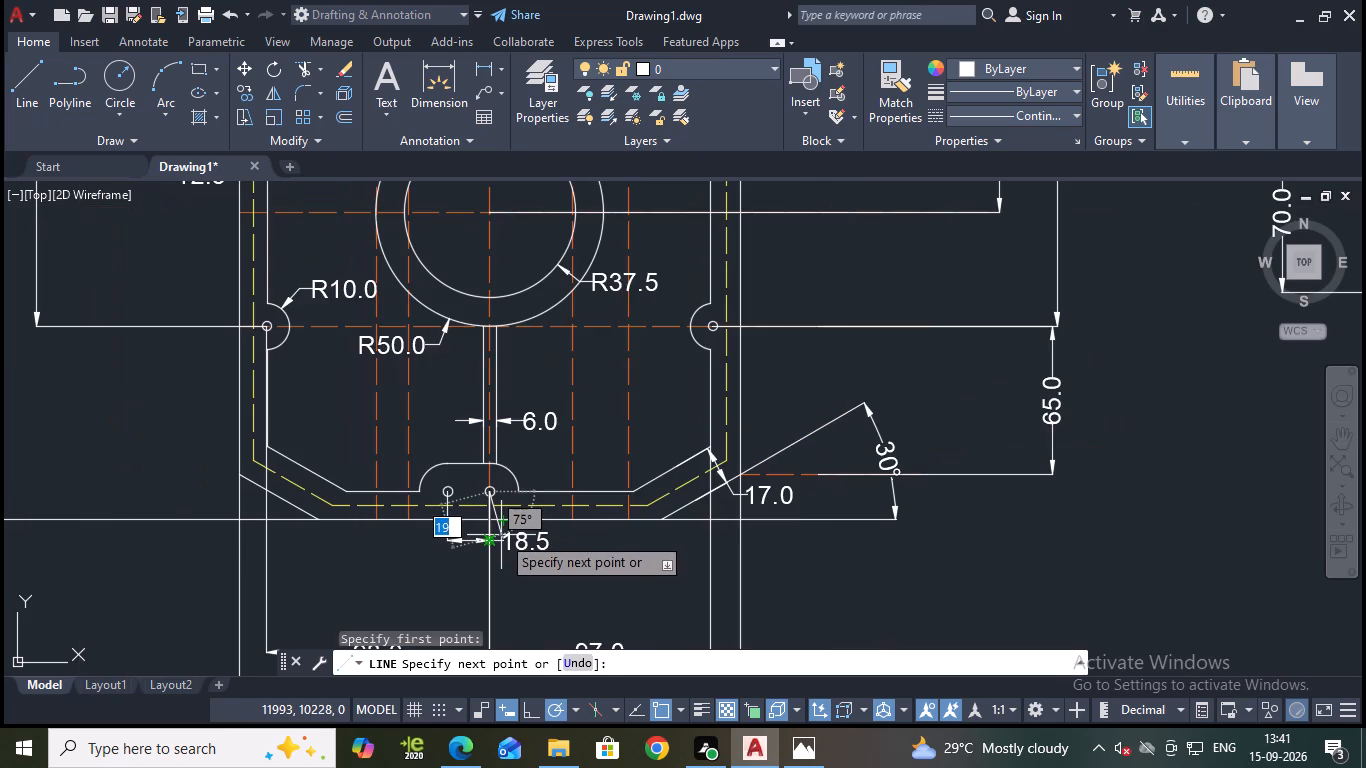
middle_drag(501, 535, 517, 485)
middle_drag(537, 593, 537, 591)
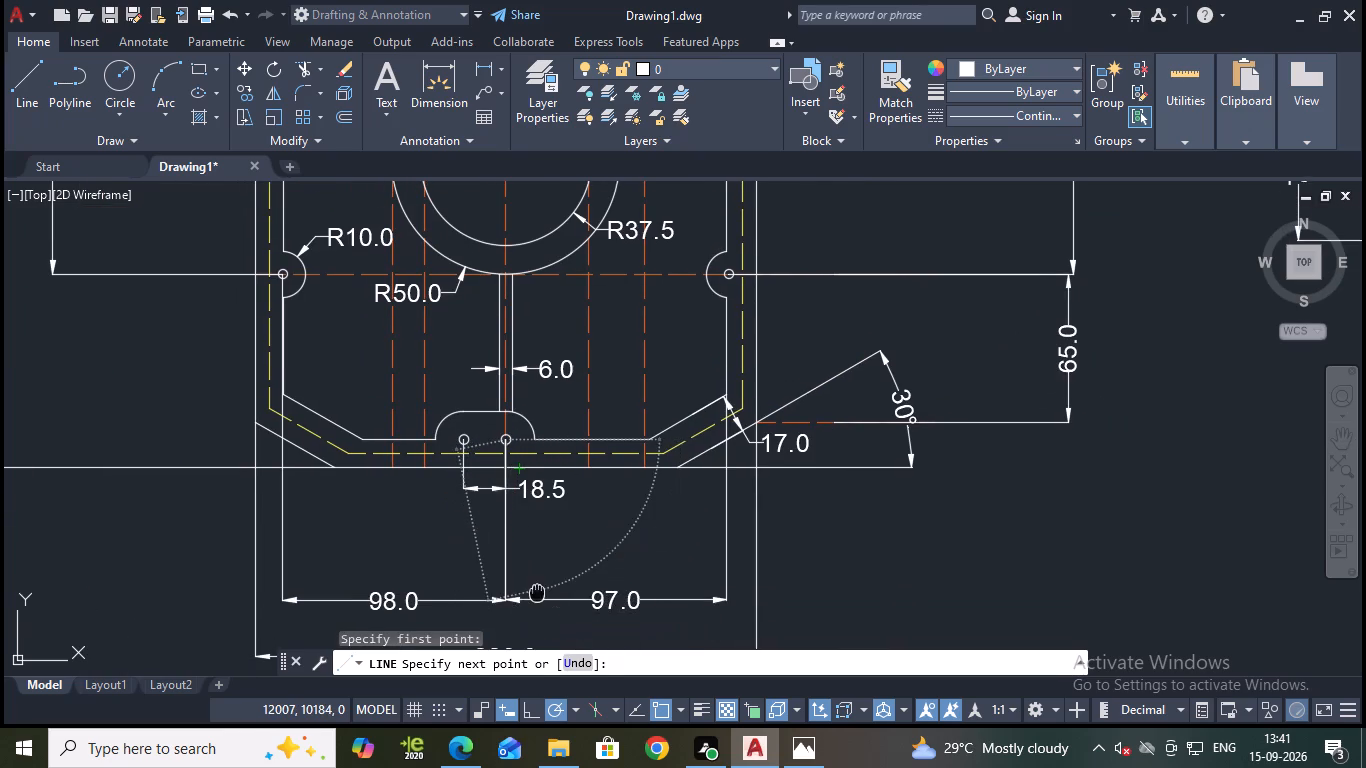
middle_drag(537, 591, 552, 517)
scroll(527, 592, down, 2)
middle_drag(528, 592, 566, 476)
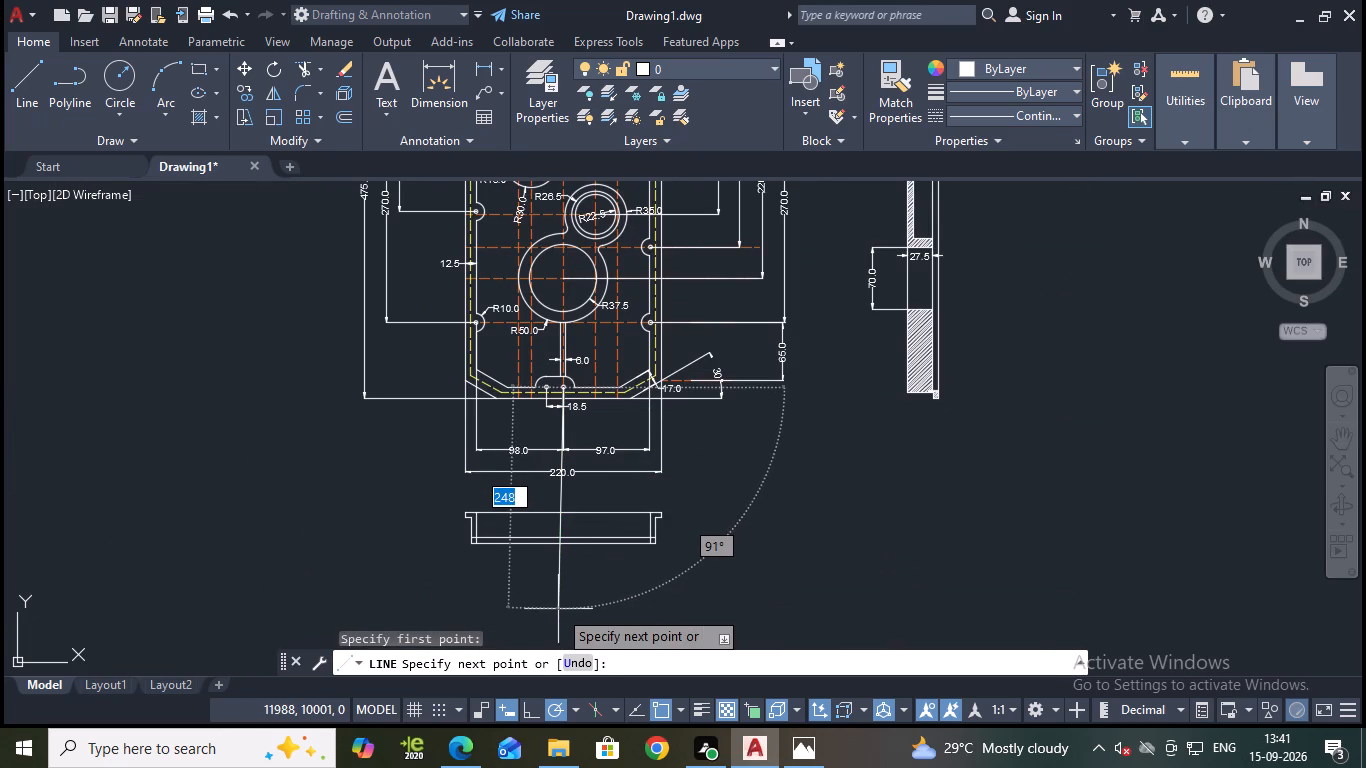
scroll(558, 608, up, 1)
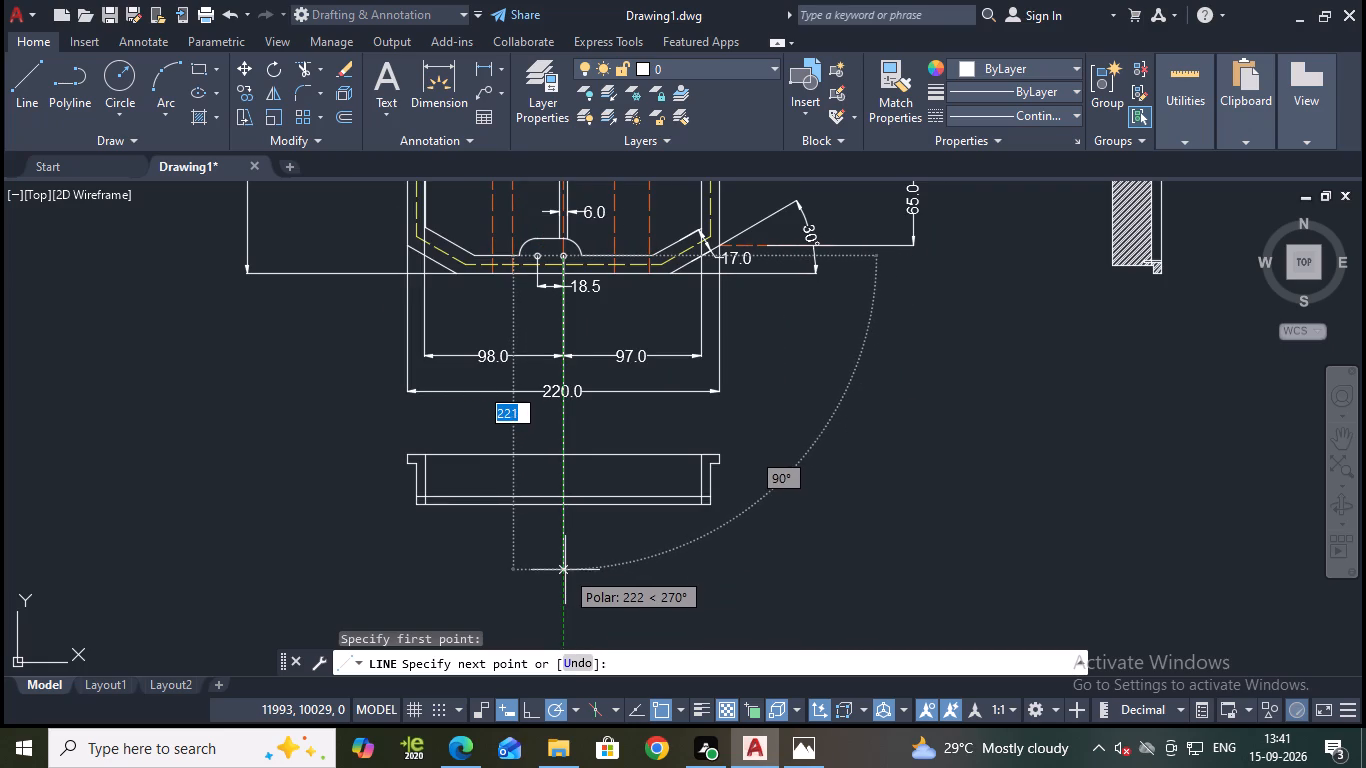
click(563, 570)
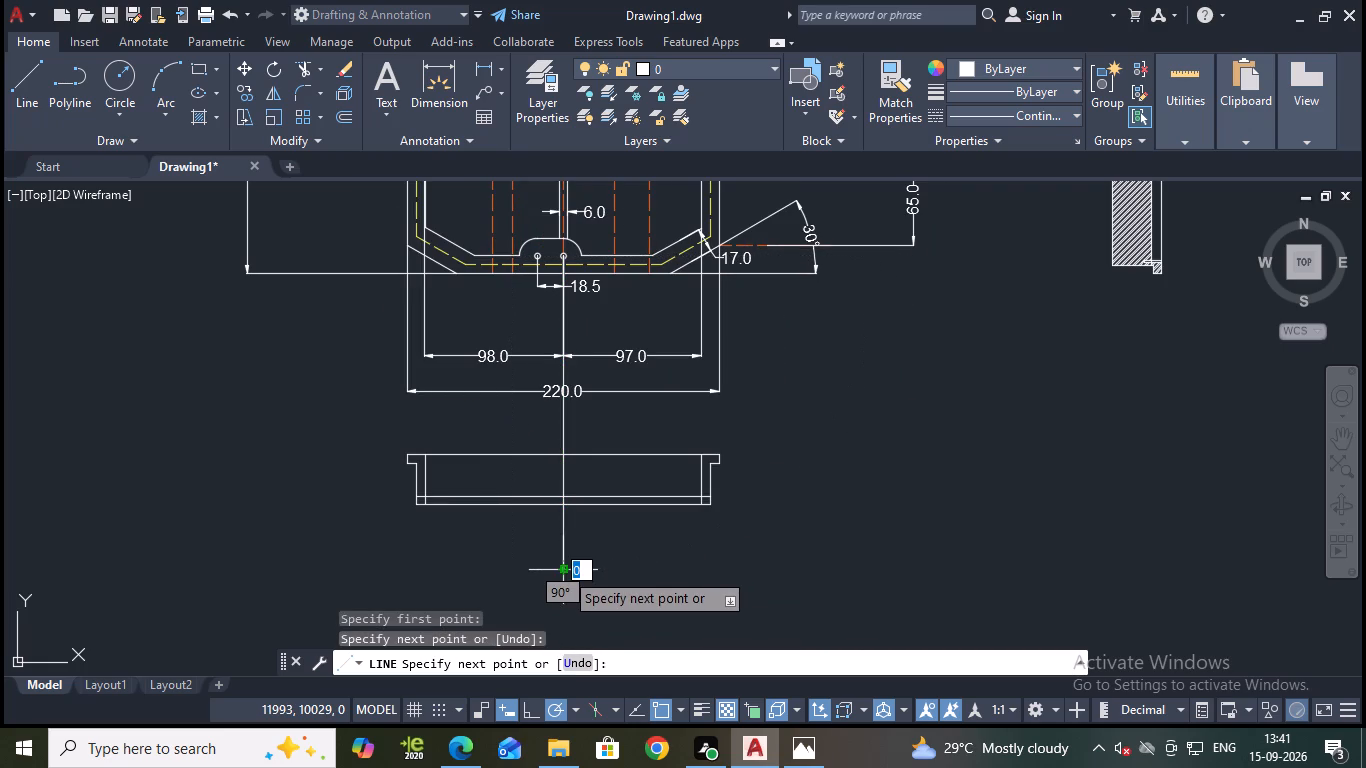
key(Escape)
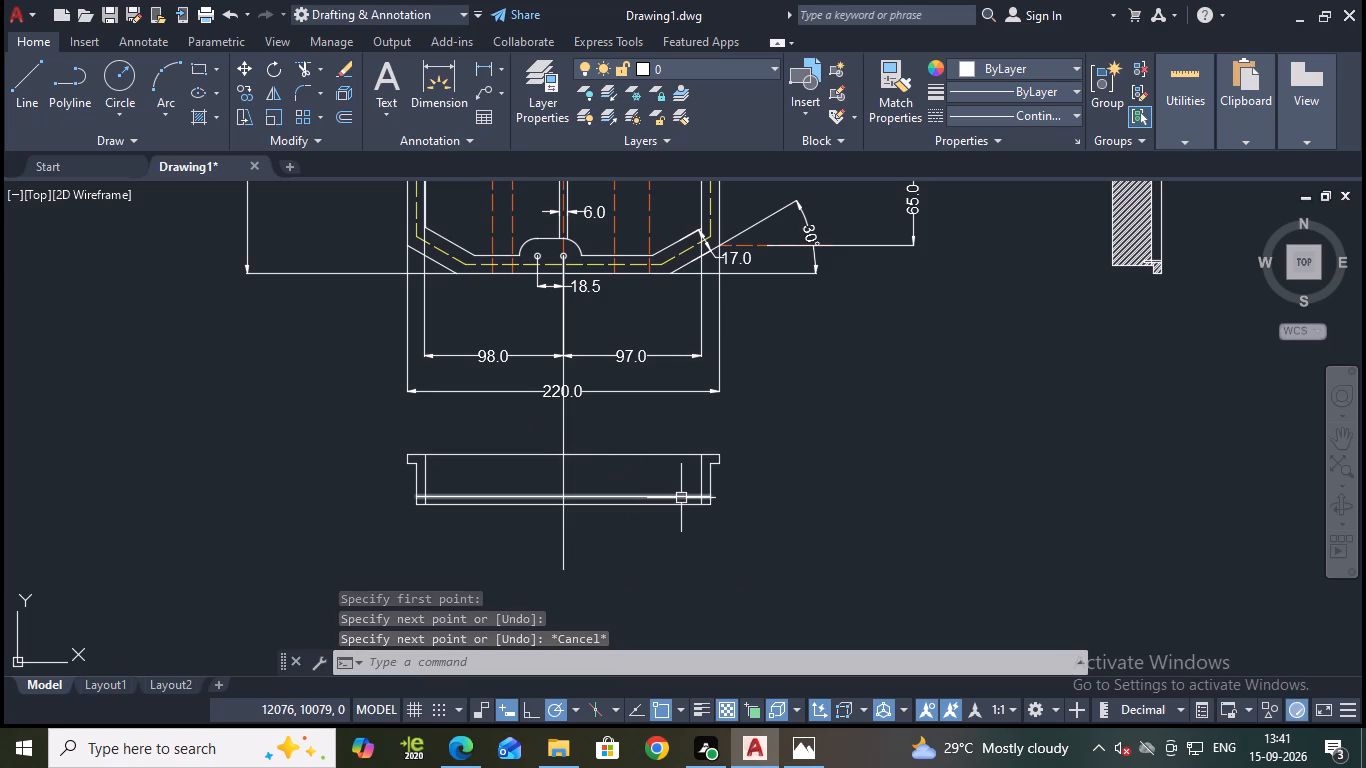
Trim the part of the projected vertical line above the bottom view's top edge.
text(tr)
key(Return)
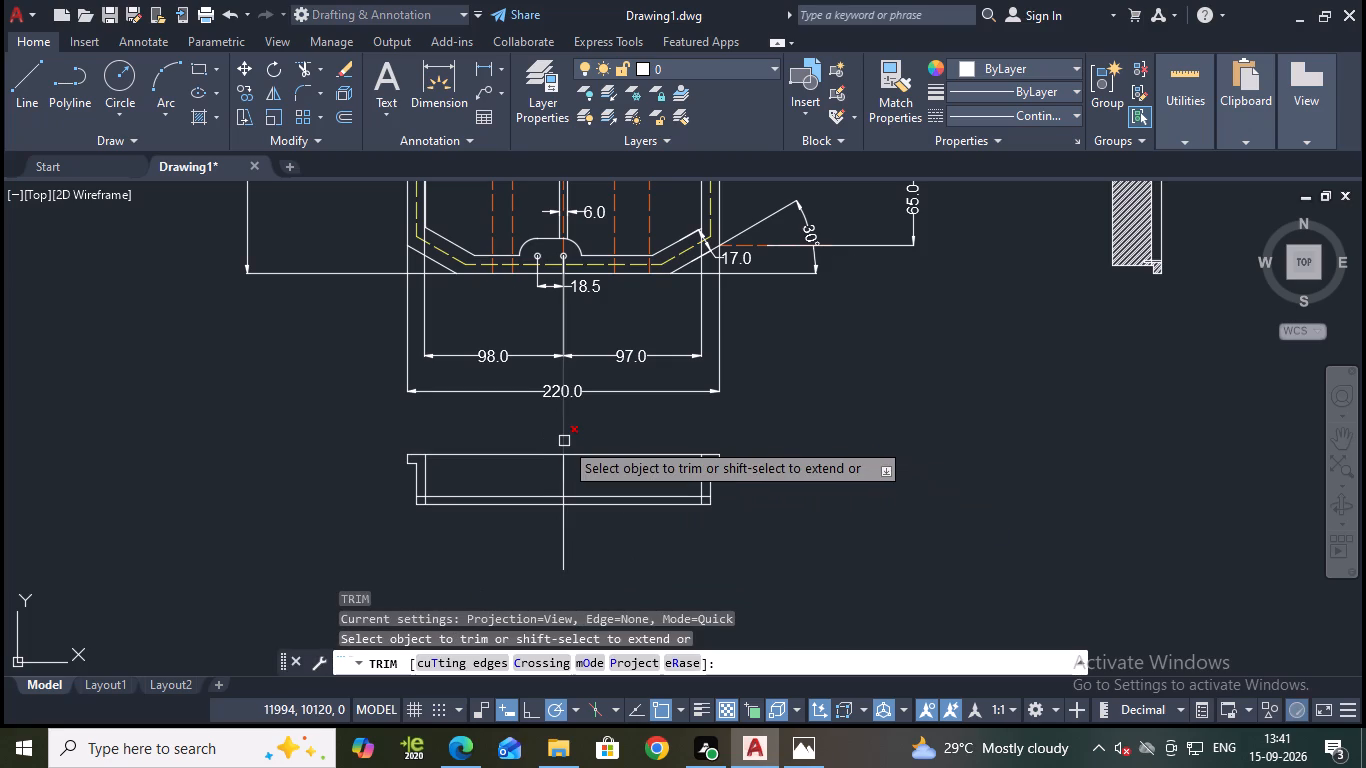
click(564, 441)
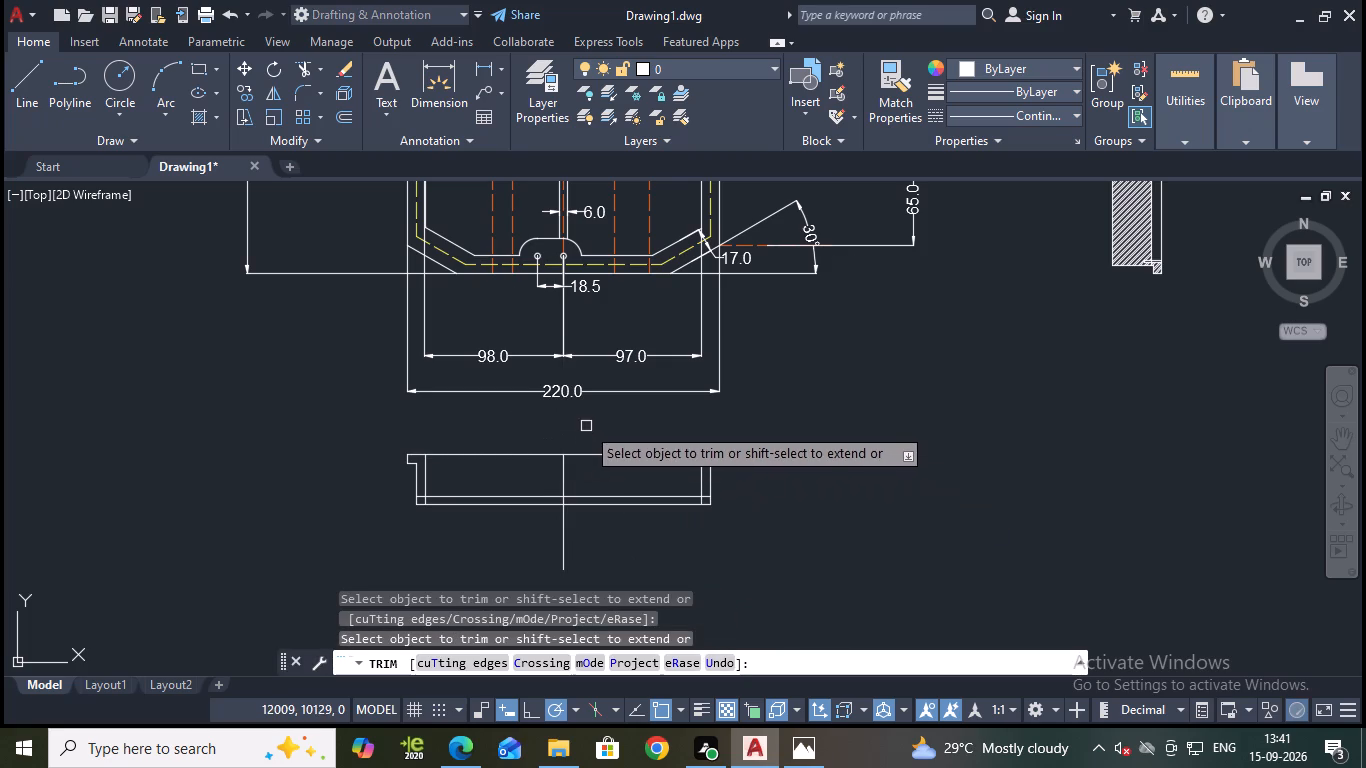
scroll(586, 426, down, 1)
middle_drag(709, 421, 753, 527)
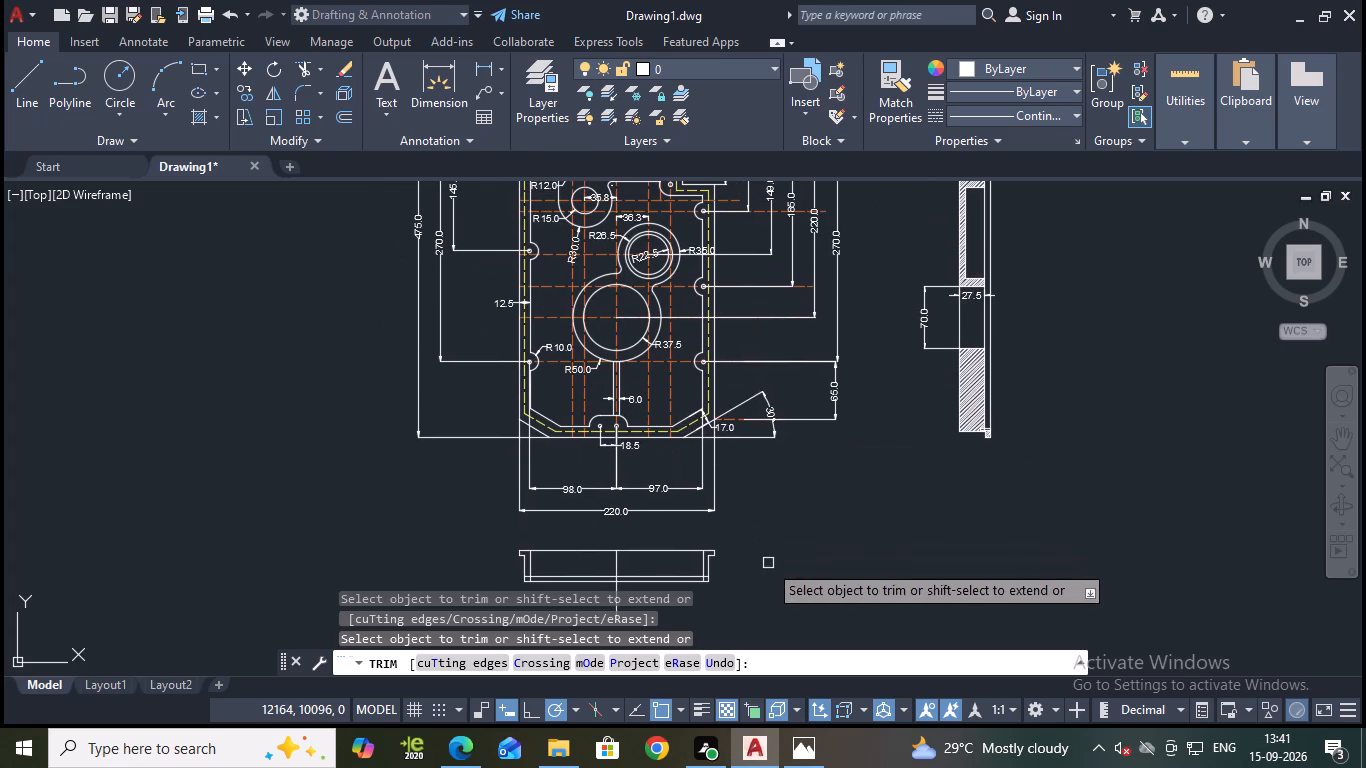
middle_drag(768, 564, 783, 438)
key(Escape)
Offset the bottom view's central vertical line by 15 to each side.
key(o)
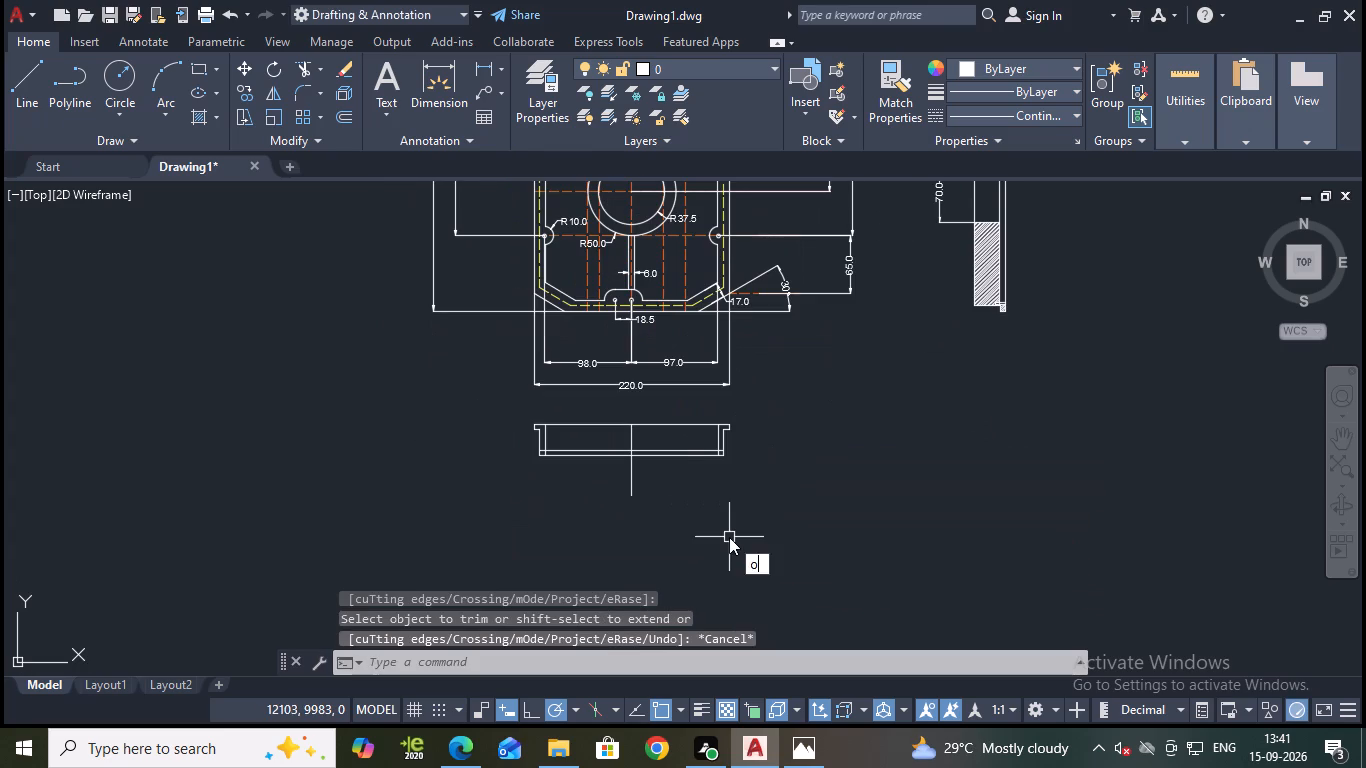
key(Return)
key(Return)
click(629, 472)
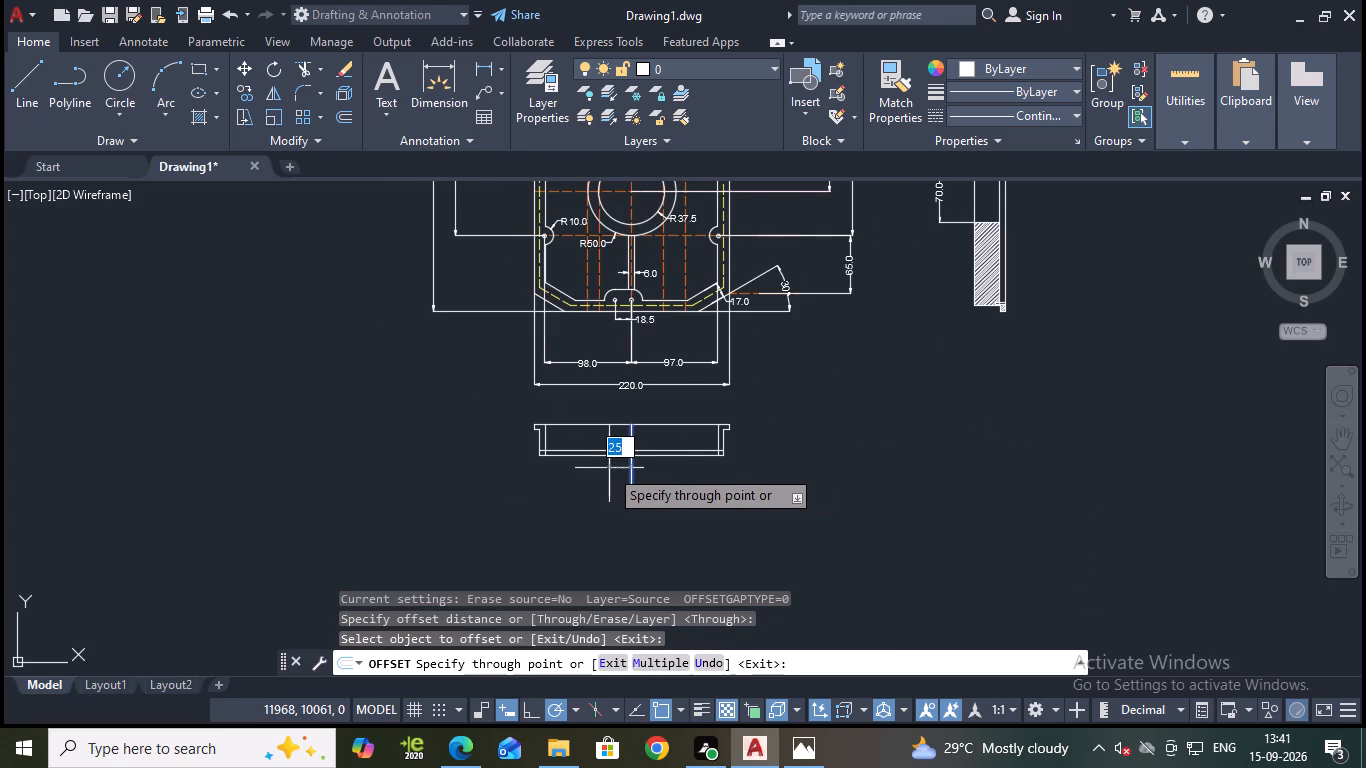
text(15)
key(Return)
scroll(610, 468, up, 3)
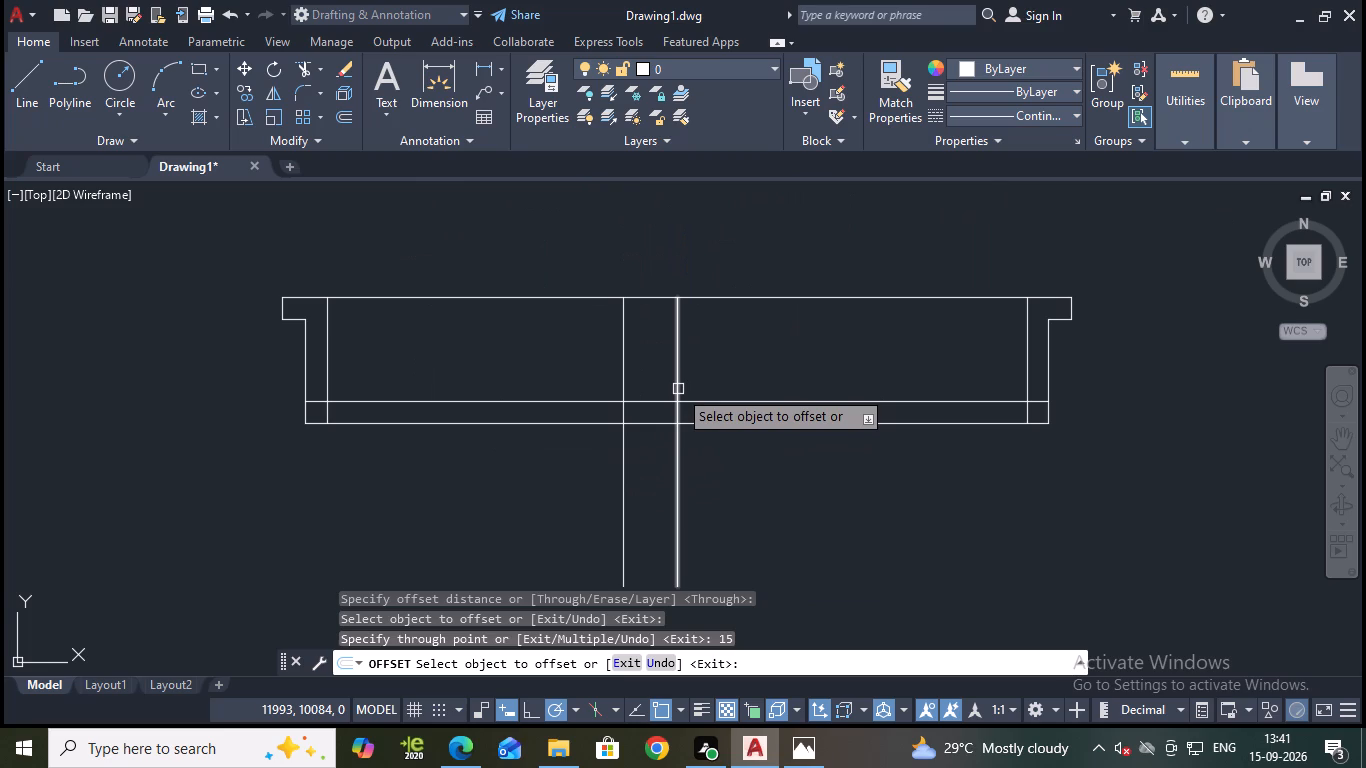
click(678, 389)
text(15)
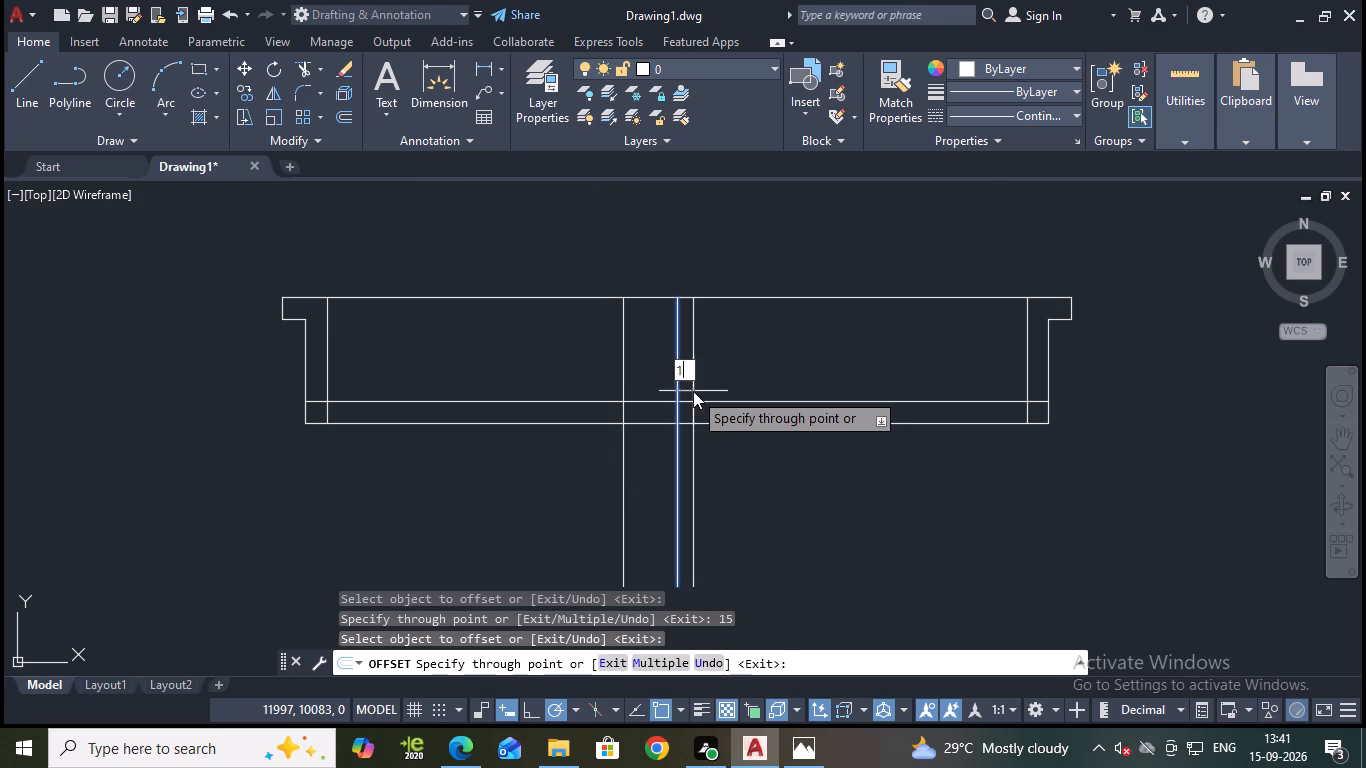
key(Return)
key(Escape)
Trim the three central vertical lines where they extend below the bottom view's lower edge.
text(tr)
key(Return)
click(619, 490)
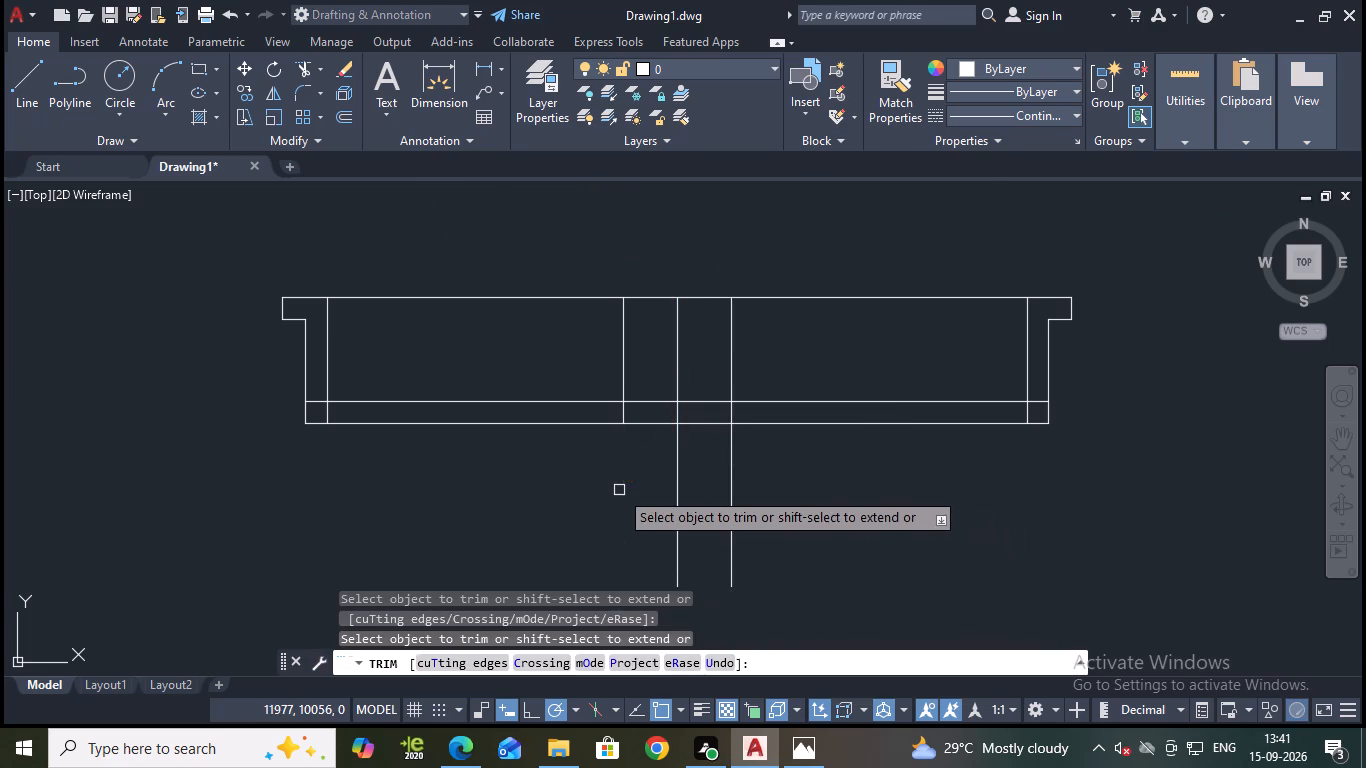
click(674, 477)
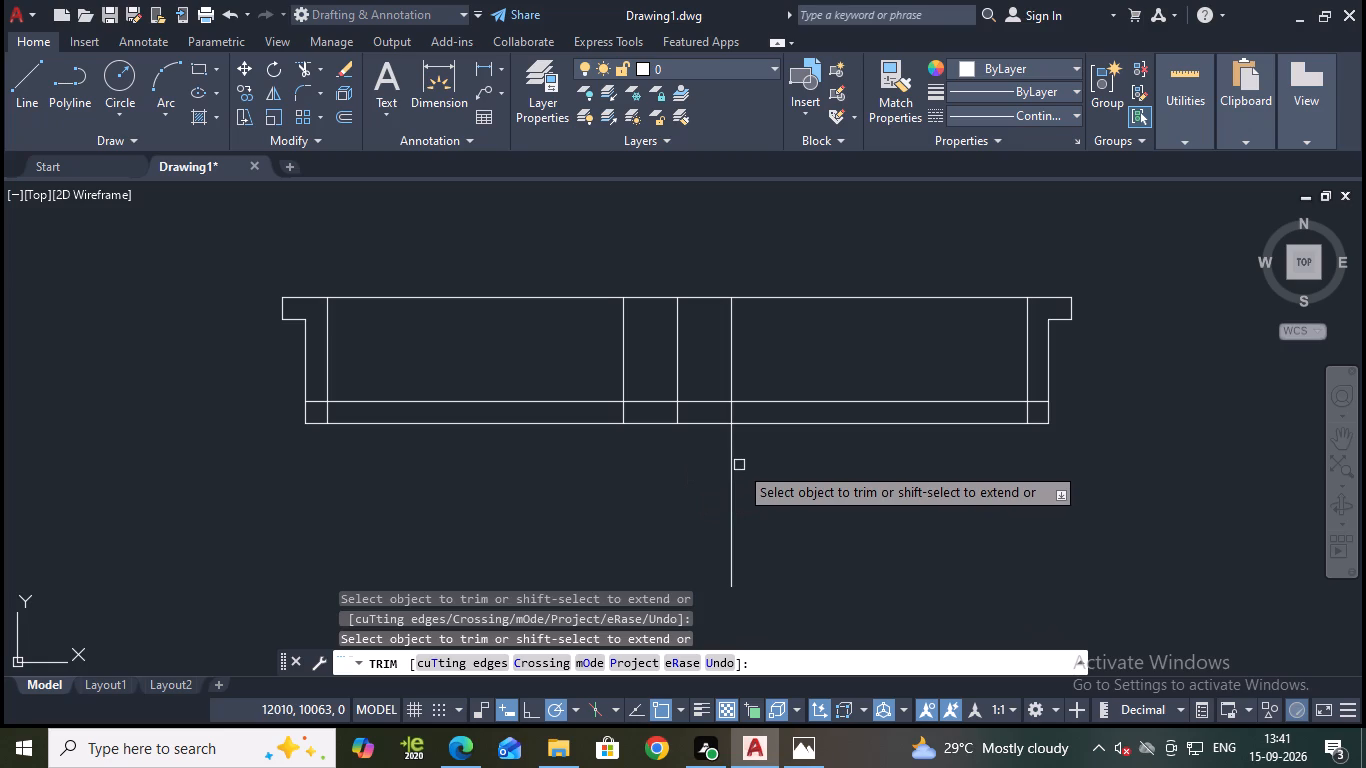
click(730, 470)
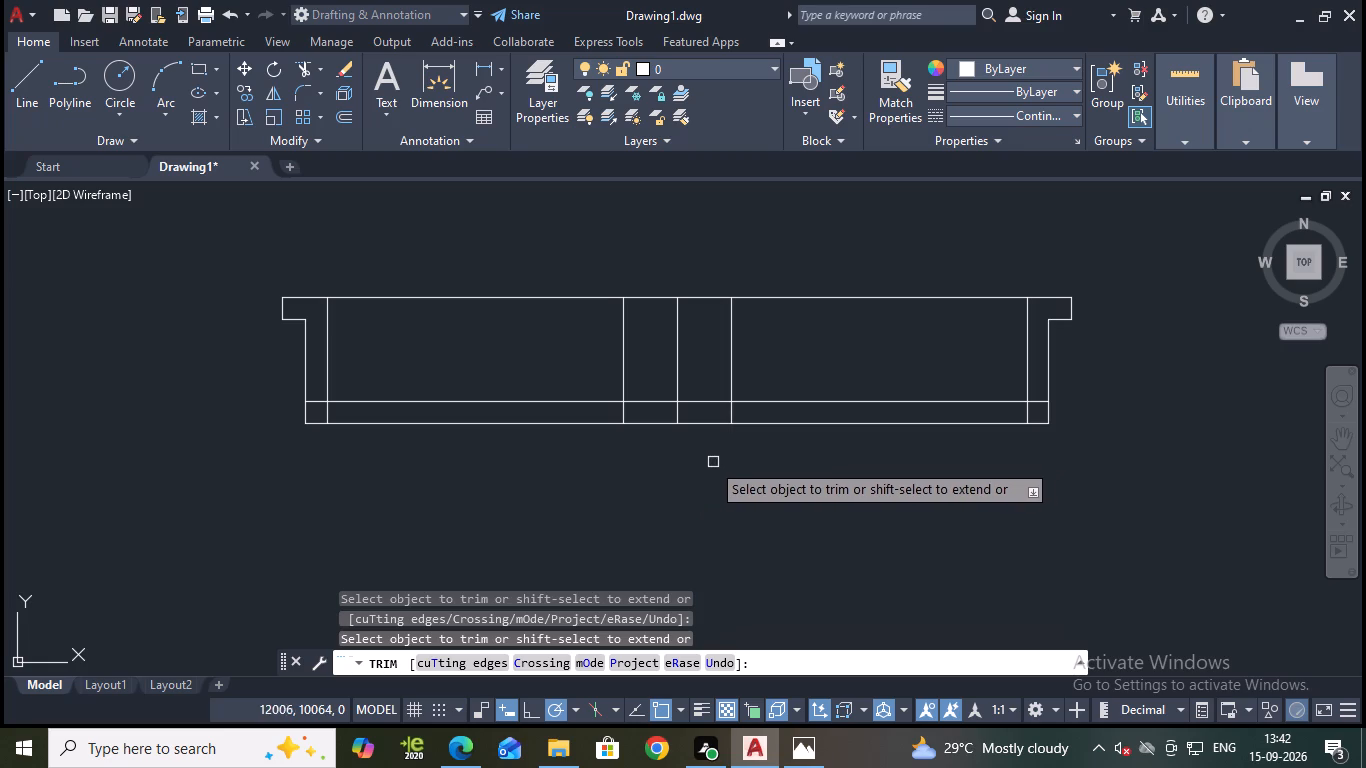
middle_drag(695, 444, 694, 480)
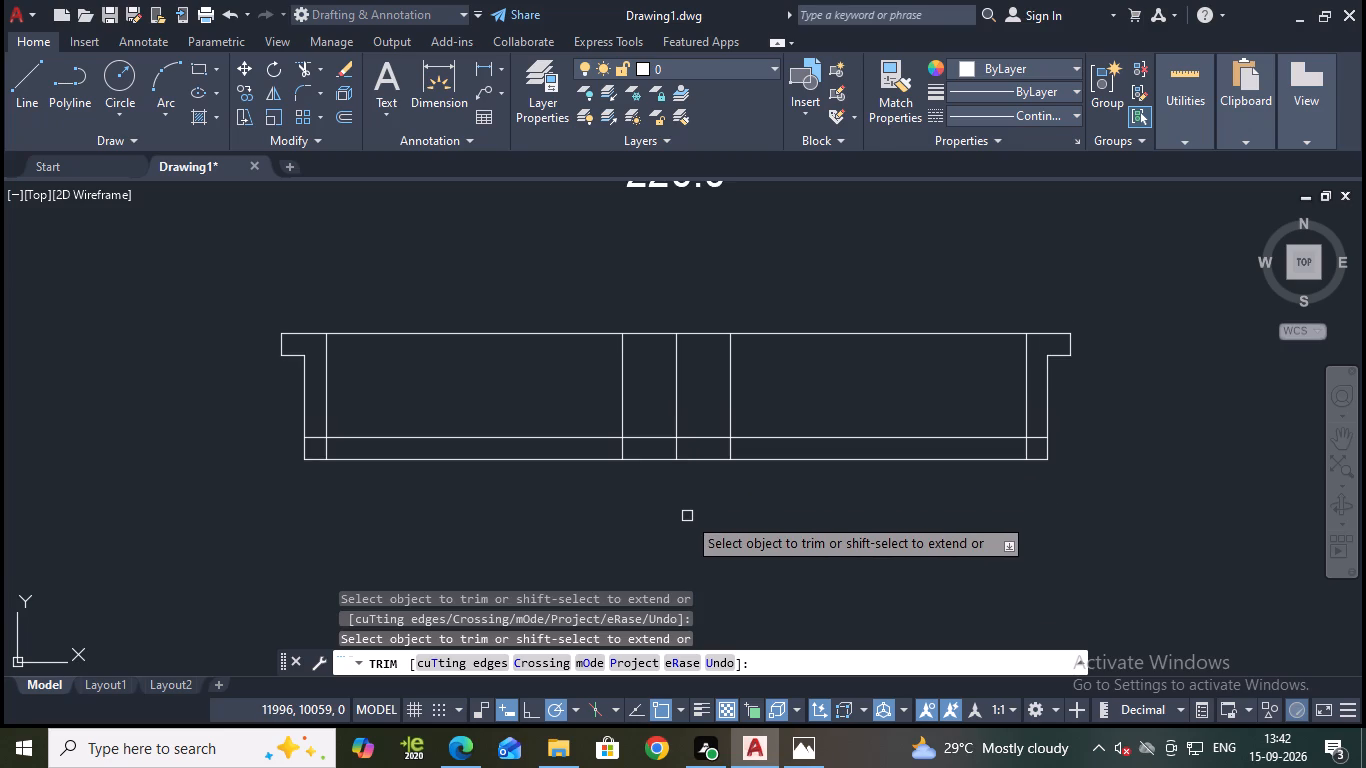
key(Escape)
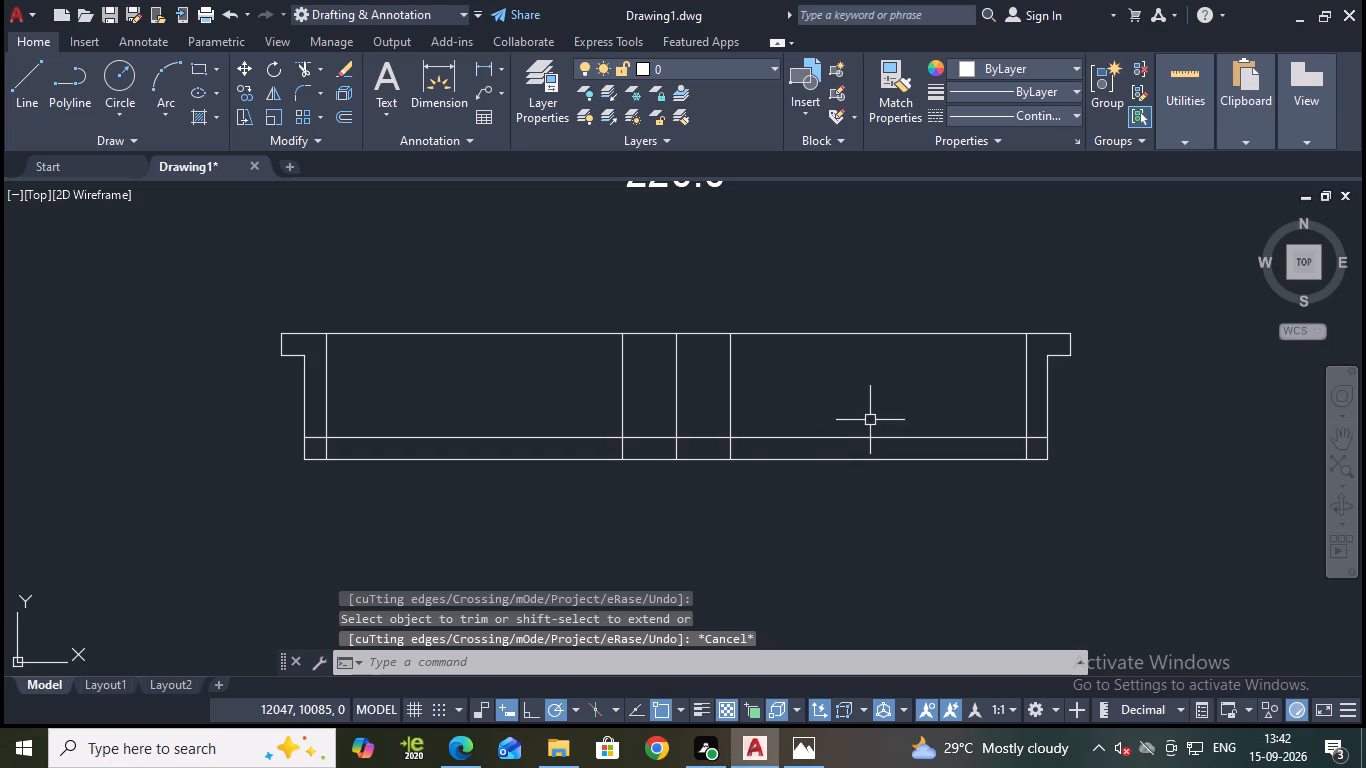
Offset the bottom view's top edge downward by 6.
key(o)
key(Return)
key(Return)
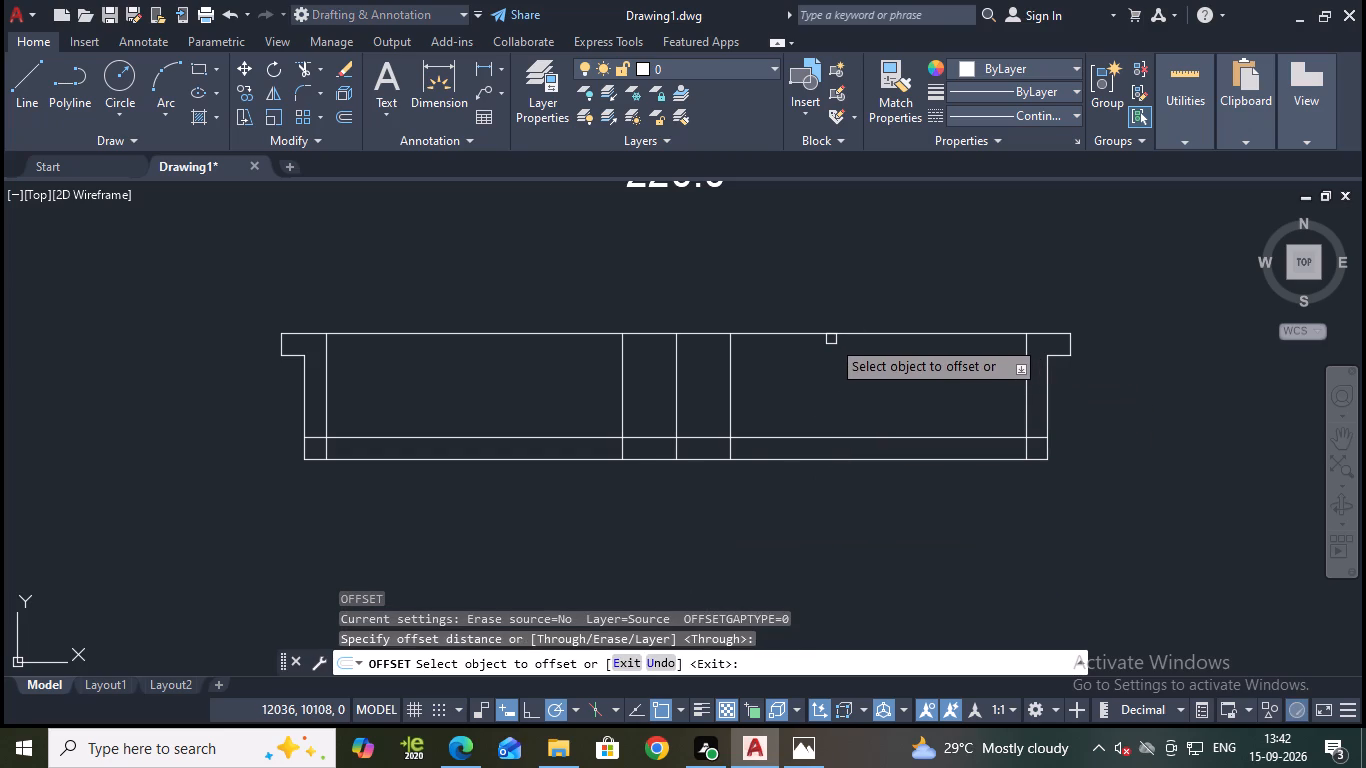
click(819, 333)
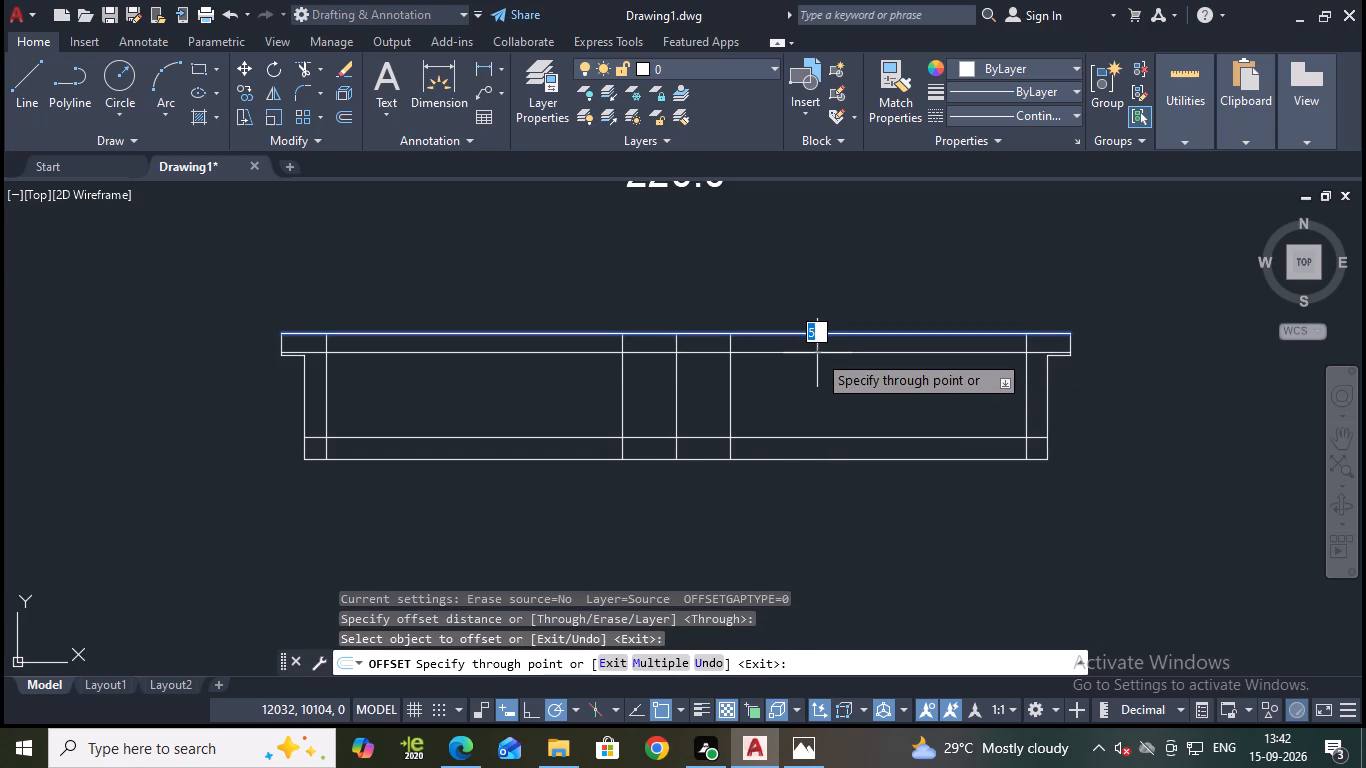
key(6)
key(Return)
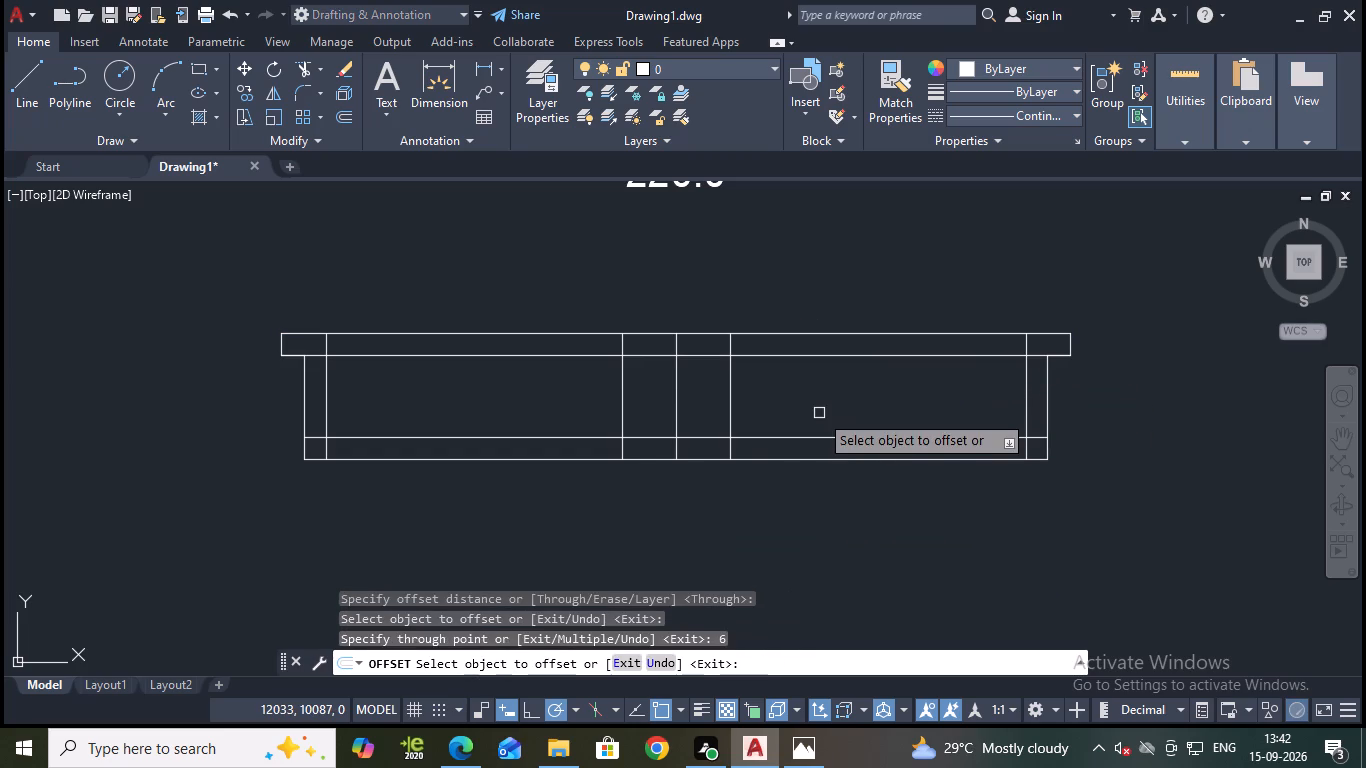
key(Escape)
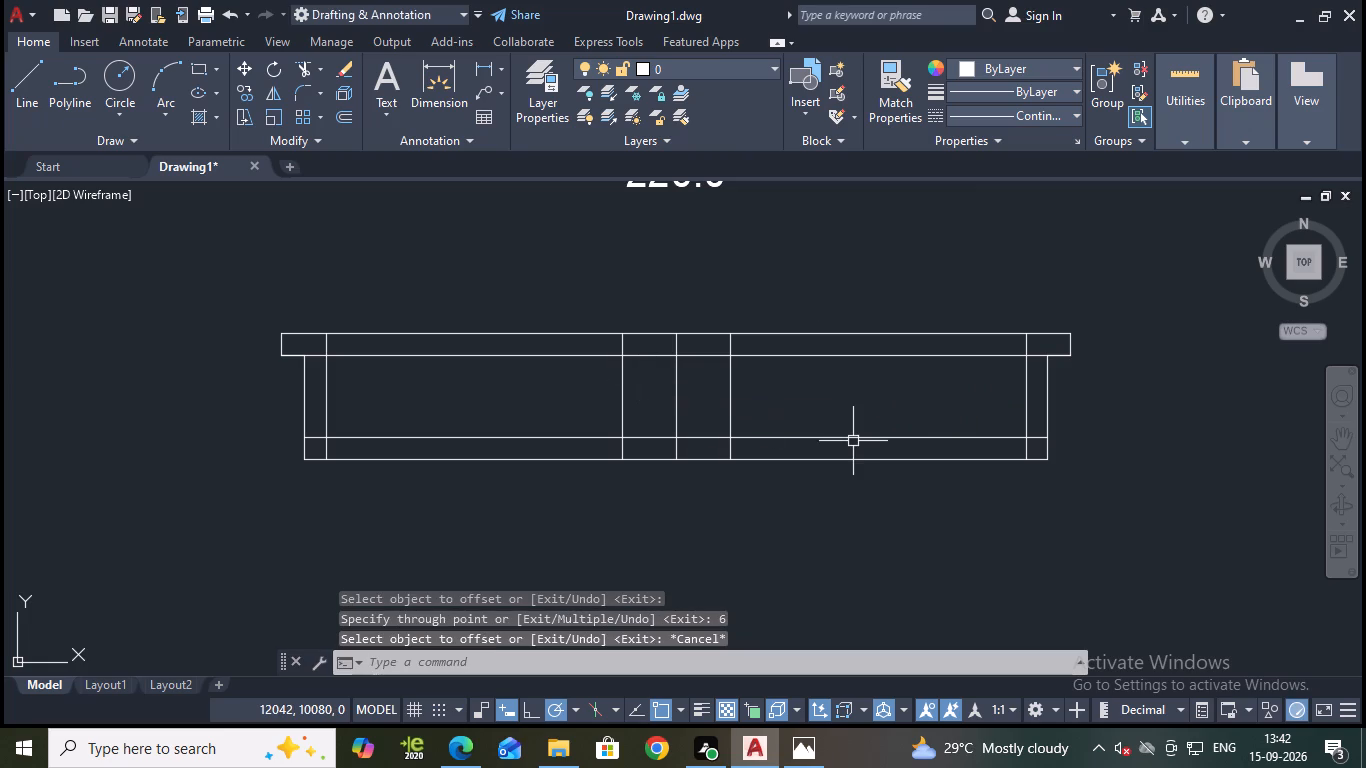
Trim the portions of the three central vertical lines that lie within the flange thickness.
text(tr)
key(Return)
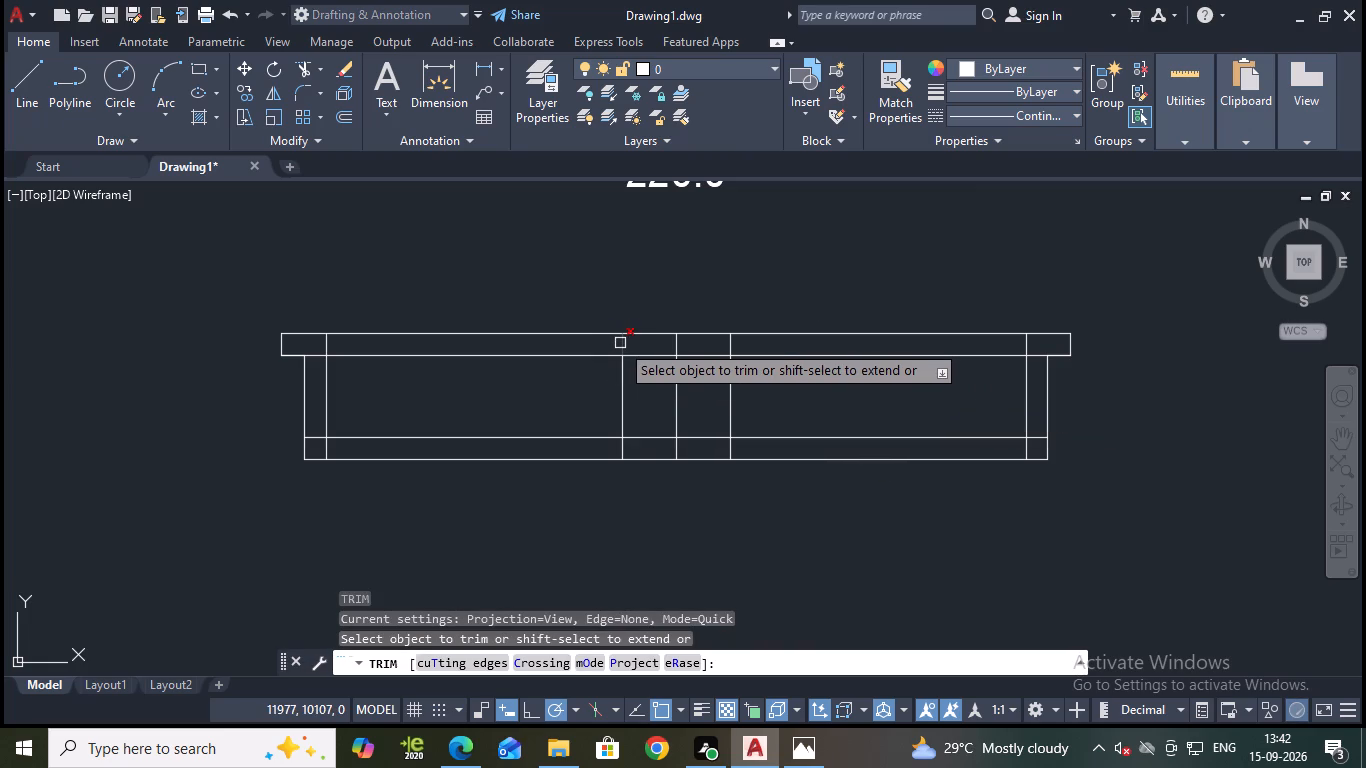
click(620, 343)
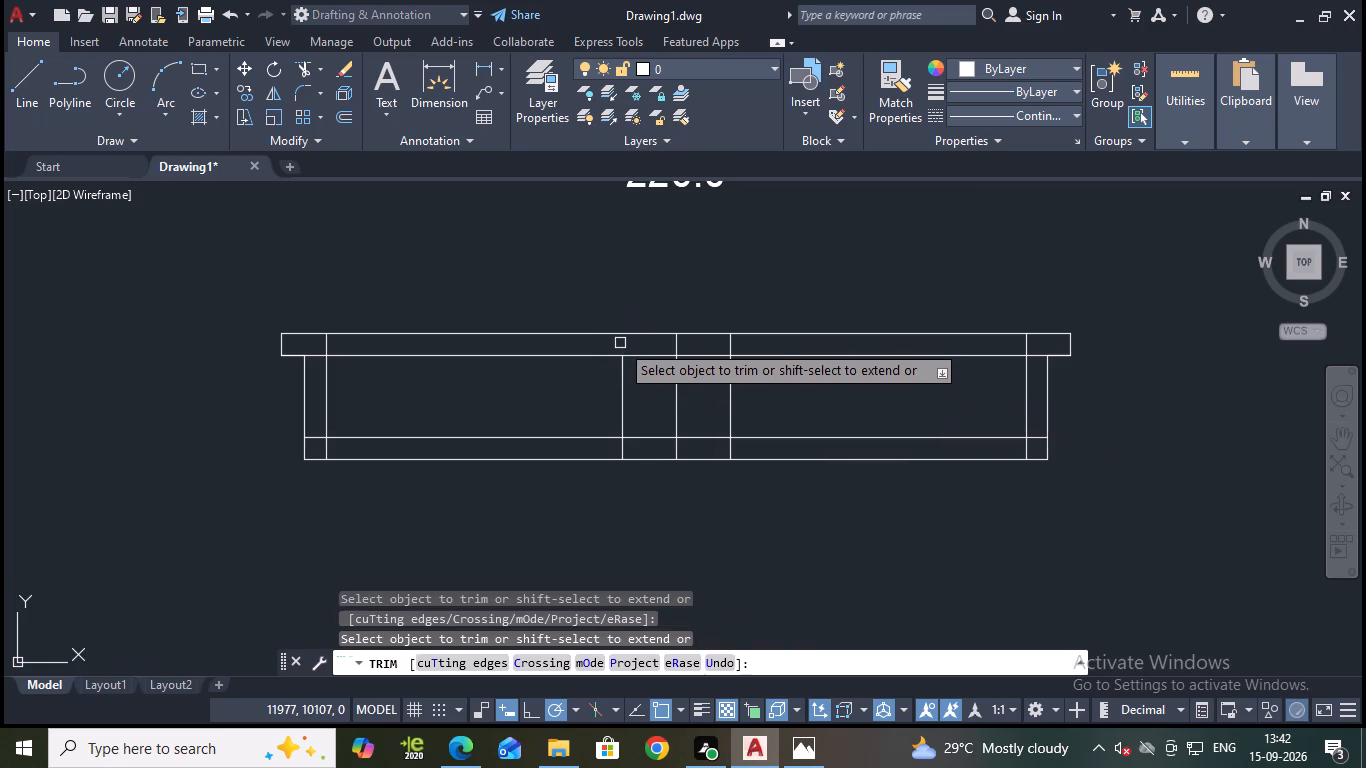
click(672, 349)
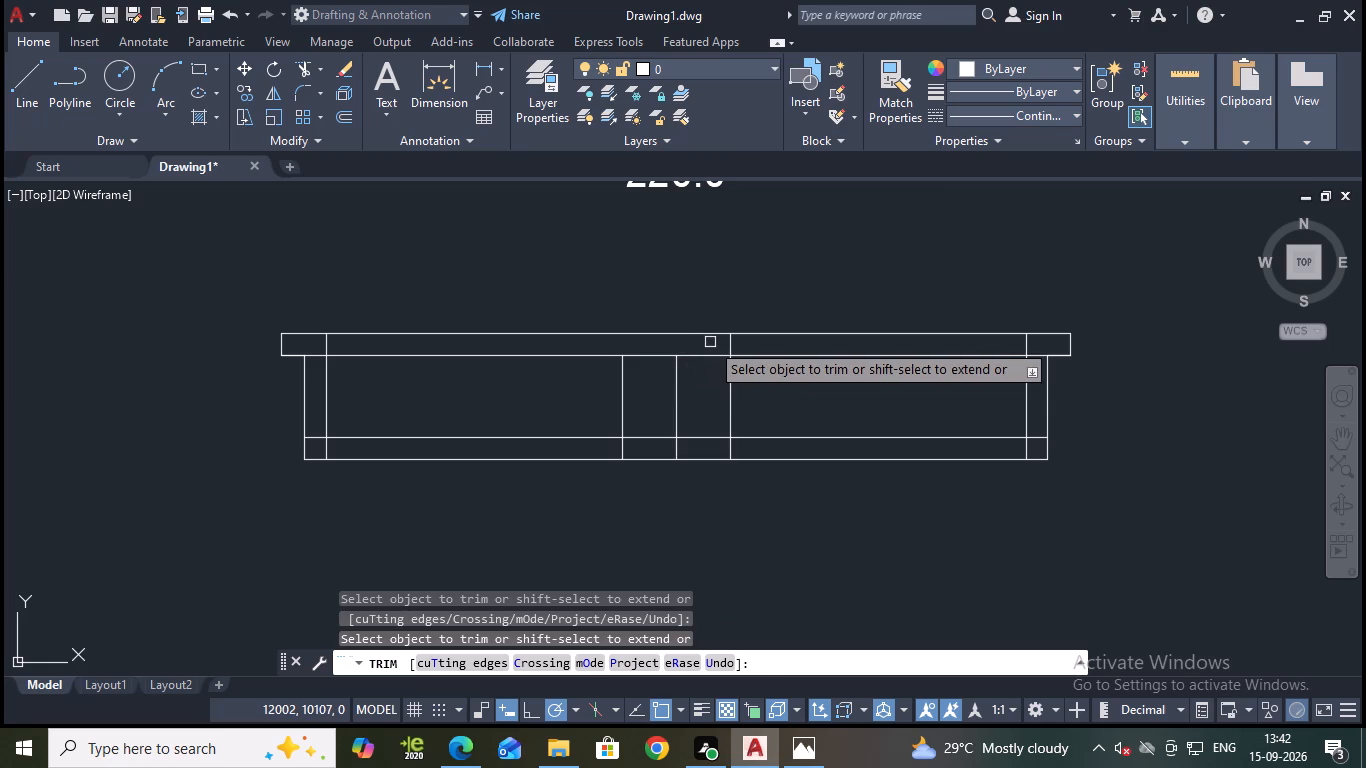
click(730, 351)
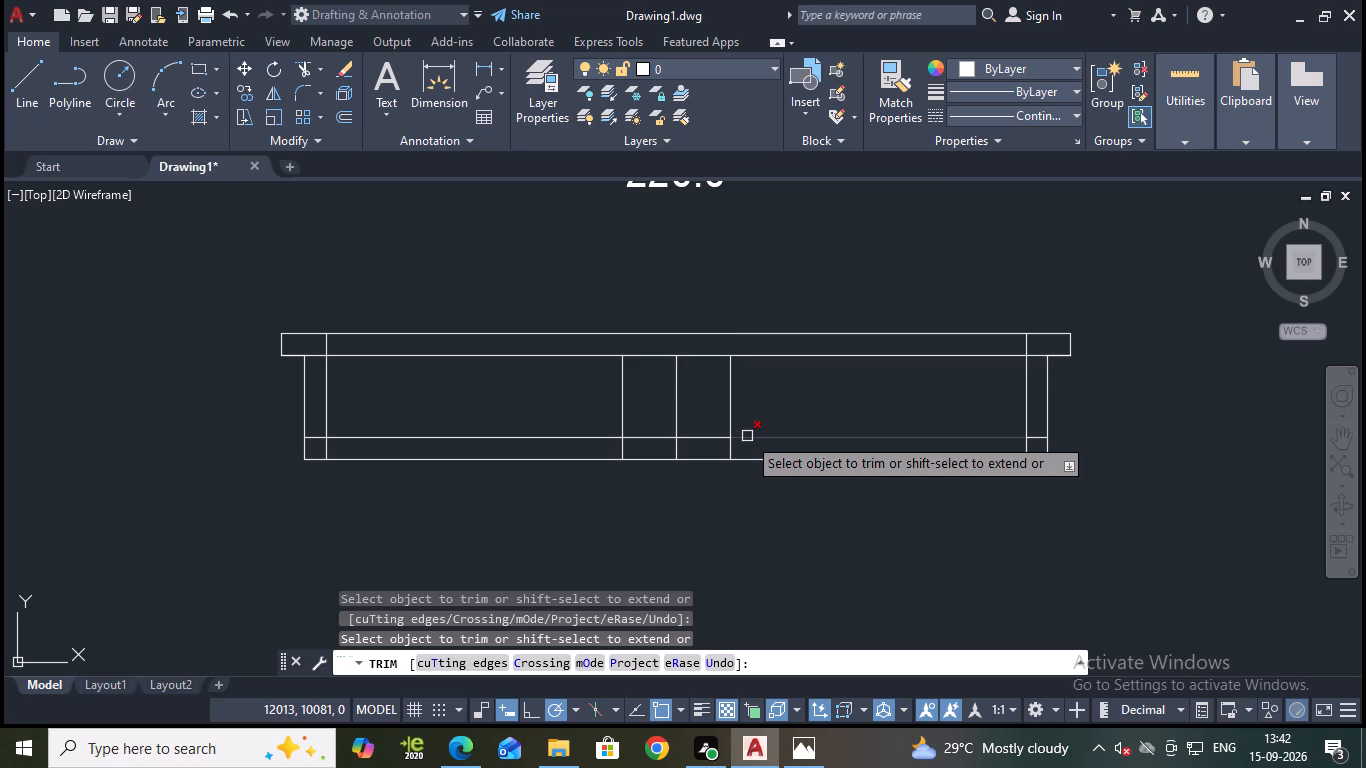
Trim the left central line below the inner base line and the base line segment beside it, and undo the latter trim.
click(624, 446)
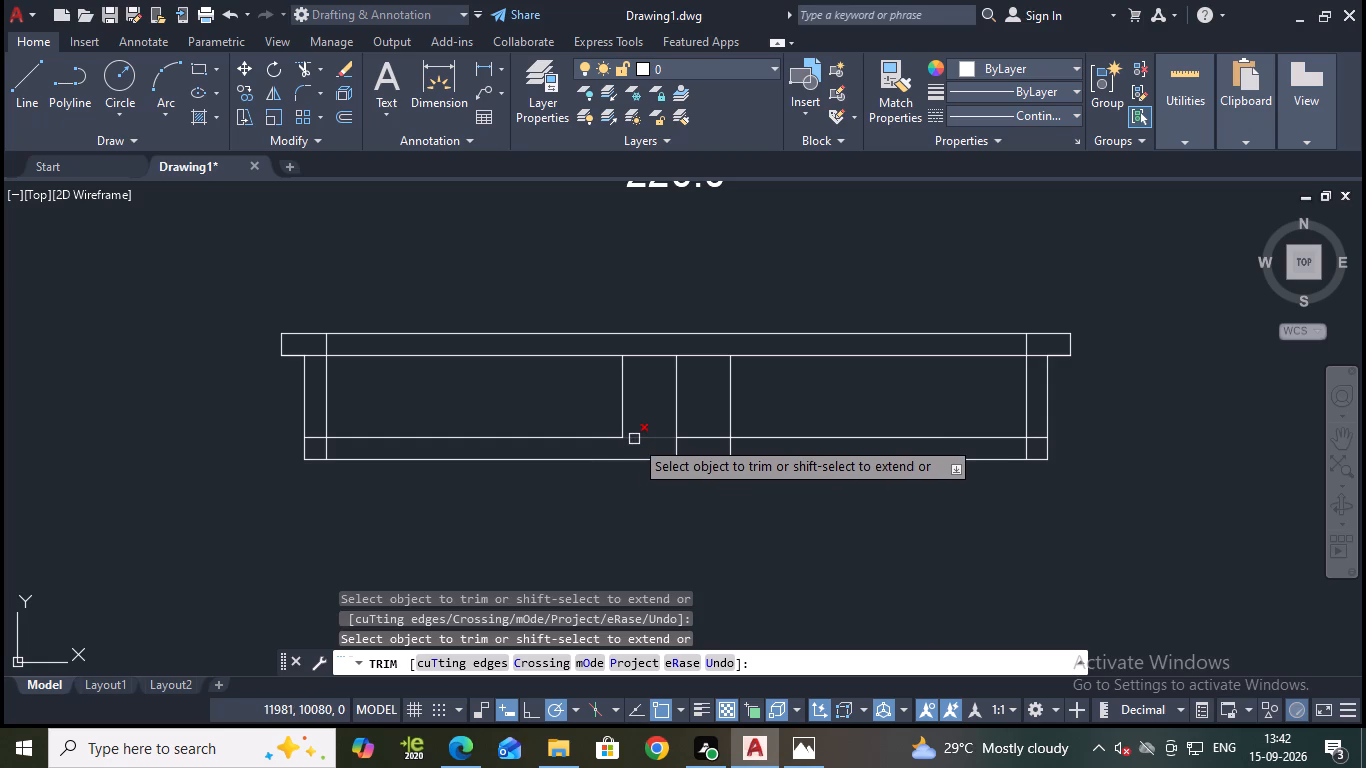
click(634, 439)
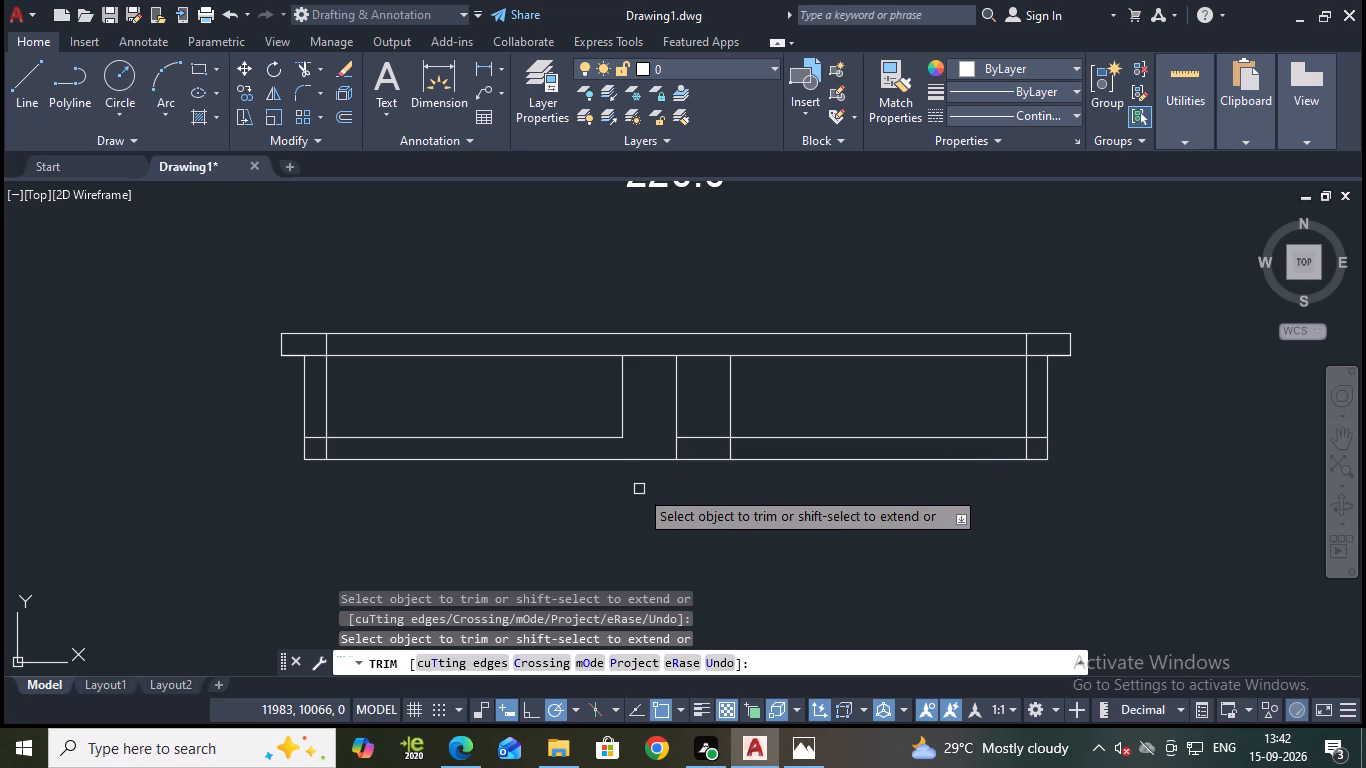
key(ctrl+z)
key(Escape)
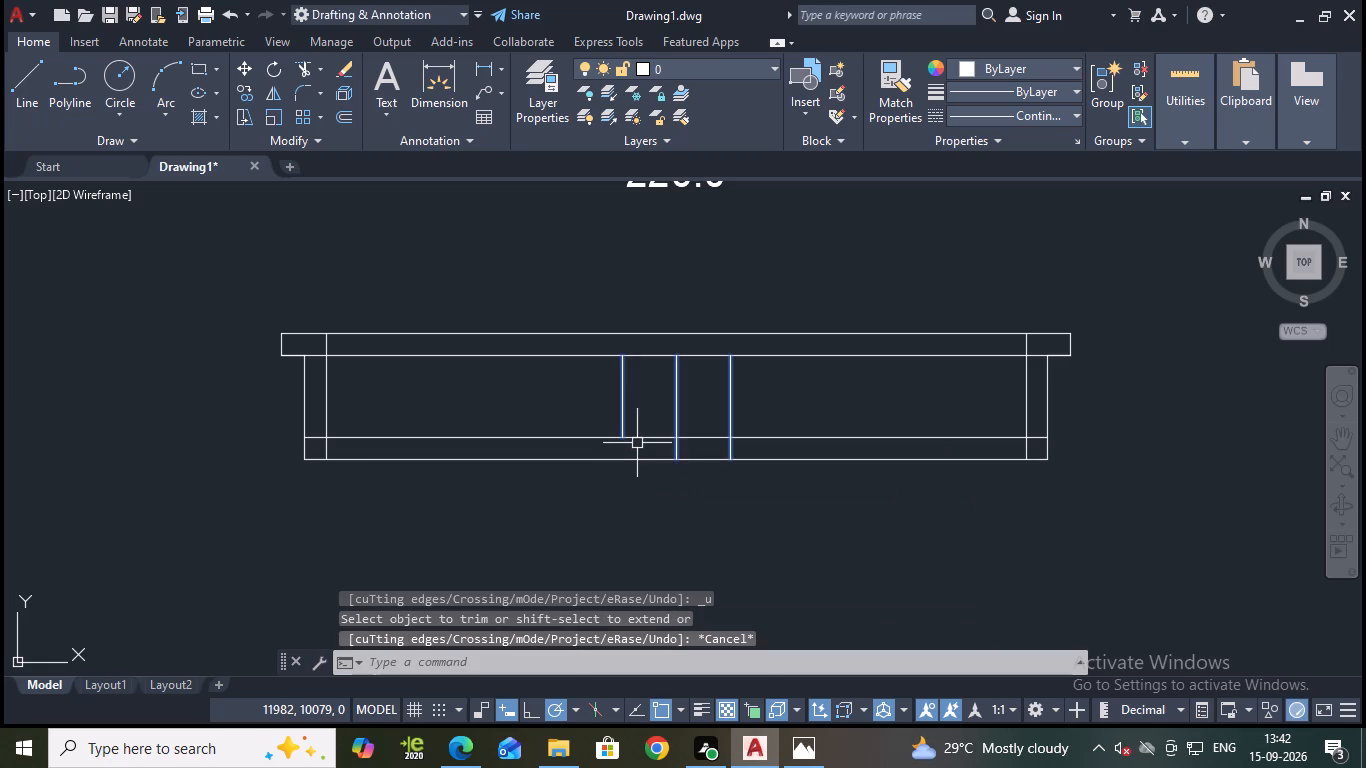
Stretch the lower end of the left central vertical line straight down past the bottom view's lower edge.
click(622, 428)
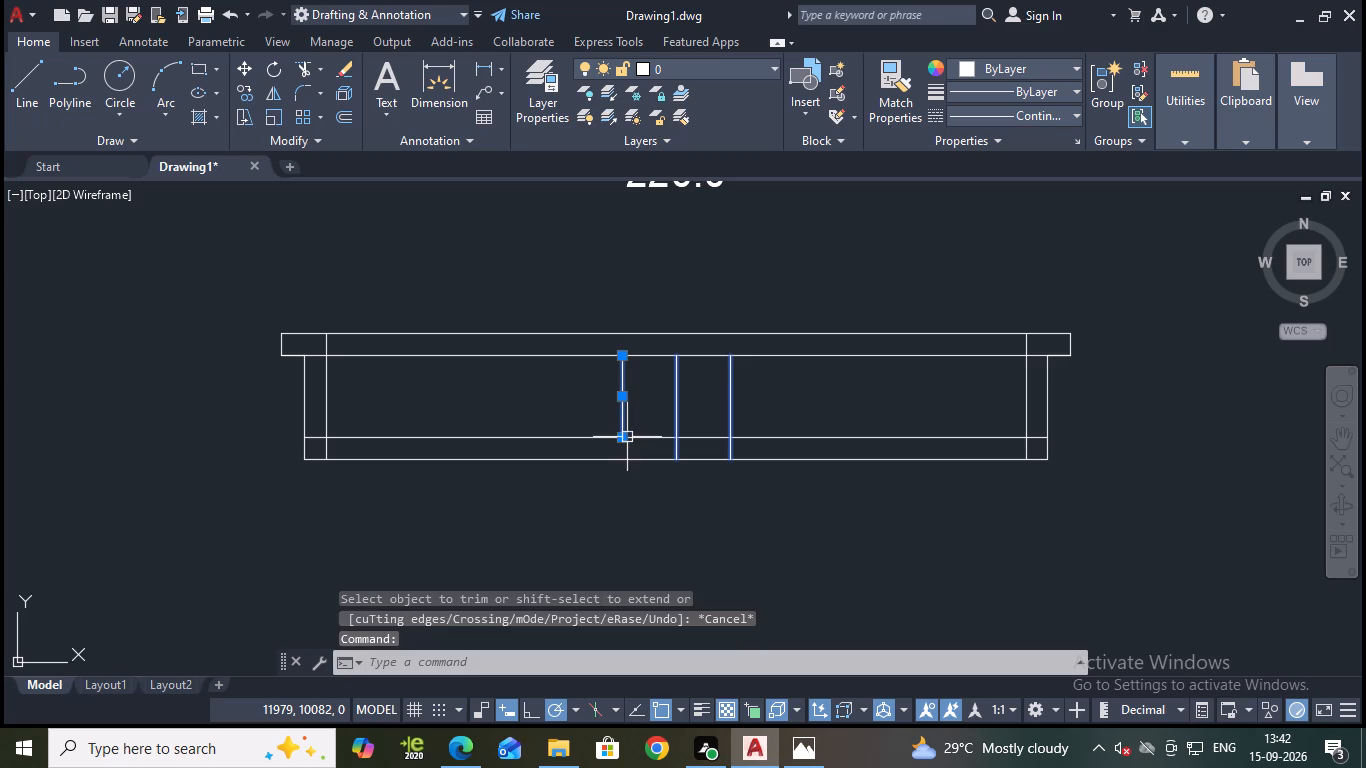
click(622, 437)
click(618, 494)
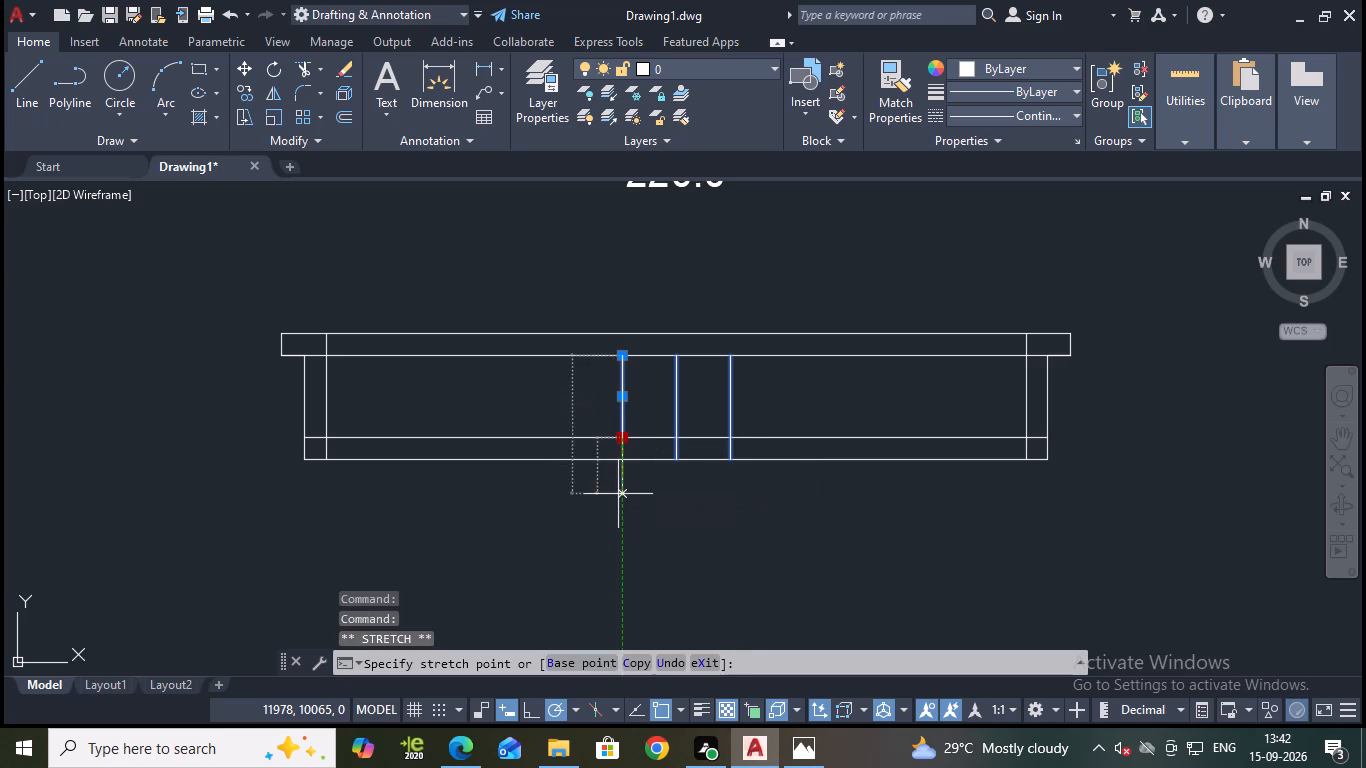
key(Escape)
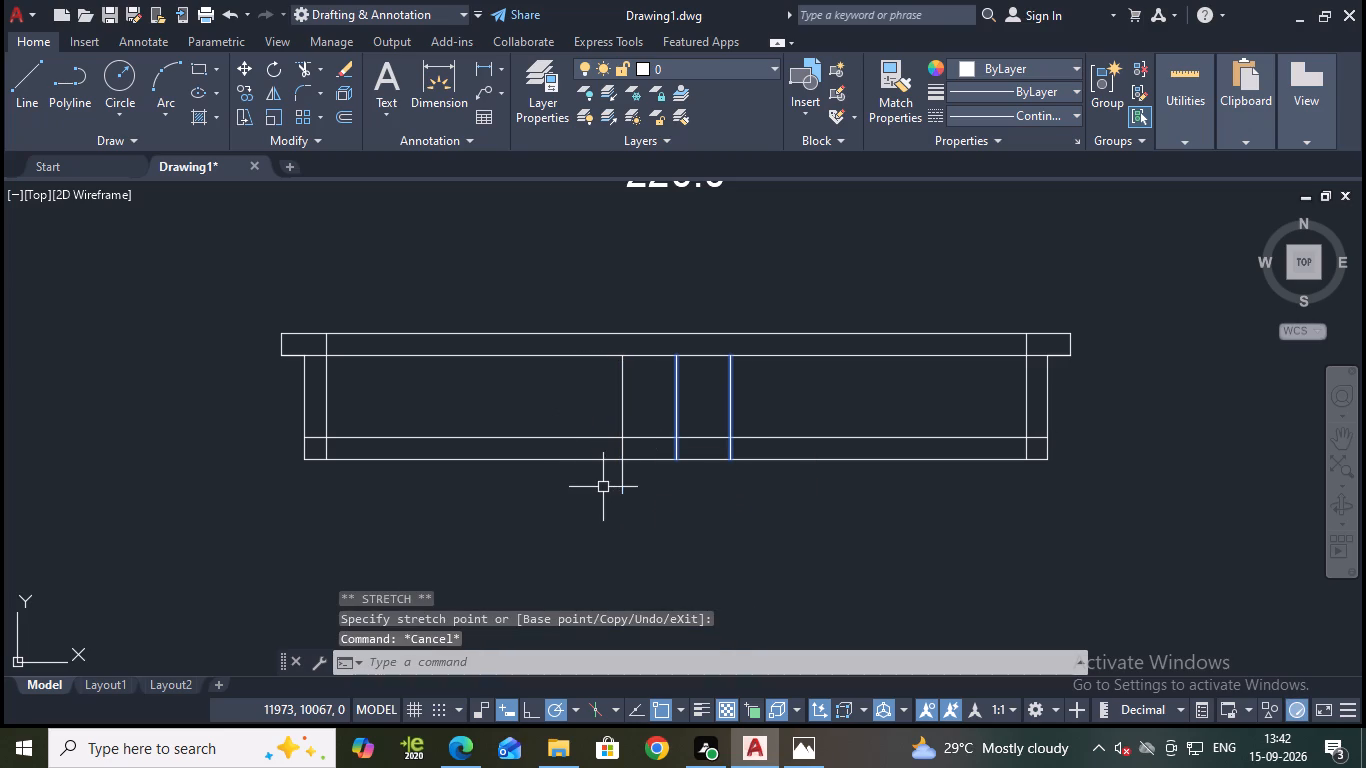
Erase the entire bottom view below the front view.
scroll(587, 484, down, 2)
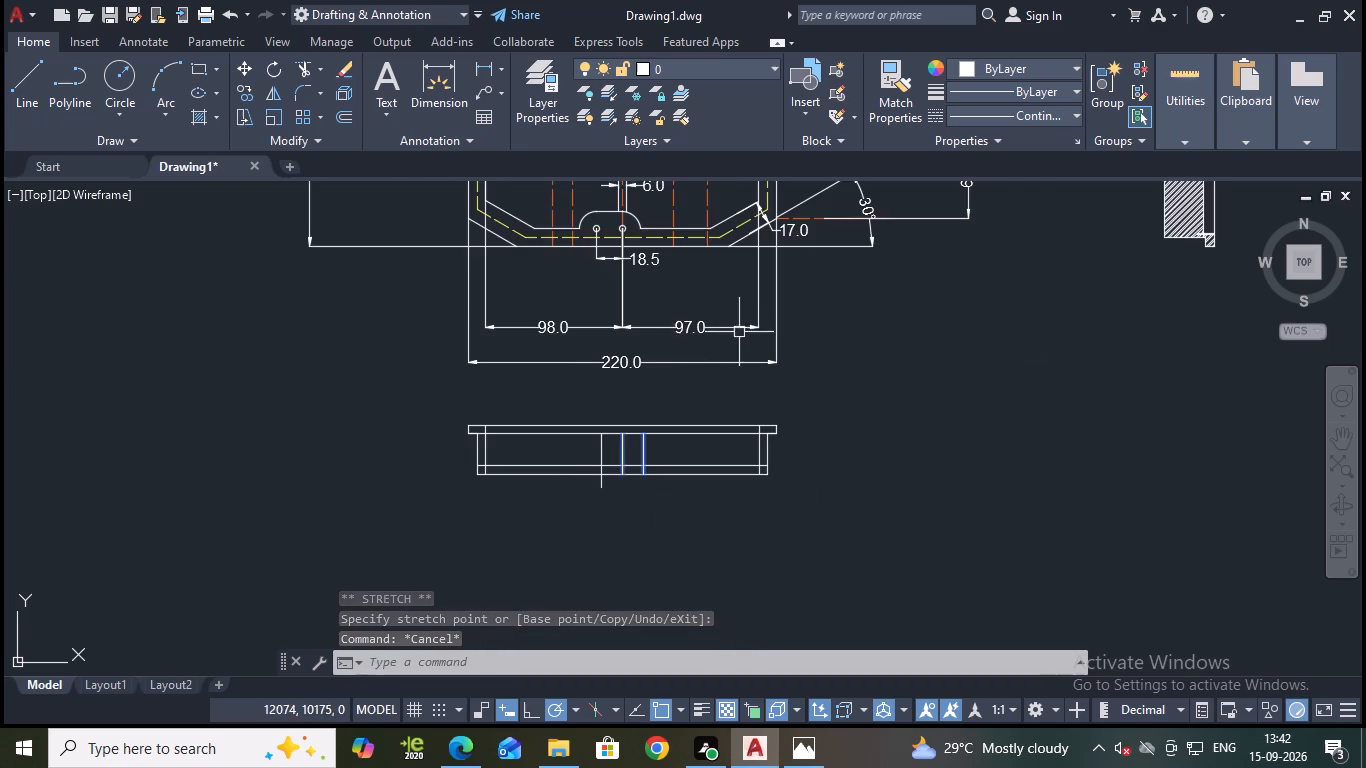
scroll(744, 332, down, 1)
middle_drag(857, 333, 851, 388)
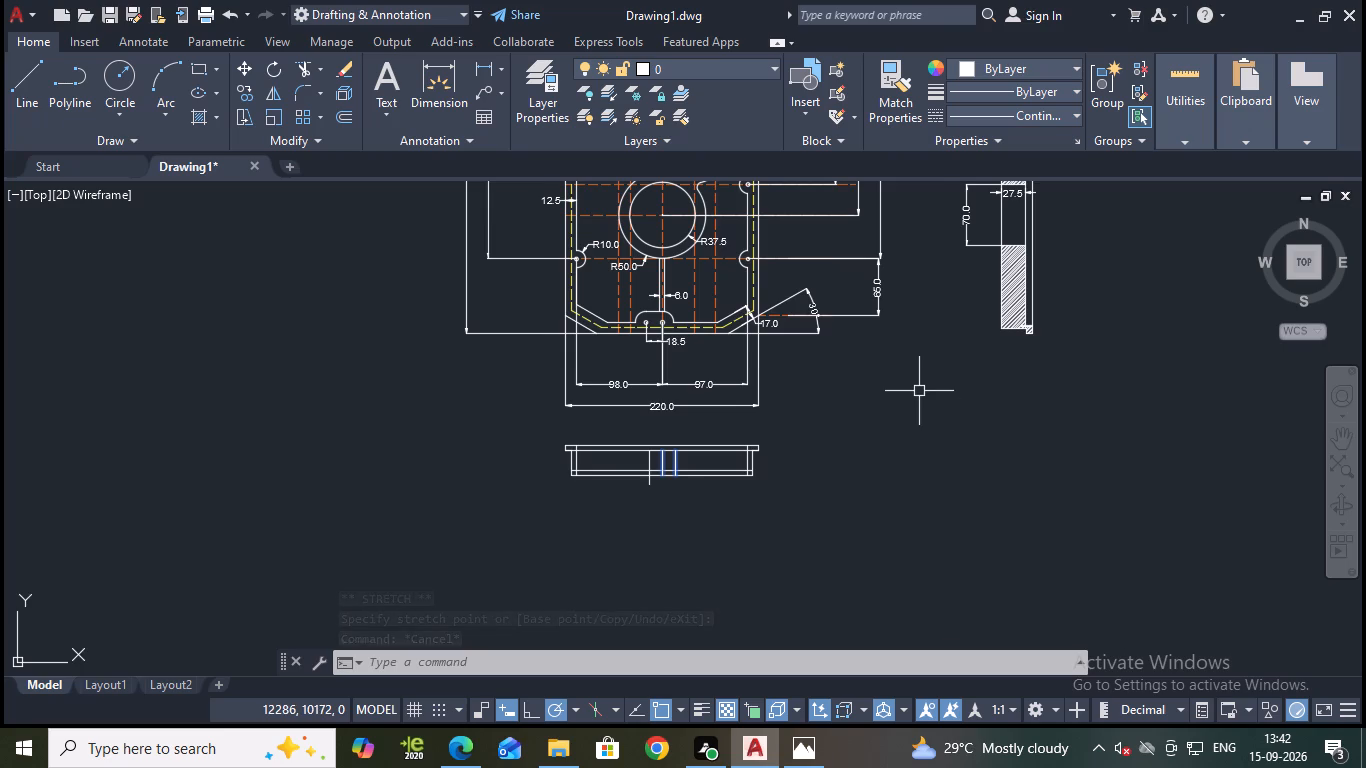
middle_drag(919, 391, 927, 446)
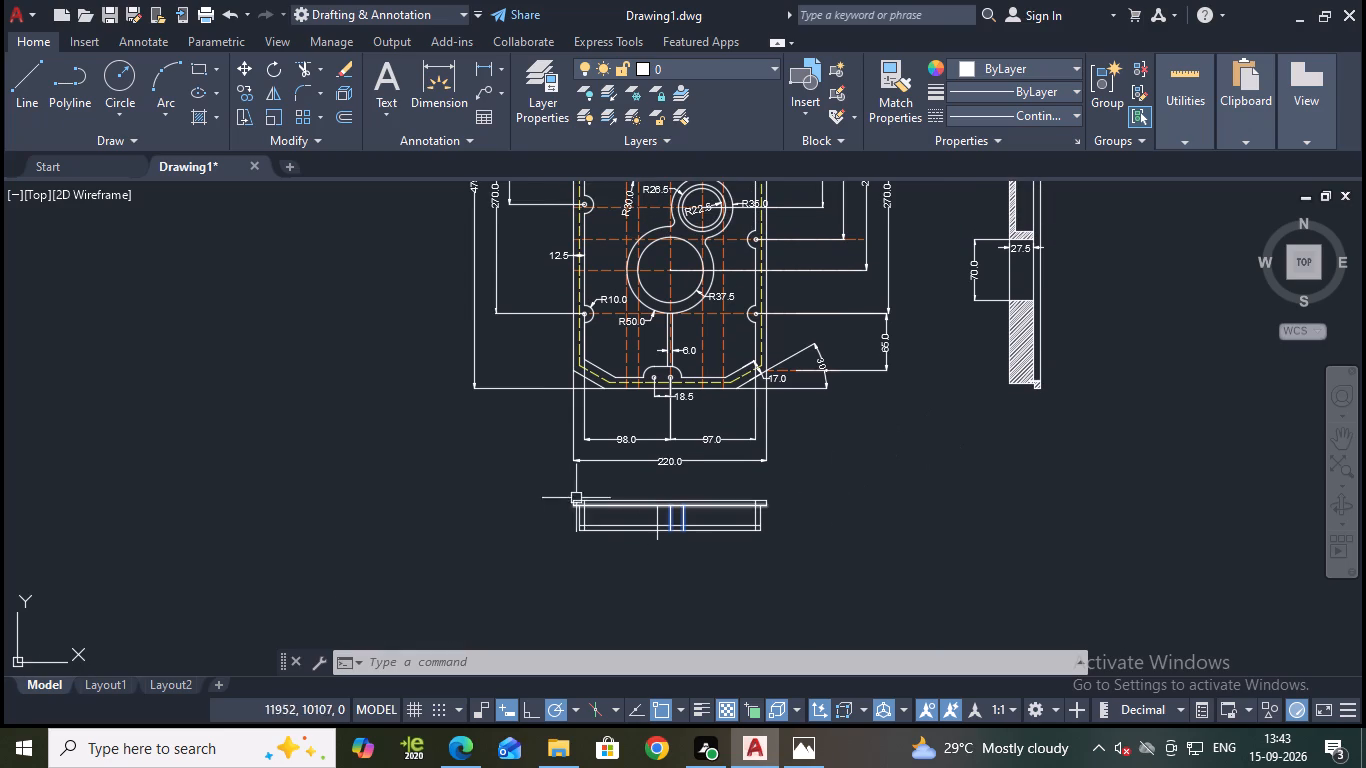
click(542, 478)
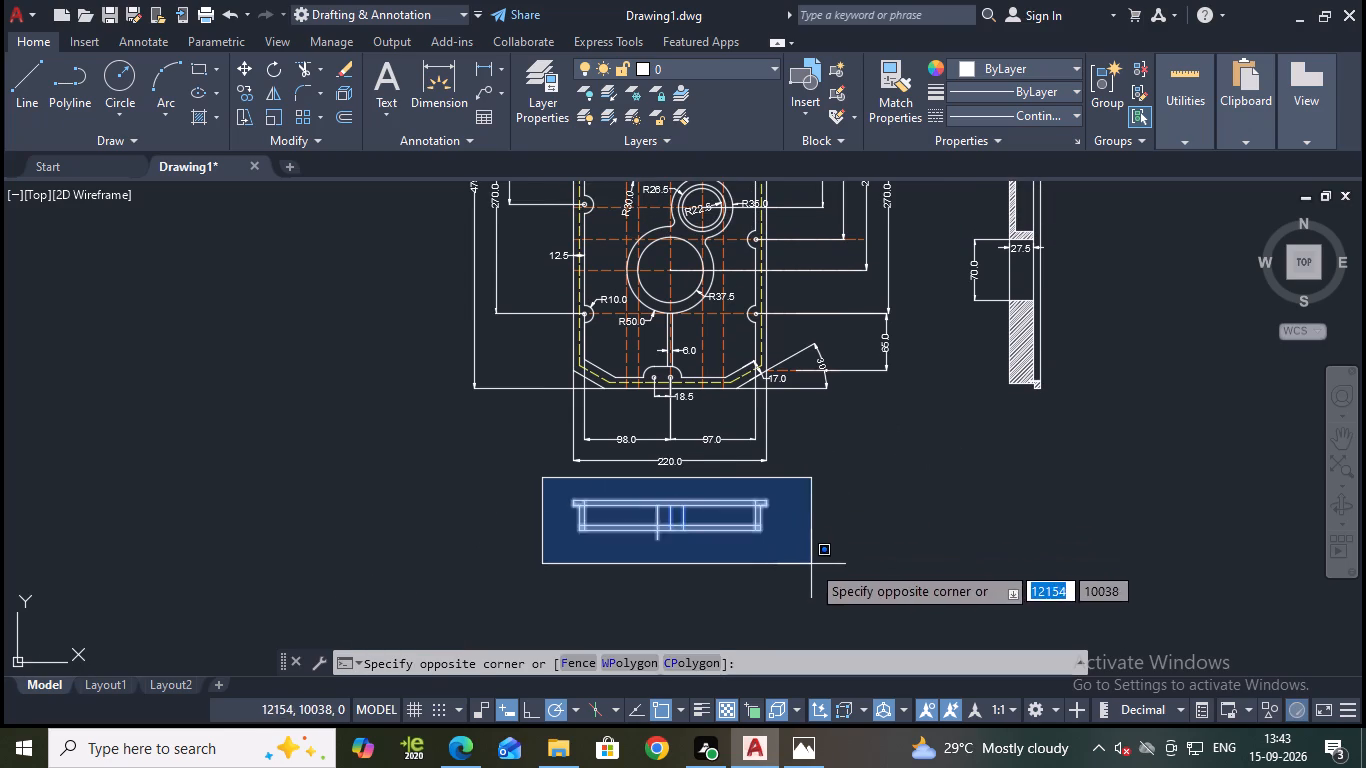
click(811, 564)
key(d)
key(BackSpace)
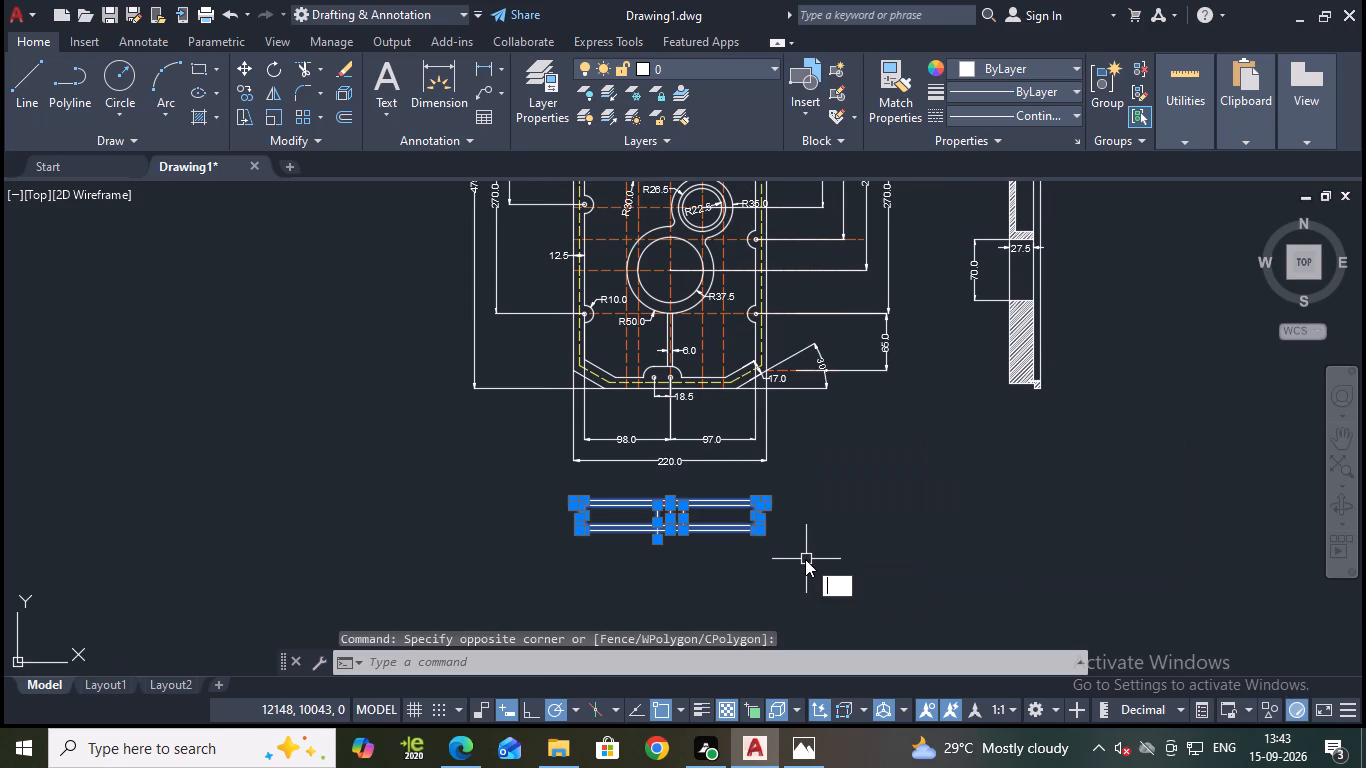
key(e)
key(Return)
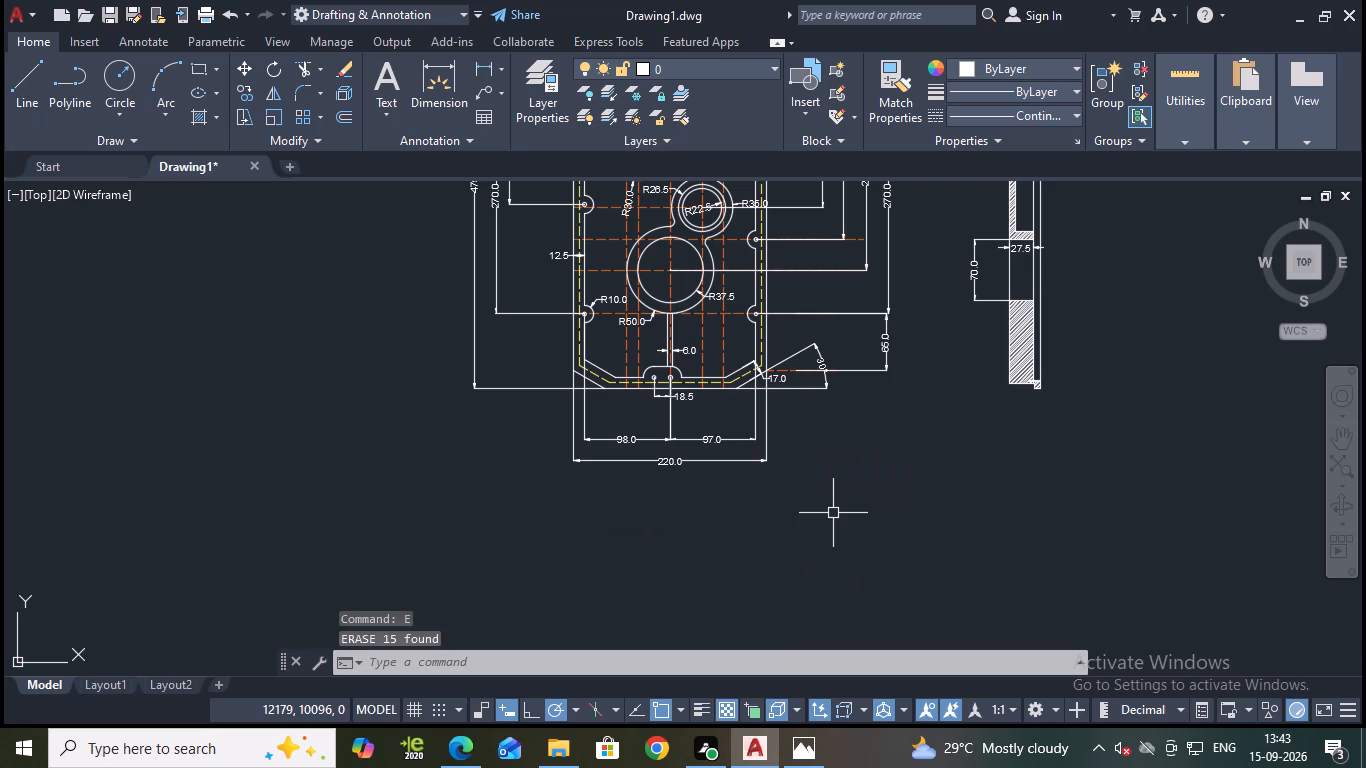
Save the drawing.
key(ctrl+s)
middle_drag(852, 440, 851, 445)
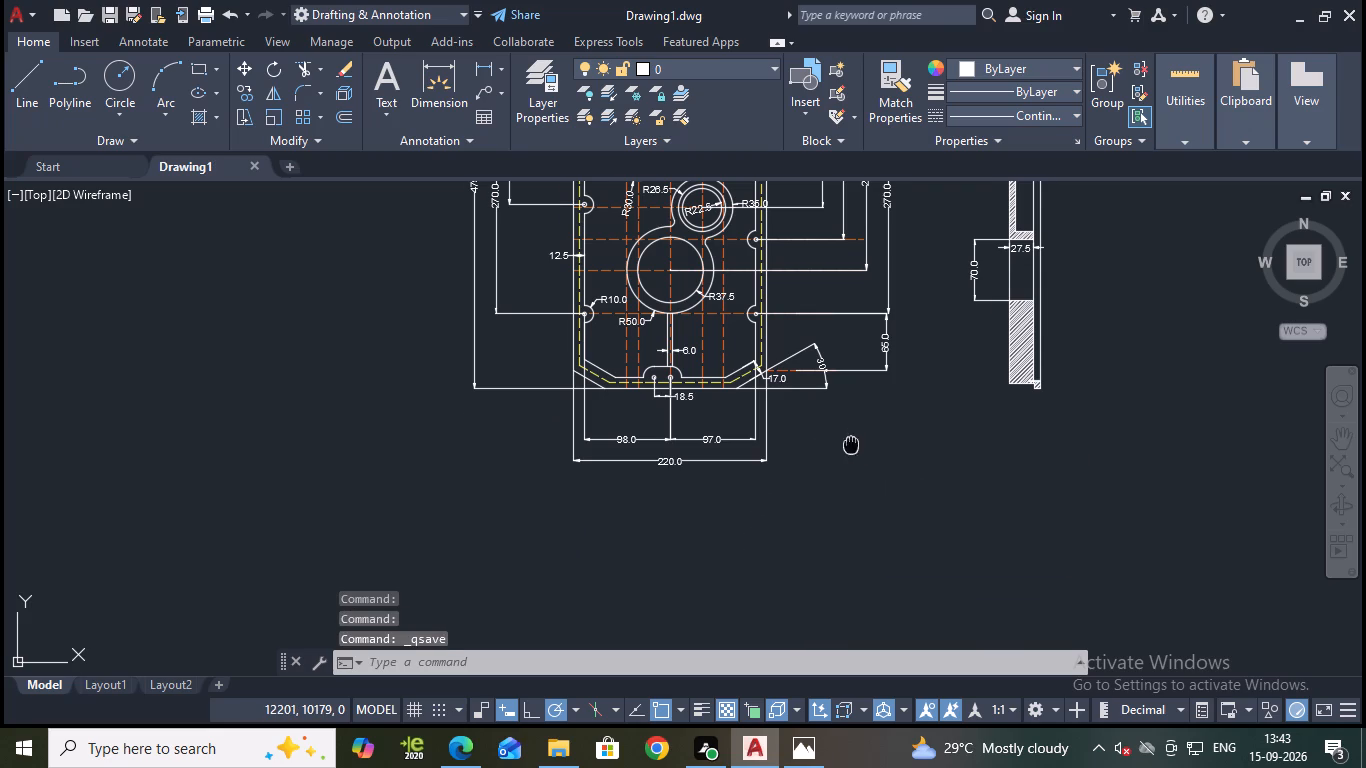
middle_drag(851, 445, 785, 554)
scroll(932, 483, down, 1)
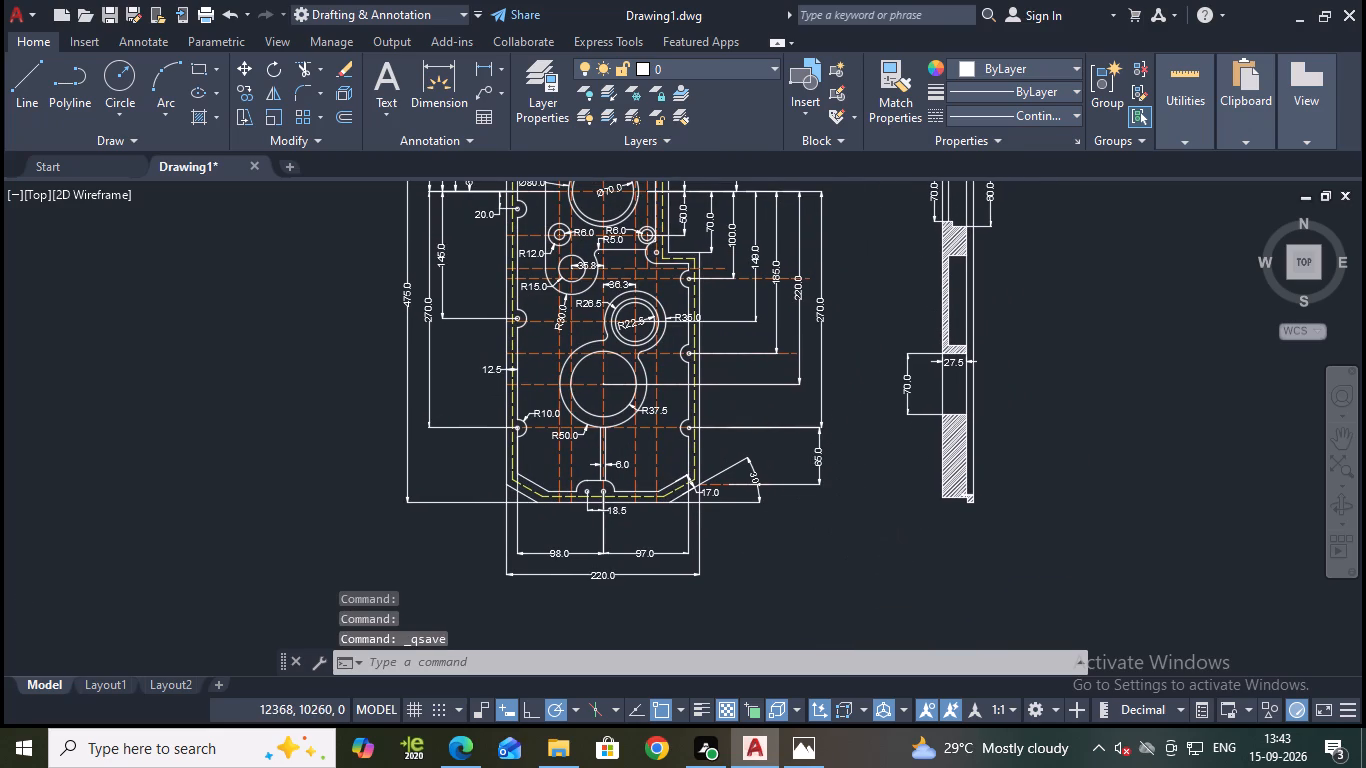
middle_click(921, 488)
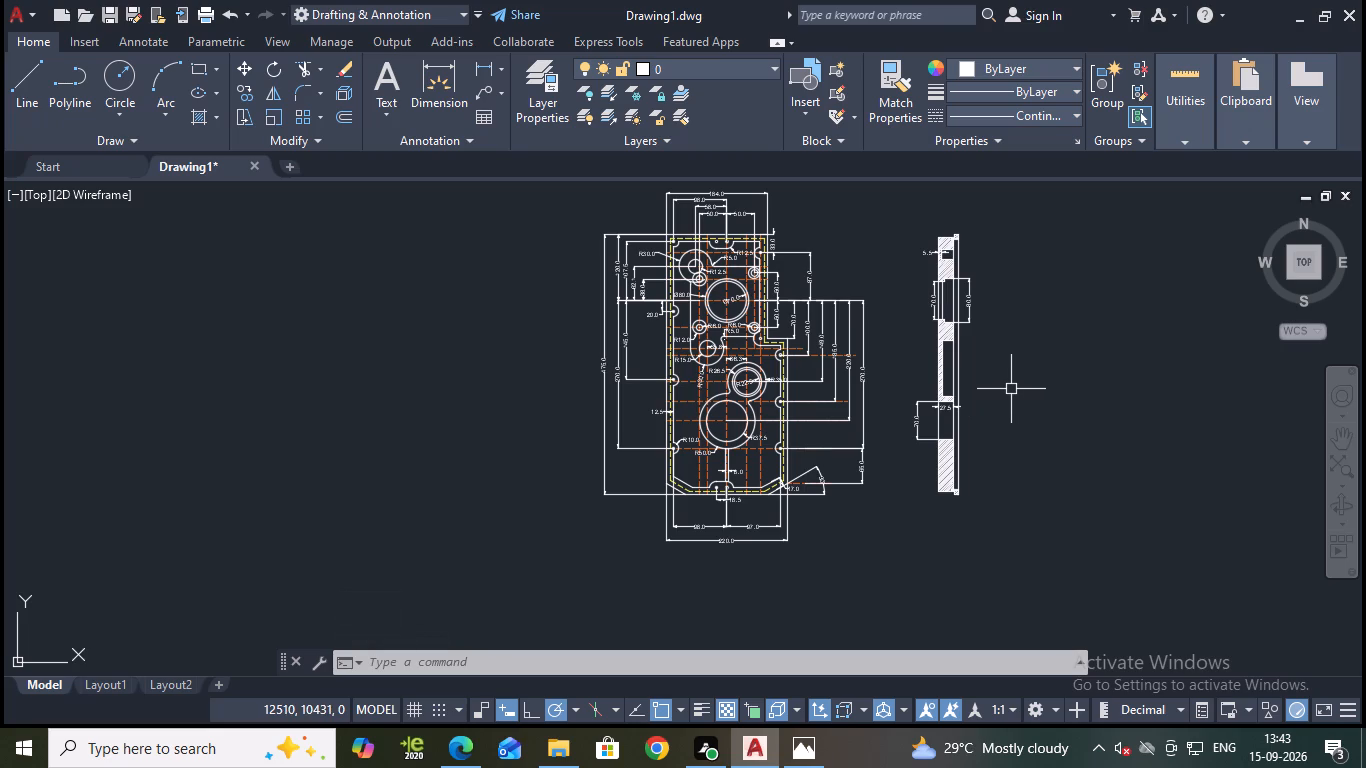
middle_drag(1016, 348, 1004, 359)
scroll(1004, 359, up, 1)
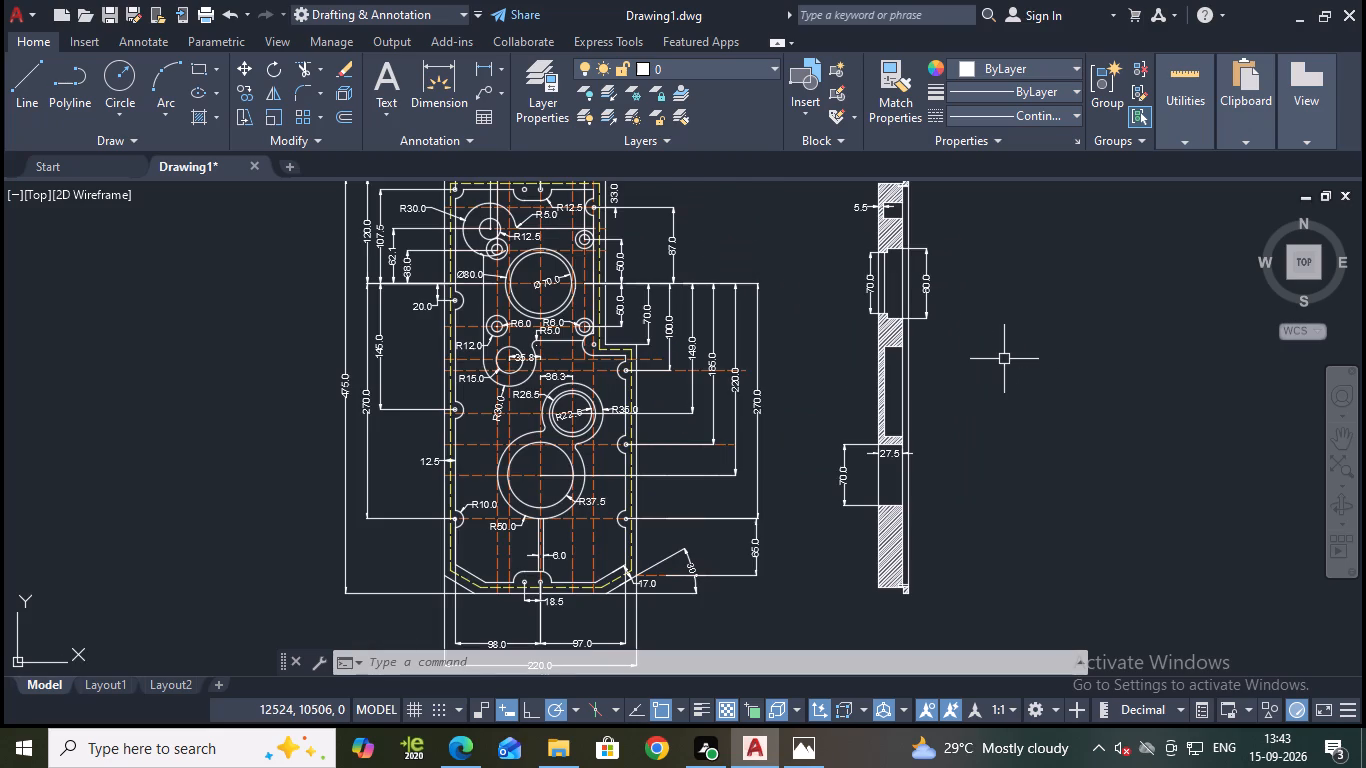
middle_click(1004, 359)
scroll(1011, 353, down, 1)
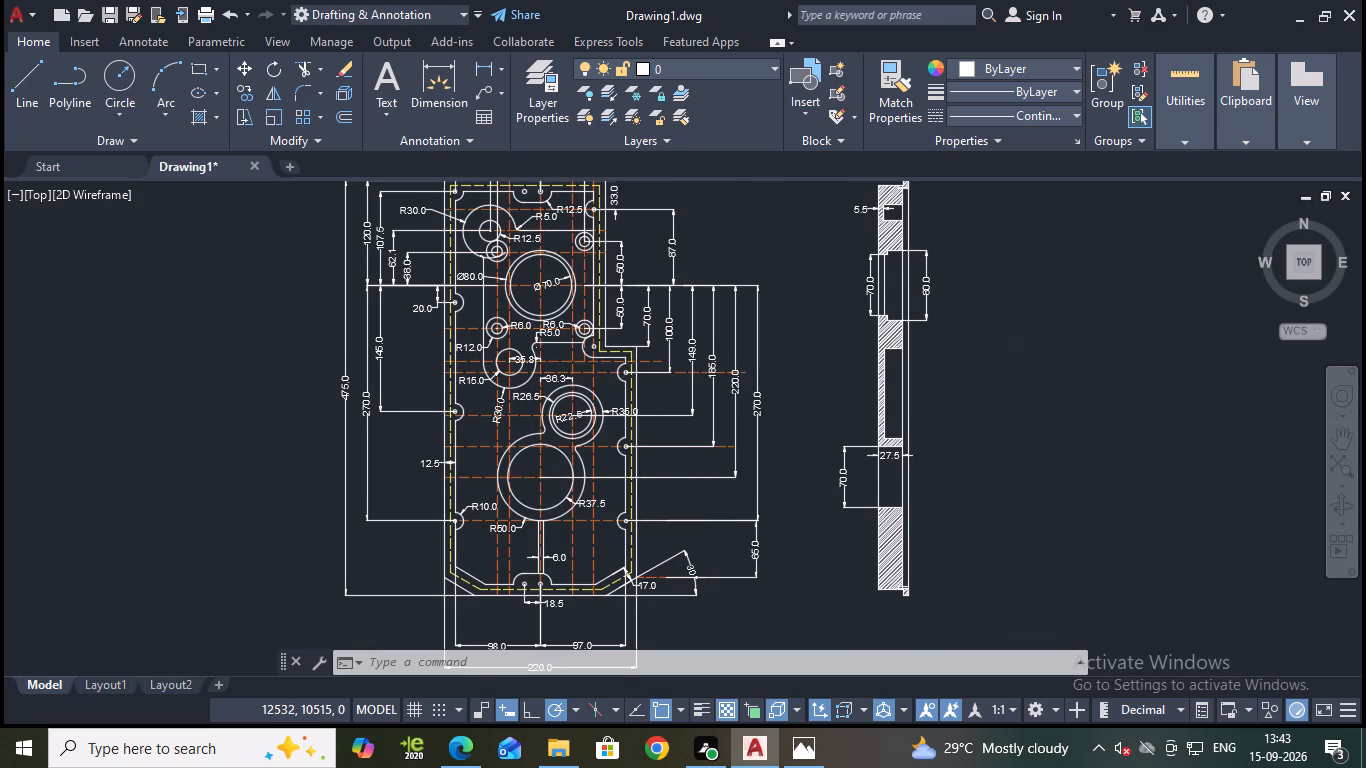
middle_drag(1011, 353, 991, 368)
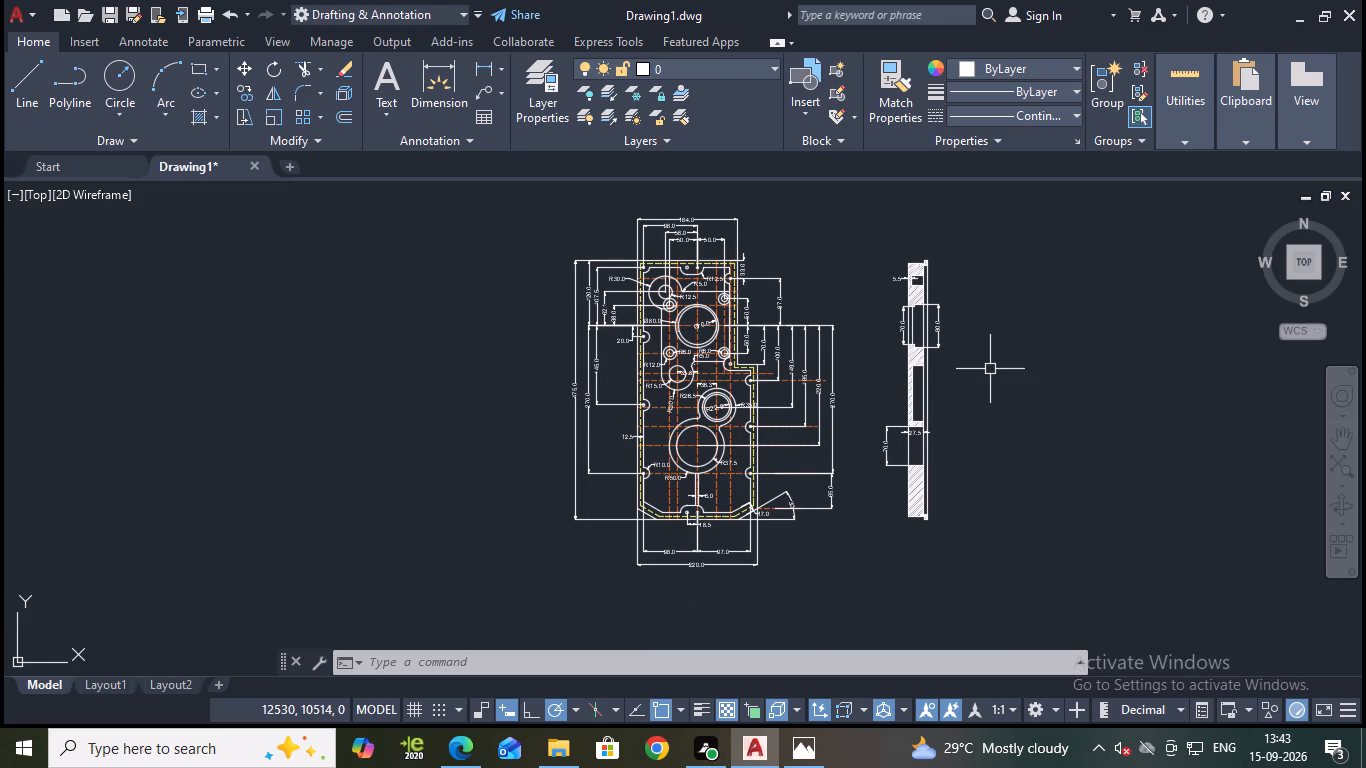
Run LOGFILEOFF and save the drawing.
text(log)
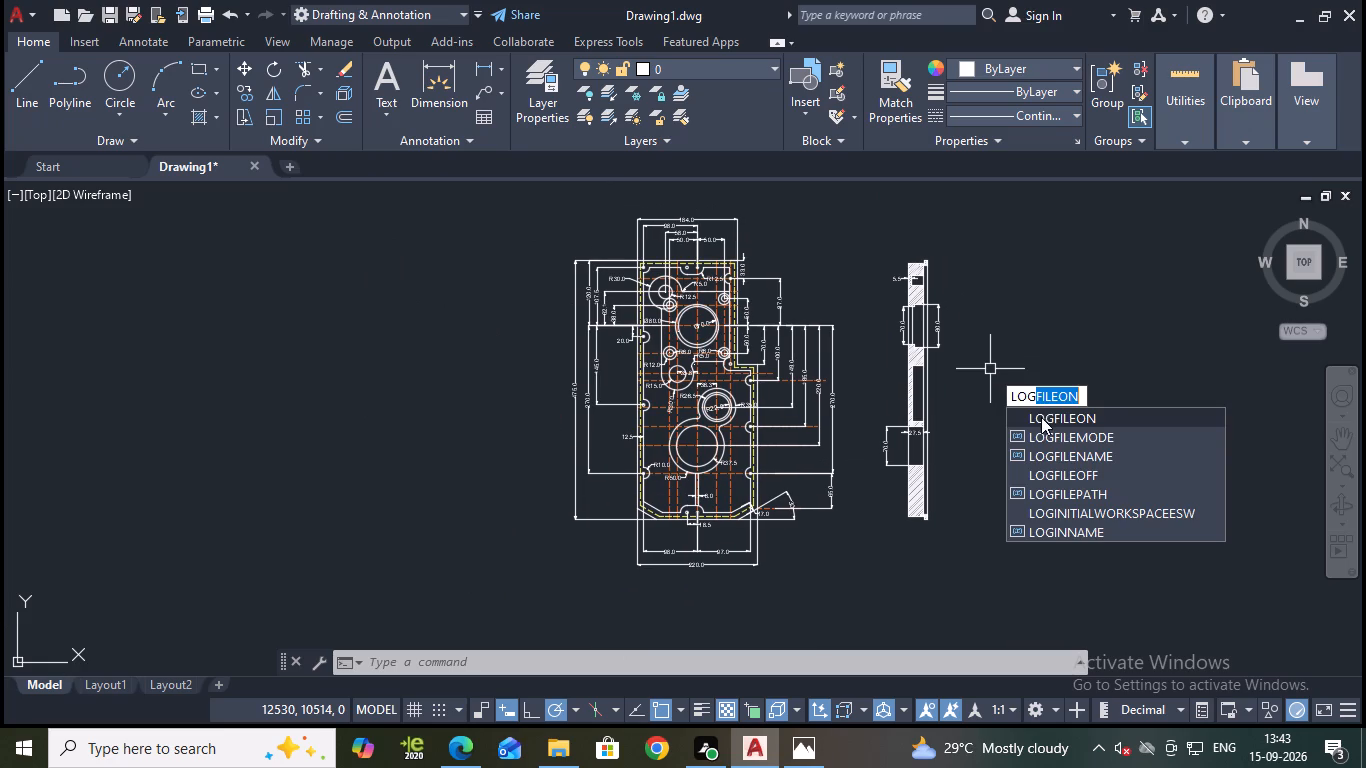
click(1052, 475)
key(ctrl+s)
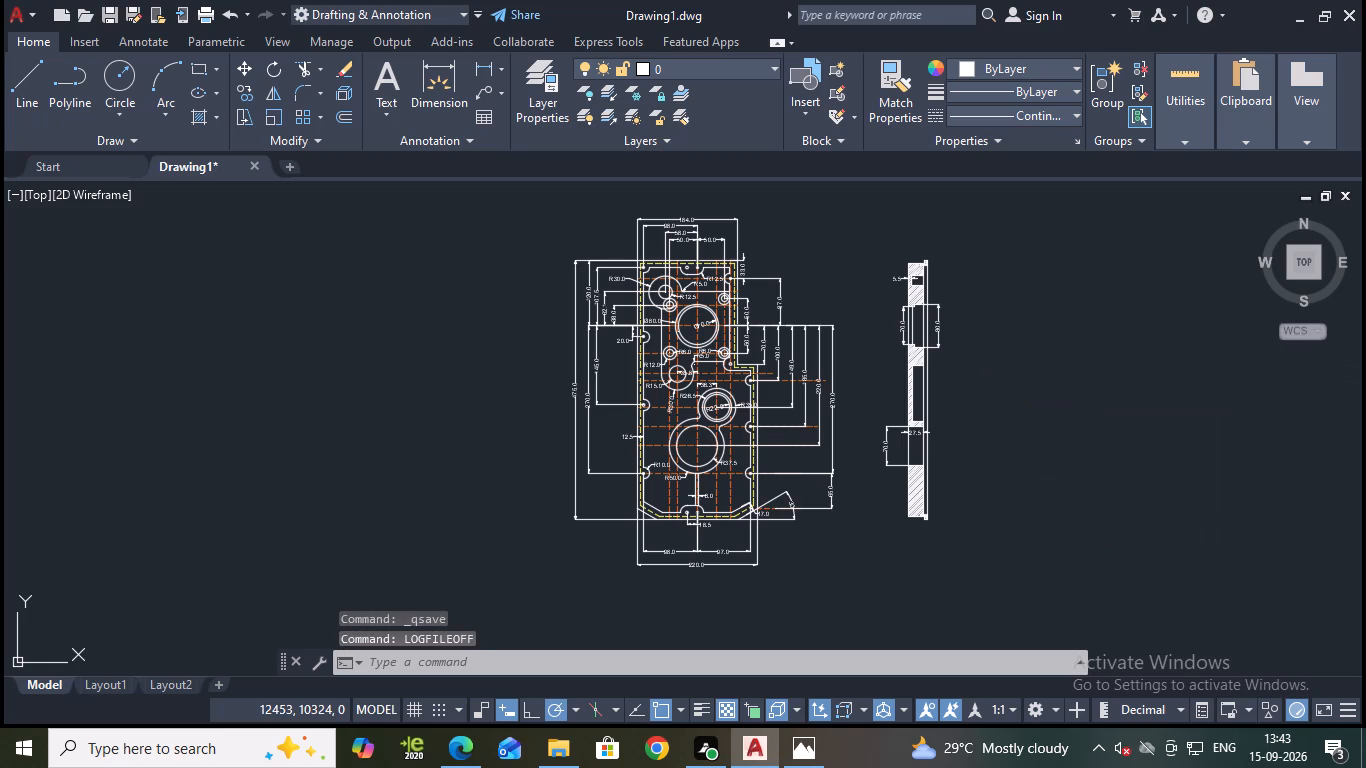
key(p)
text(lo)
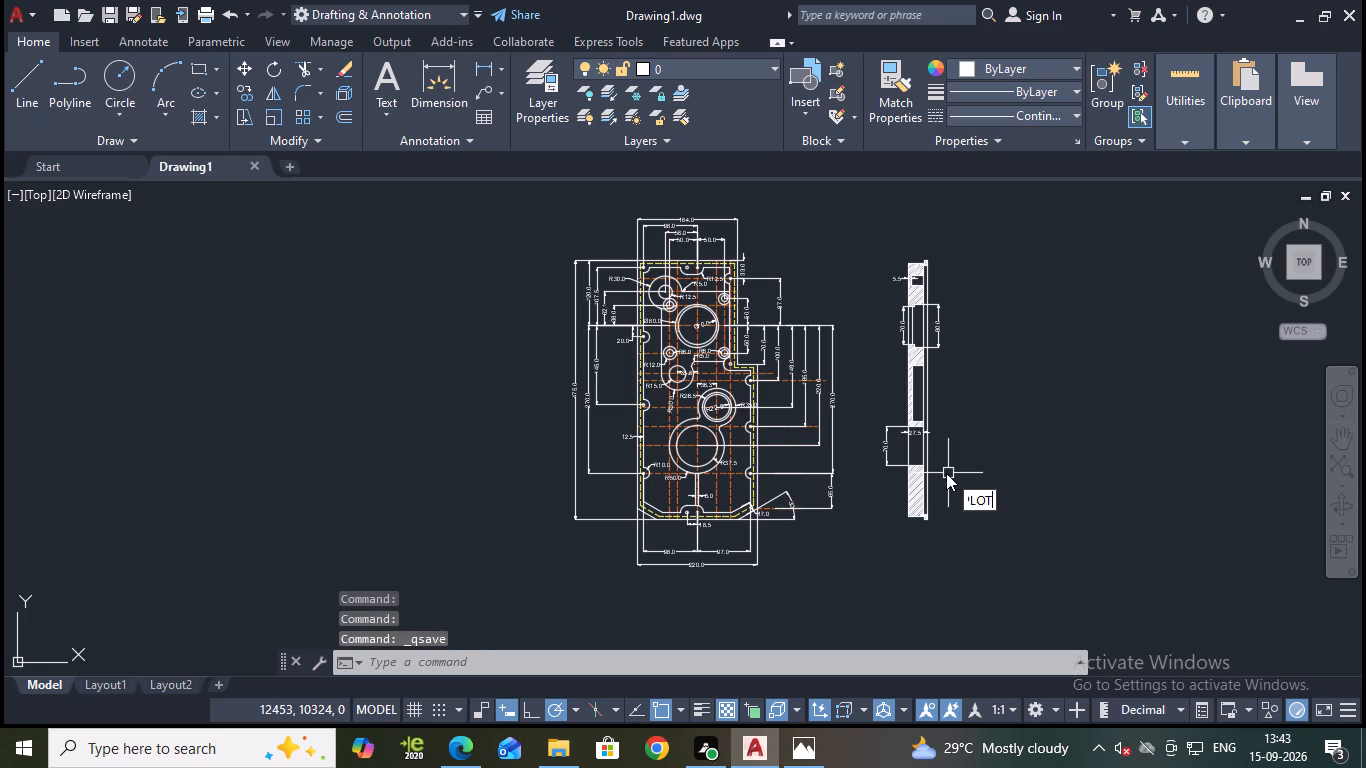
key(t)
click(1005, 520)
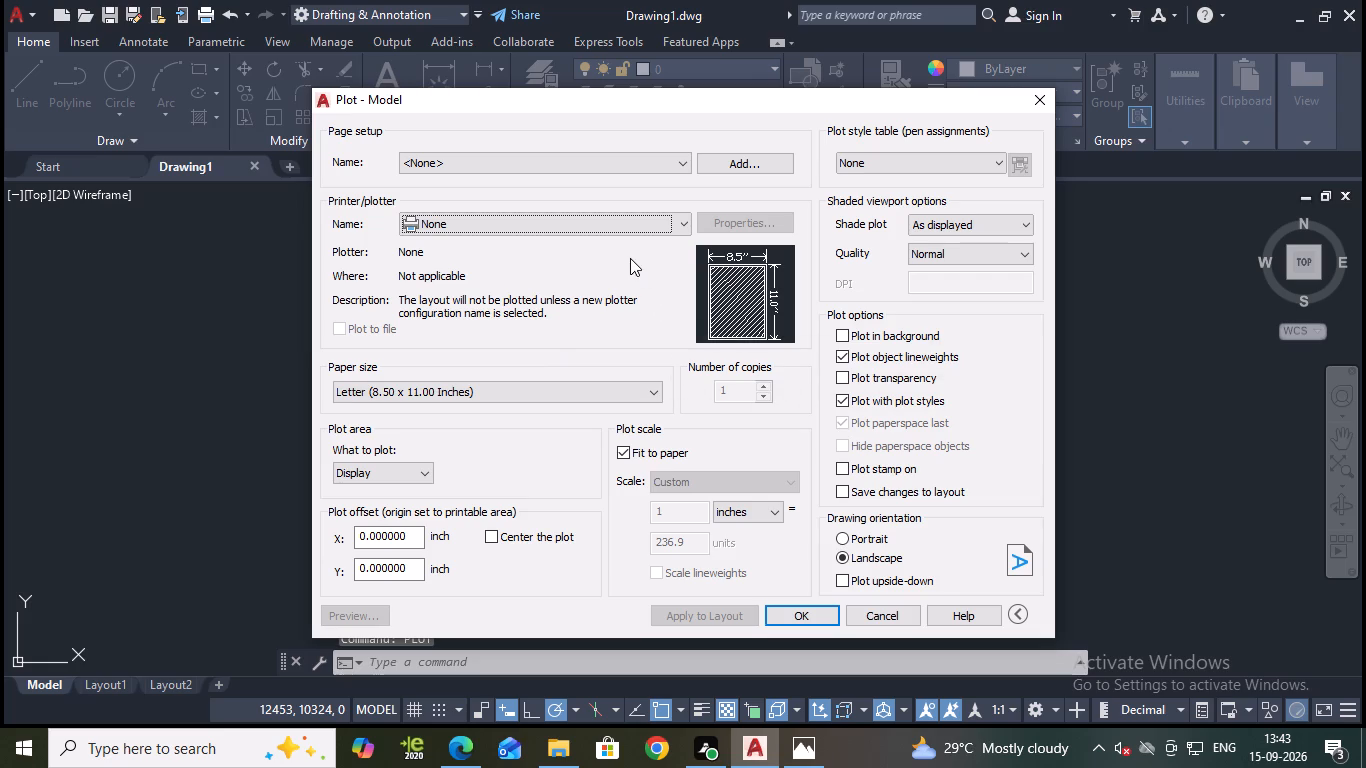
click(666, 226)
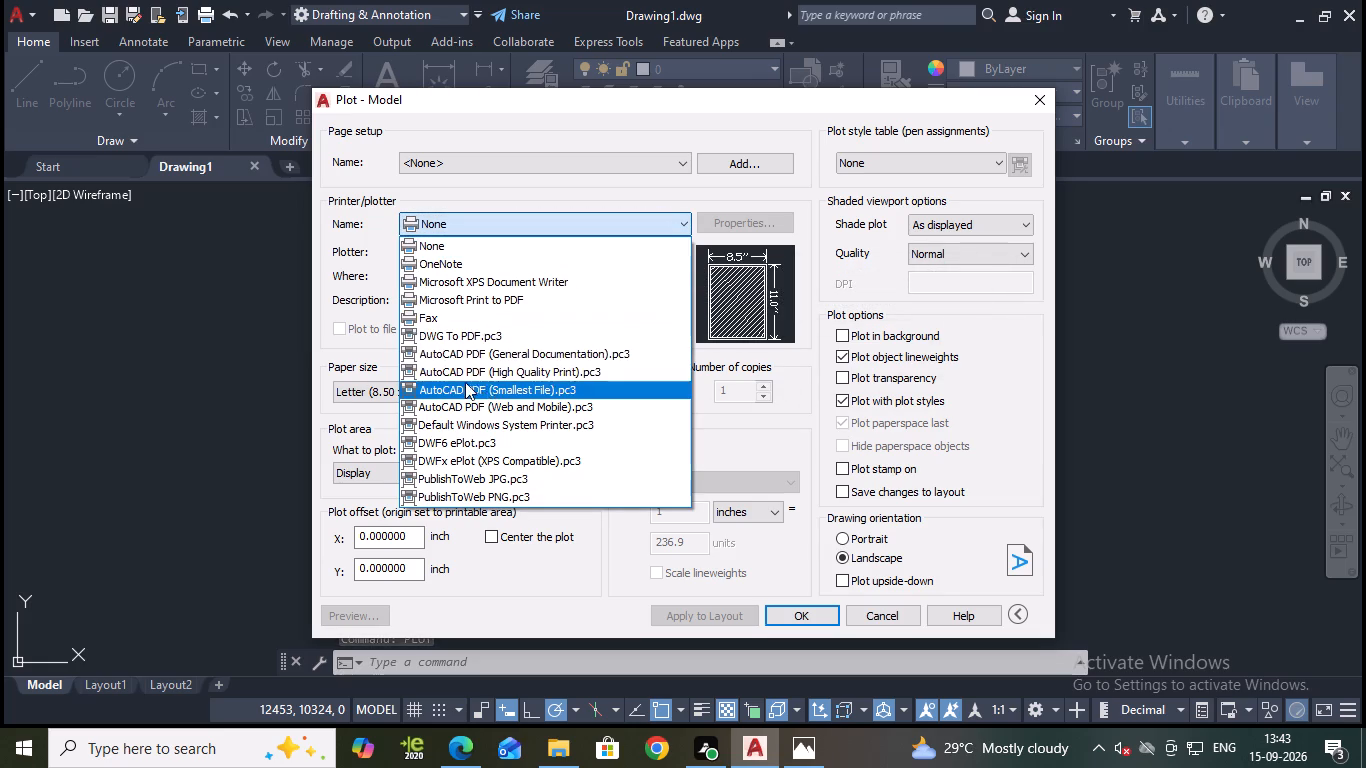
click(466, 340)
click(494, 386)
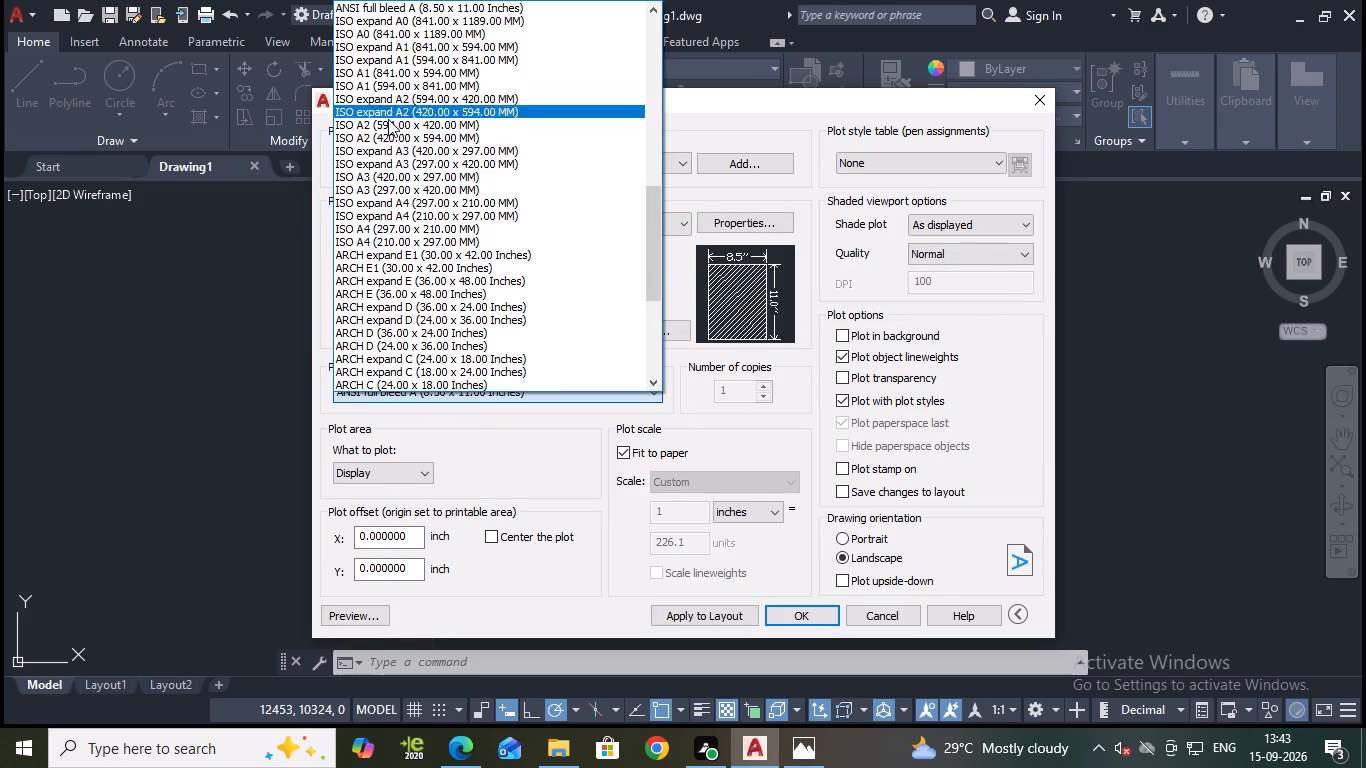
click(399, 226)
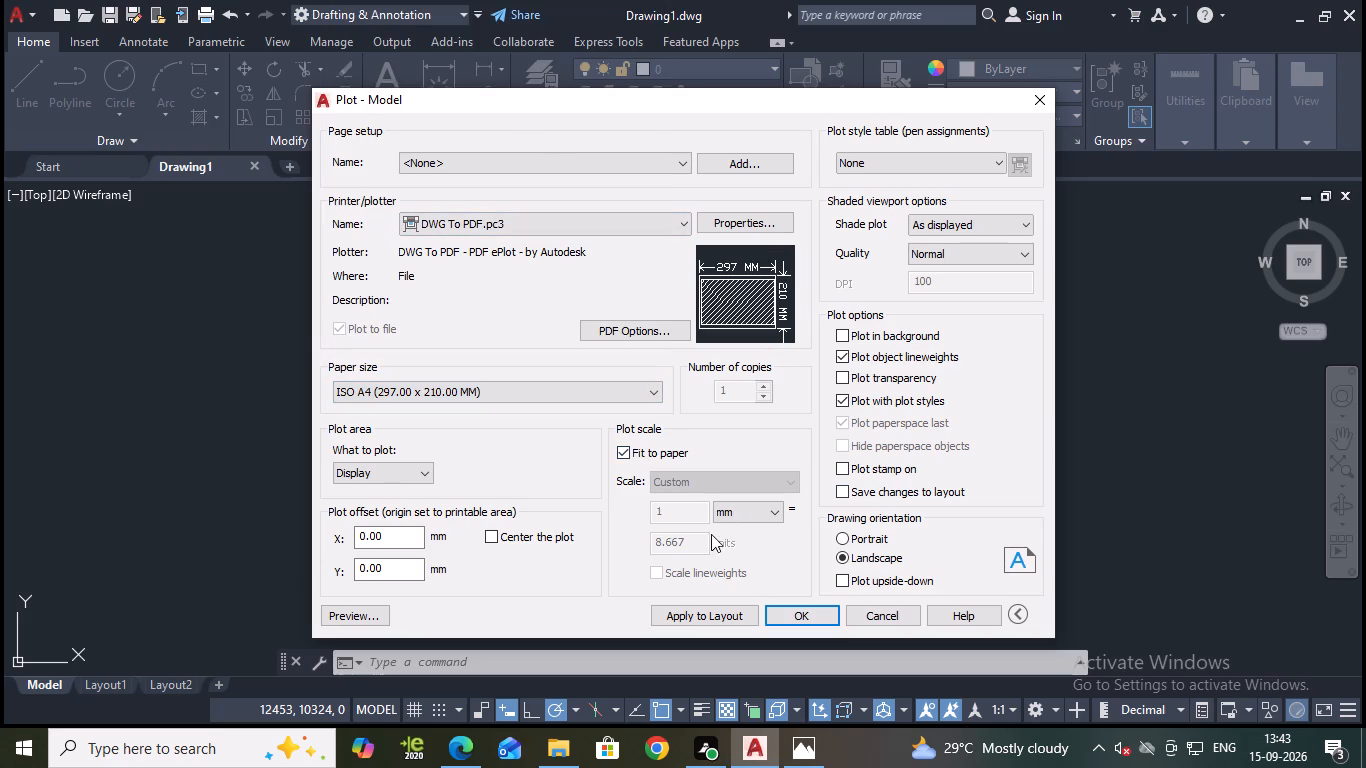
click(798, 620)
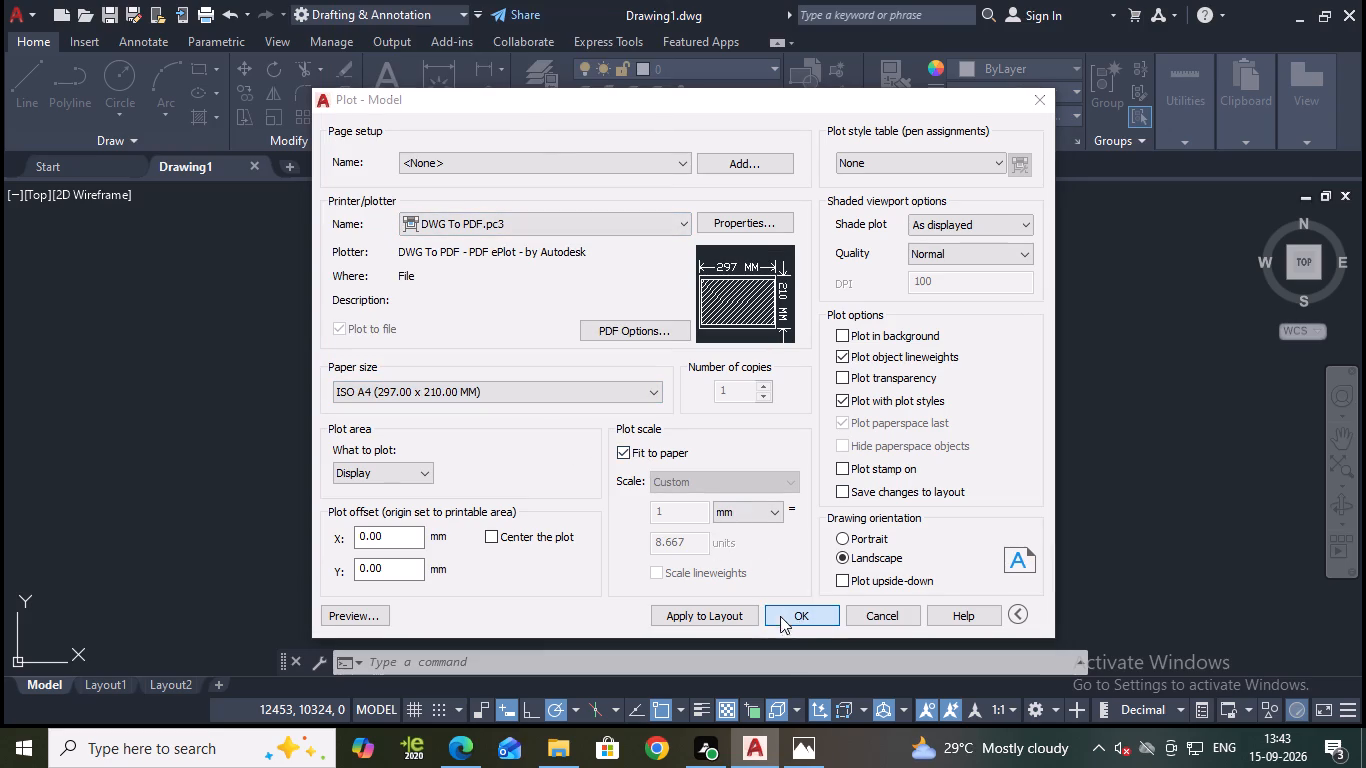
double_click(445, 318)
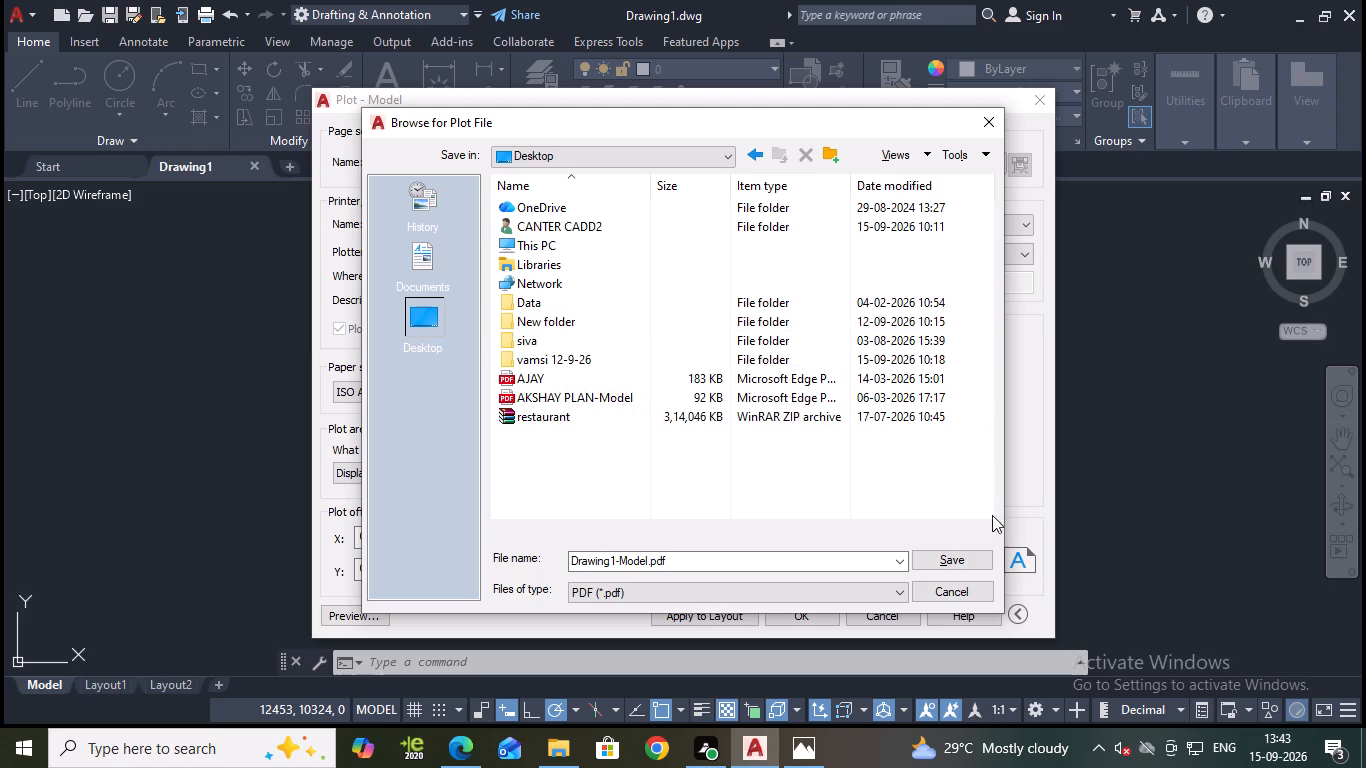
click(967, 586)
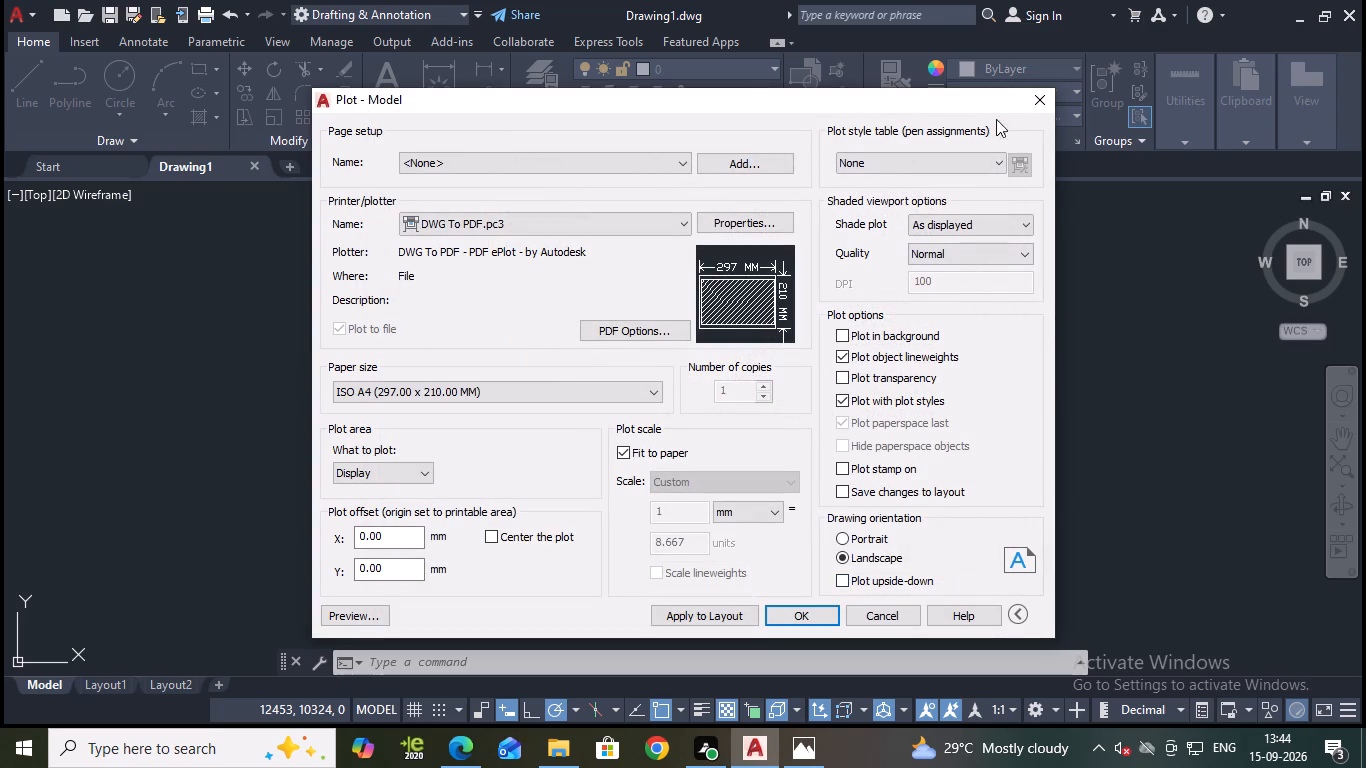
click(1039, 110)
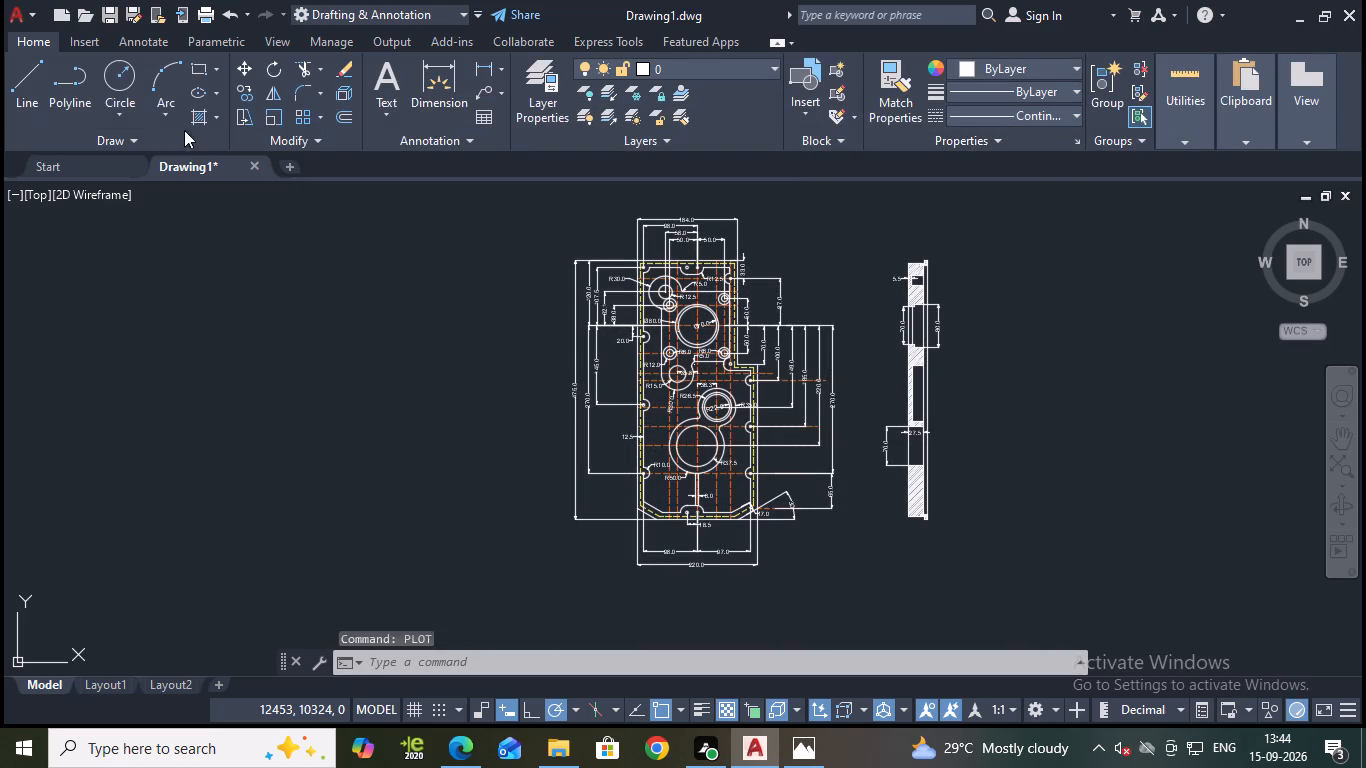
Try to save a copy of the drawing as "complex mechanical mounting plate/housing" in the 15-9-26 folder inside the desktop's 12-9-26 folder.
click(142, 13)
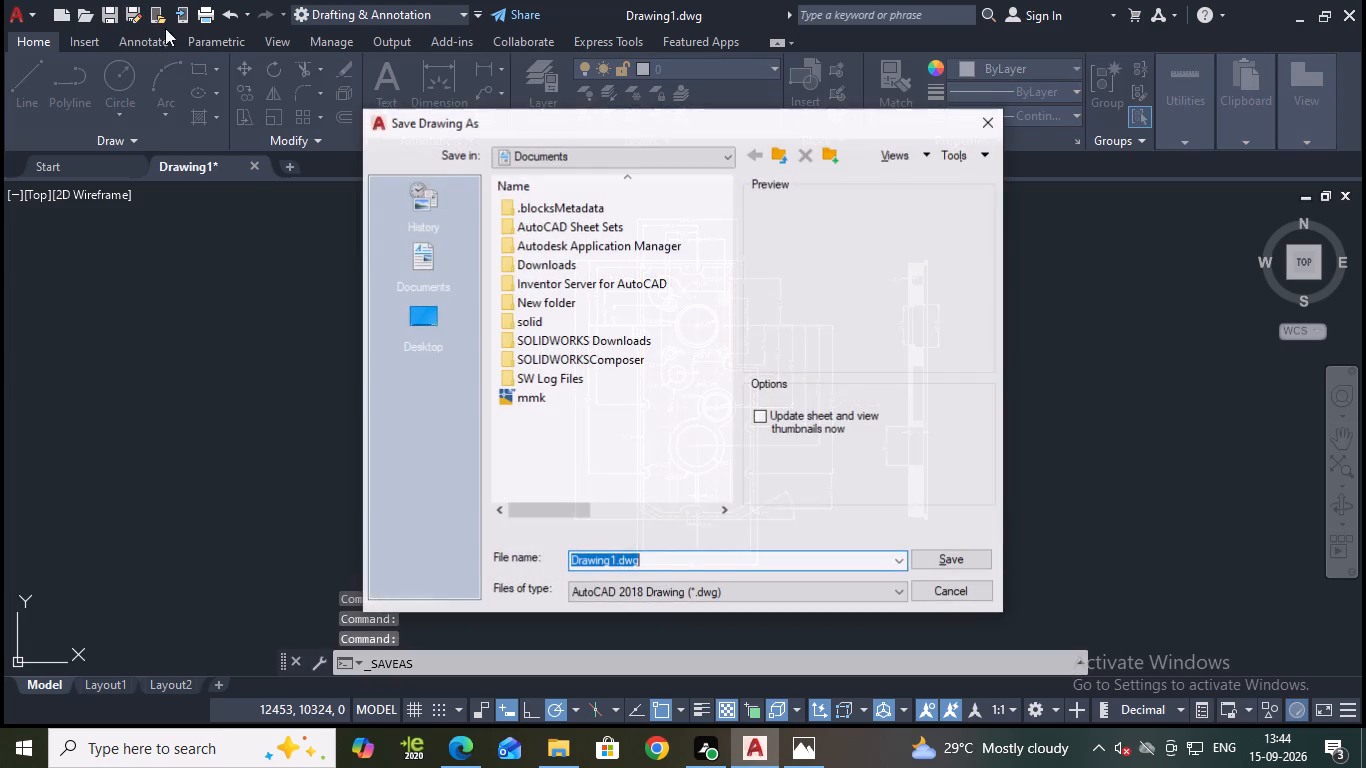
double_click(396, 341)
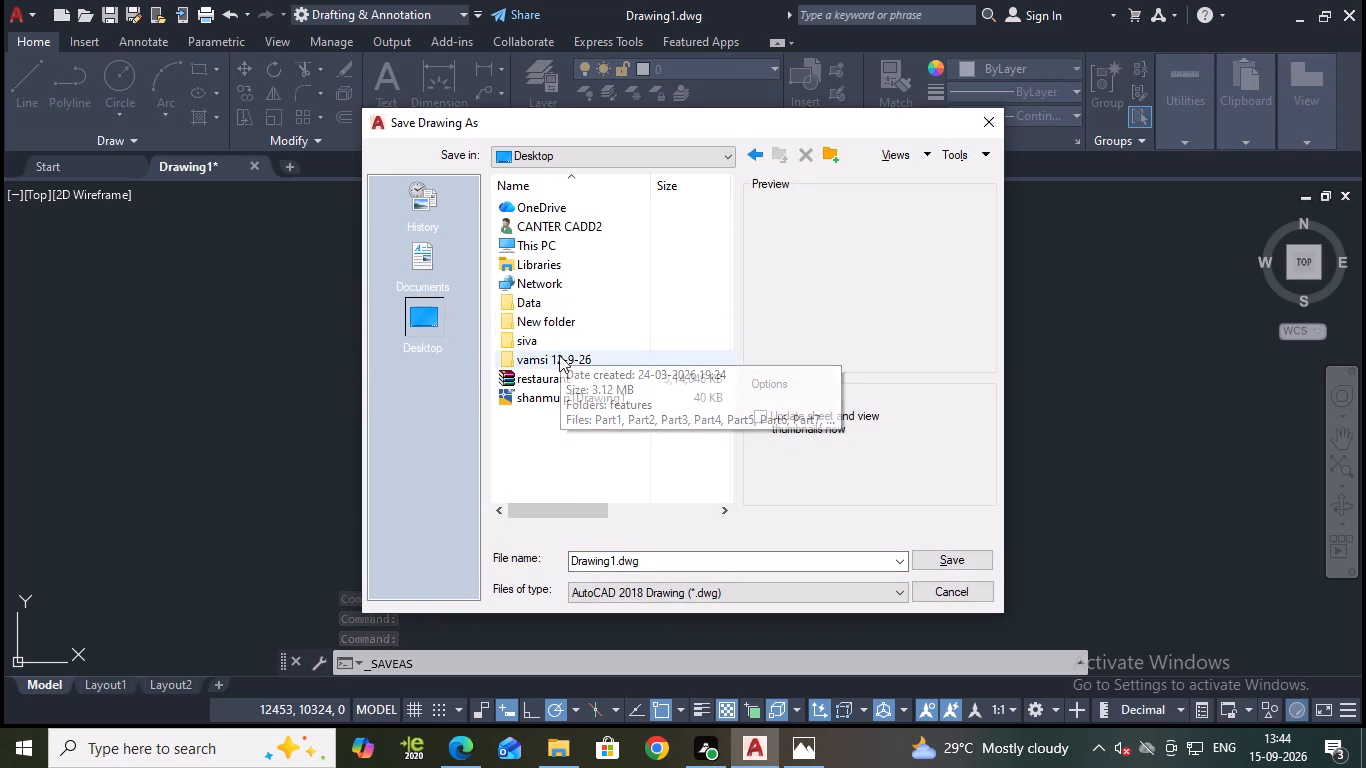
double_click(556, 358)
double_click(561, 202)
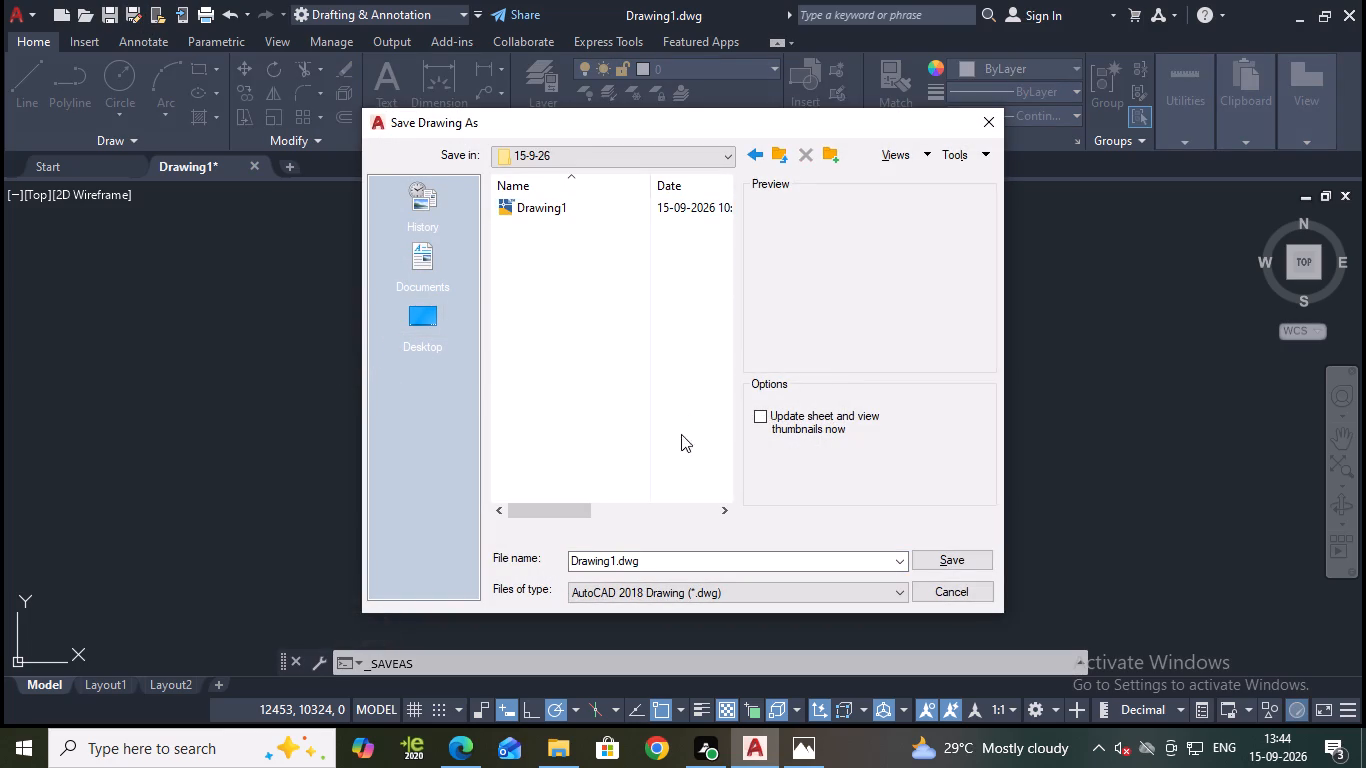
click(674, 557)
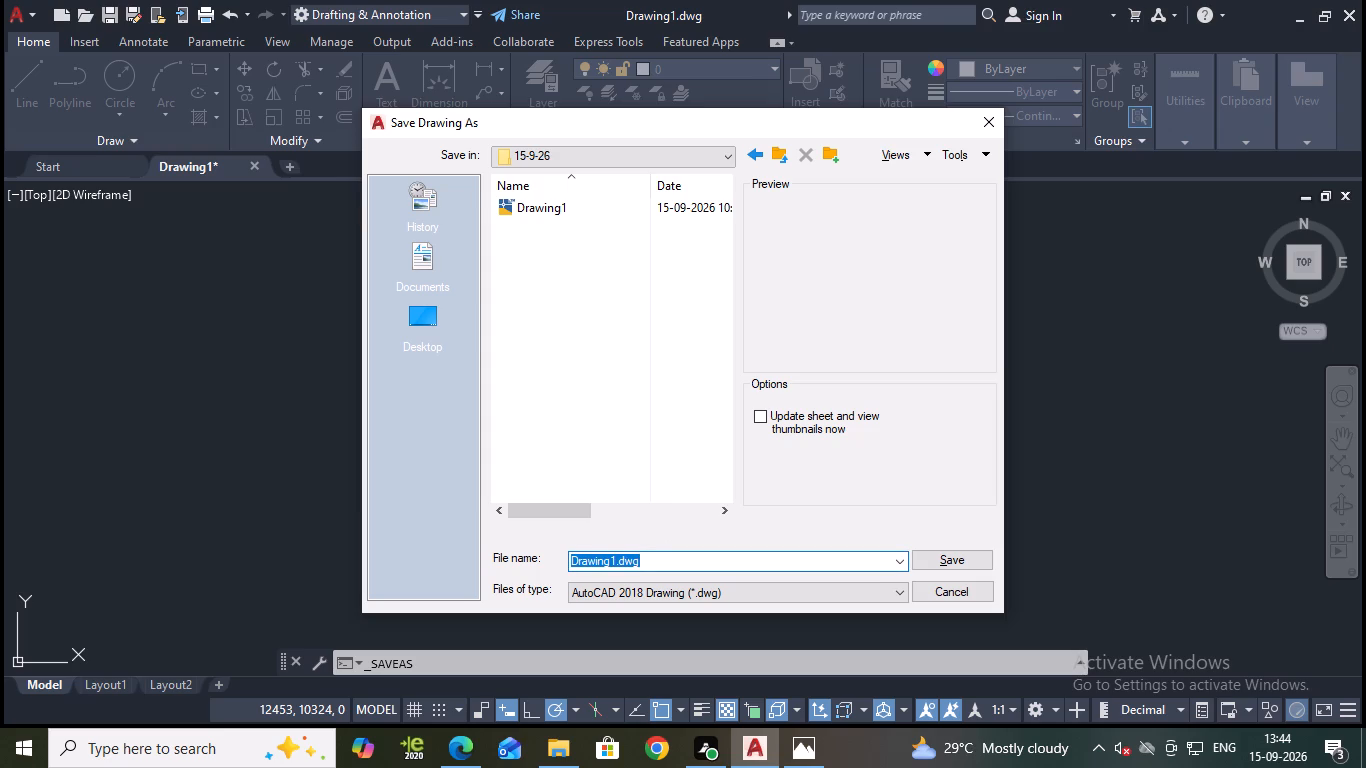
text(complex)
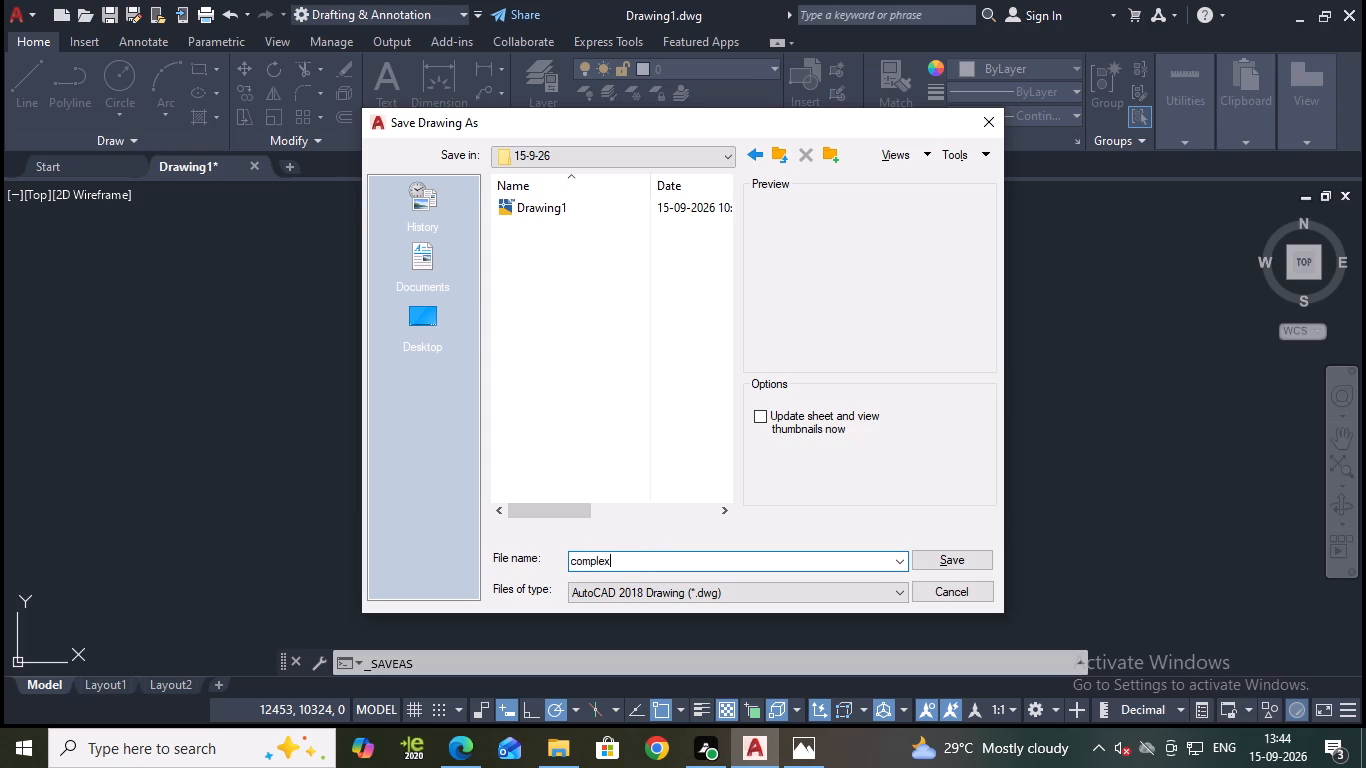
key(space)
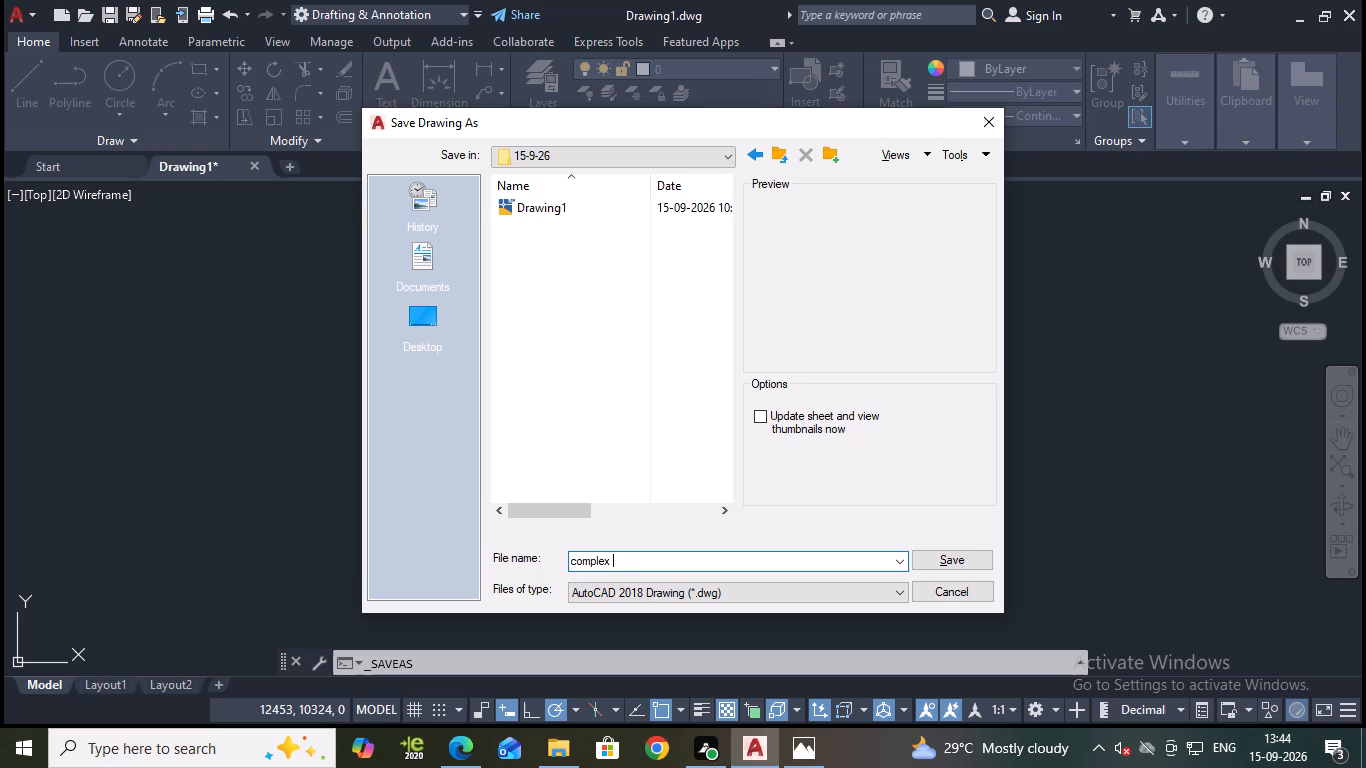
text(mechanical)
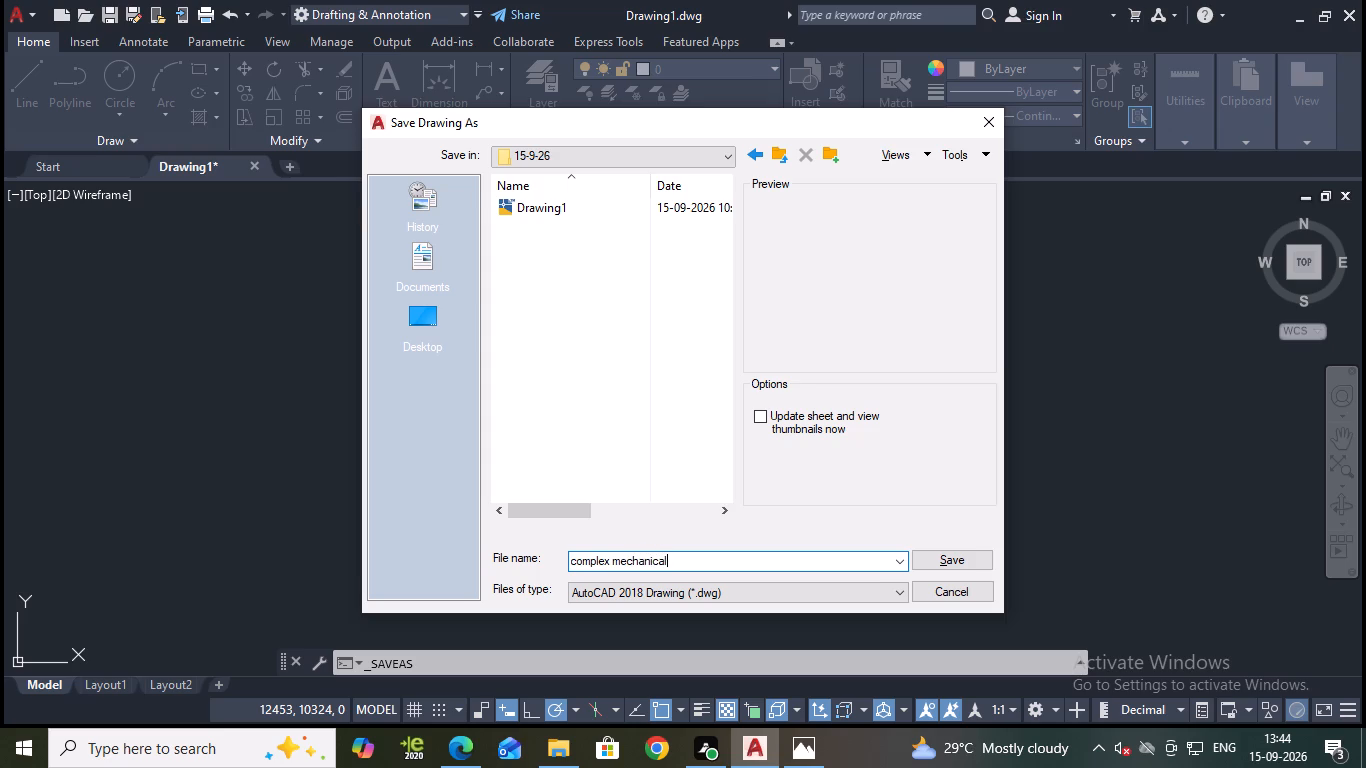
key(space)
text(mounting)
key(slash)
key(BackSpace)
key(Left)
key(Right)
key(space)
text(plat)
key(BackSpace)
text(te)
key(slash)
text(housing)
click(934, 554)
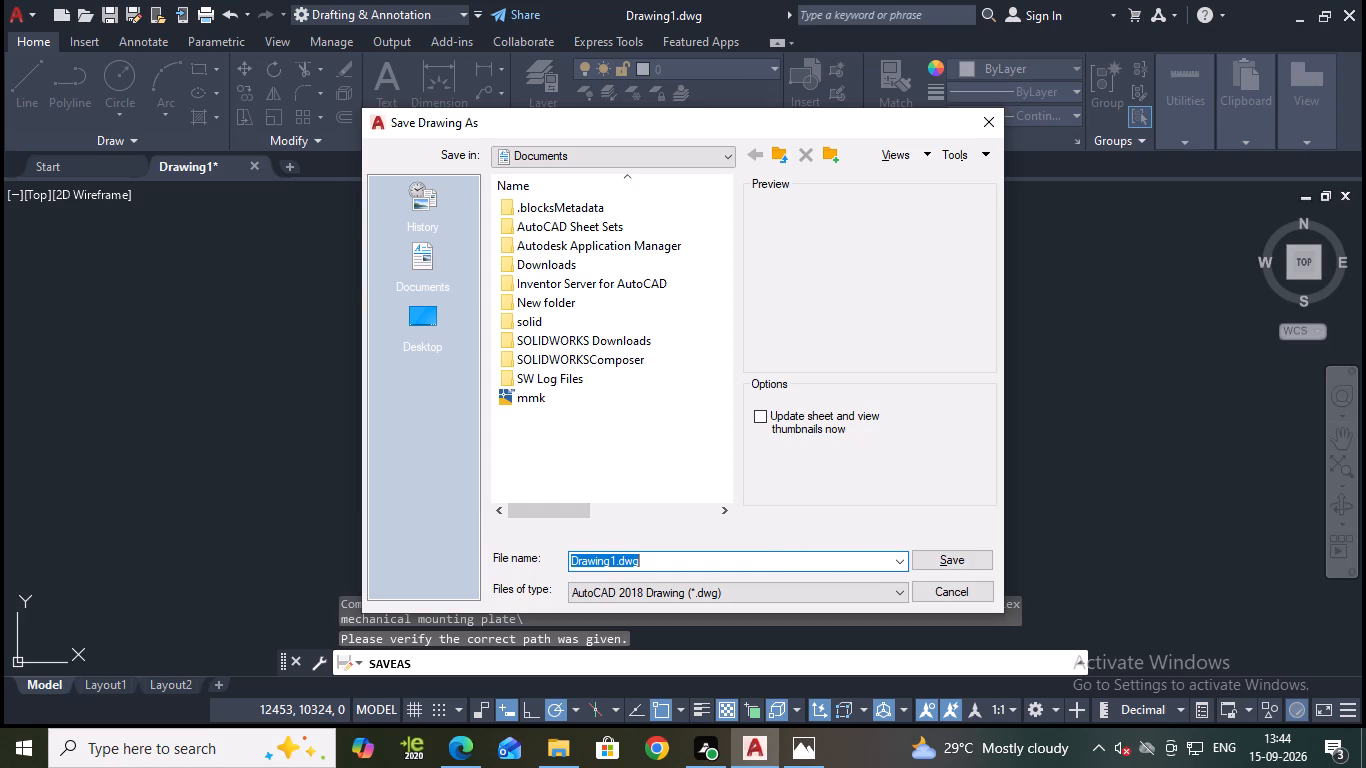
Save the drawing under the name "complex mechanical mounting" in the Documents folder, copying the file name for reuse.
key(c)
key(o)
key(m)
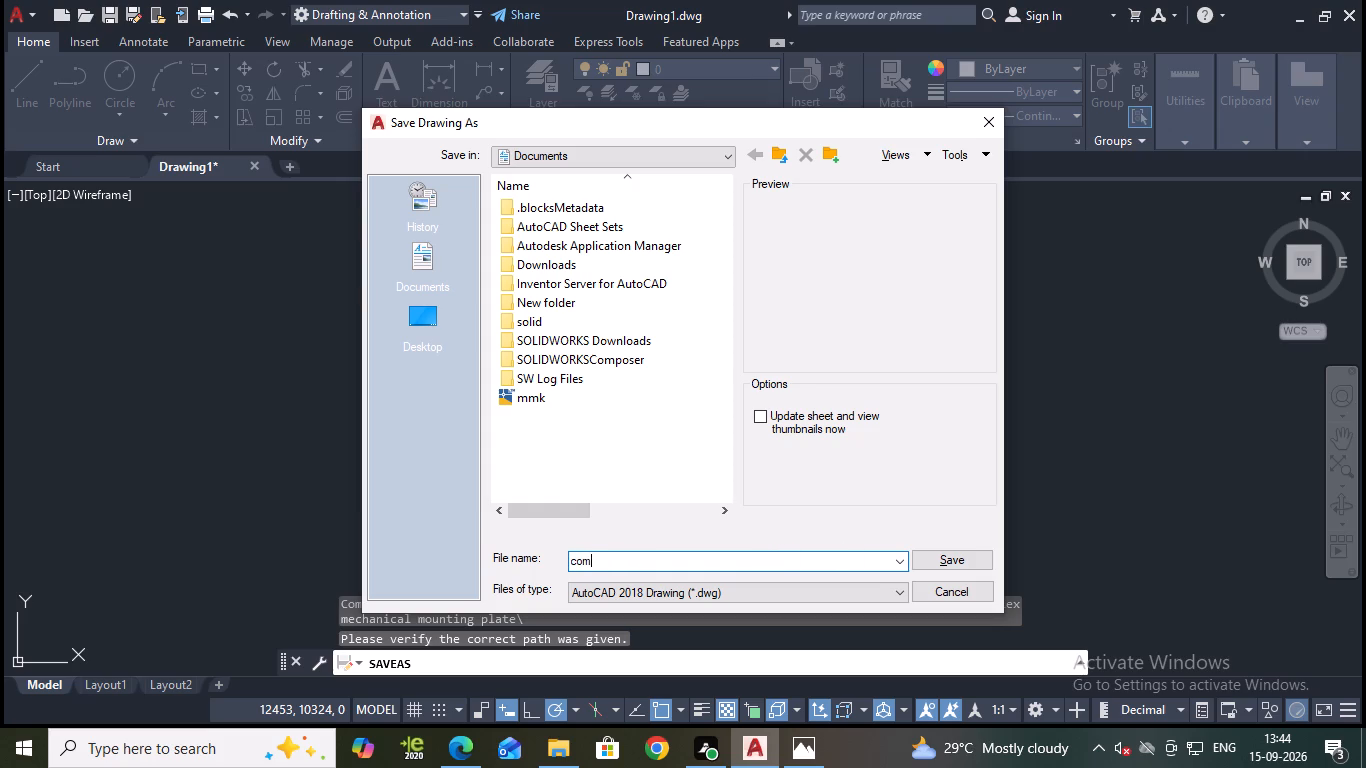
key(p)
key(l)
key(e)
key(x)
key(space)
text(mec)
key(h)
text(ani)
text(ca)
key(l)
key(space)
key(m)
key(o)
text(un)
text(ti)
key(n)
key(g)
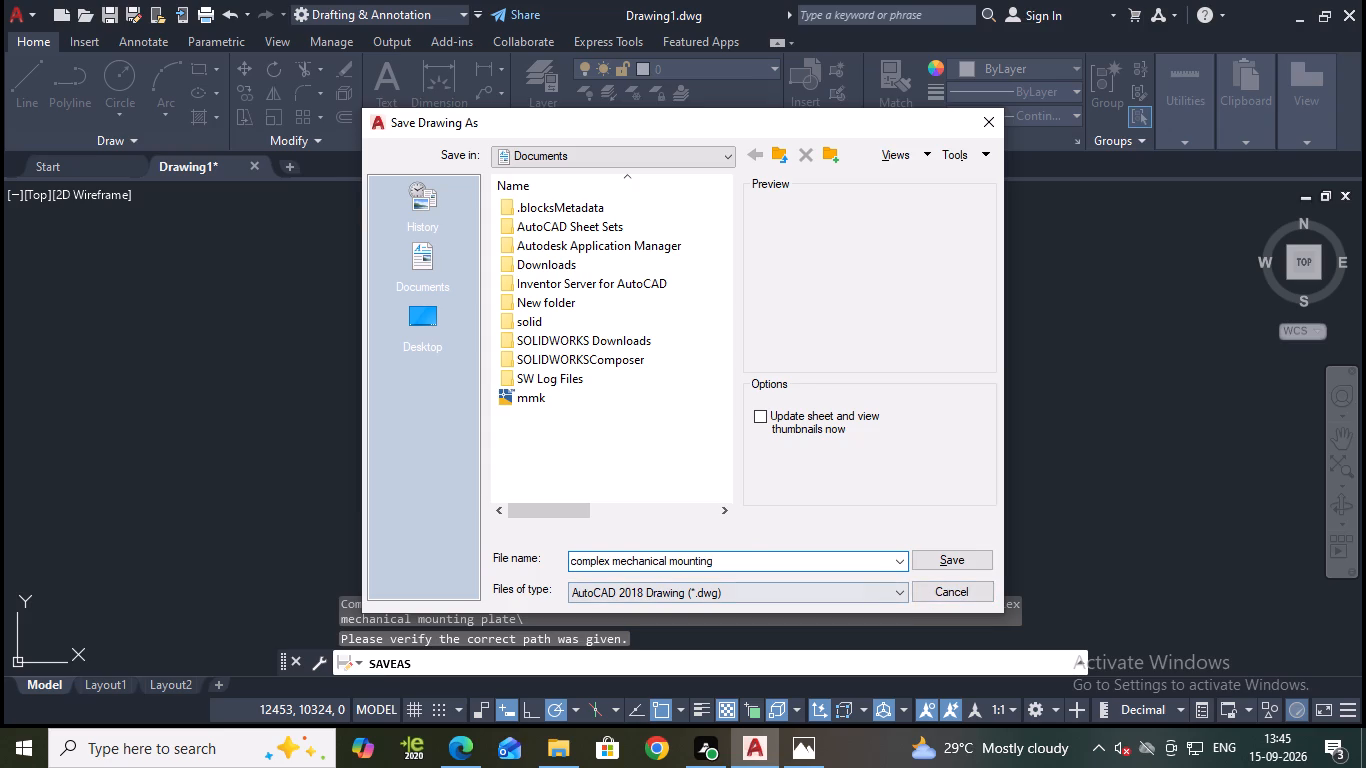
drag(751, 555, 534, 560)
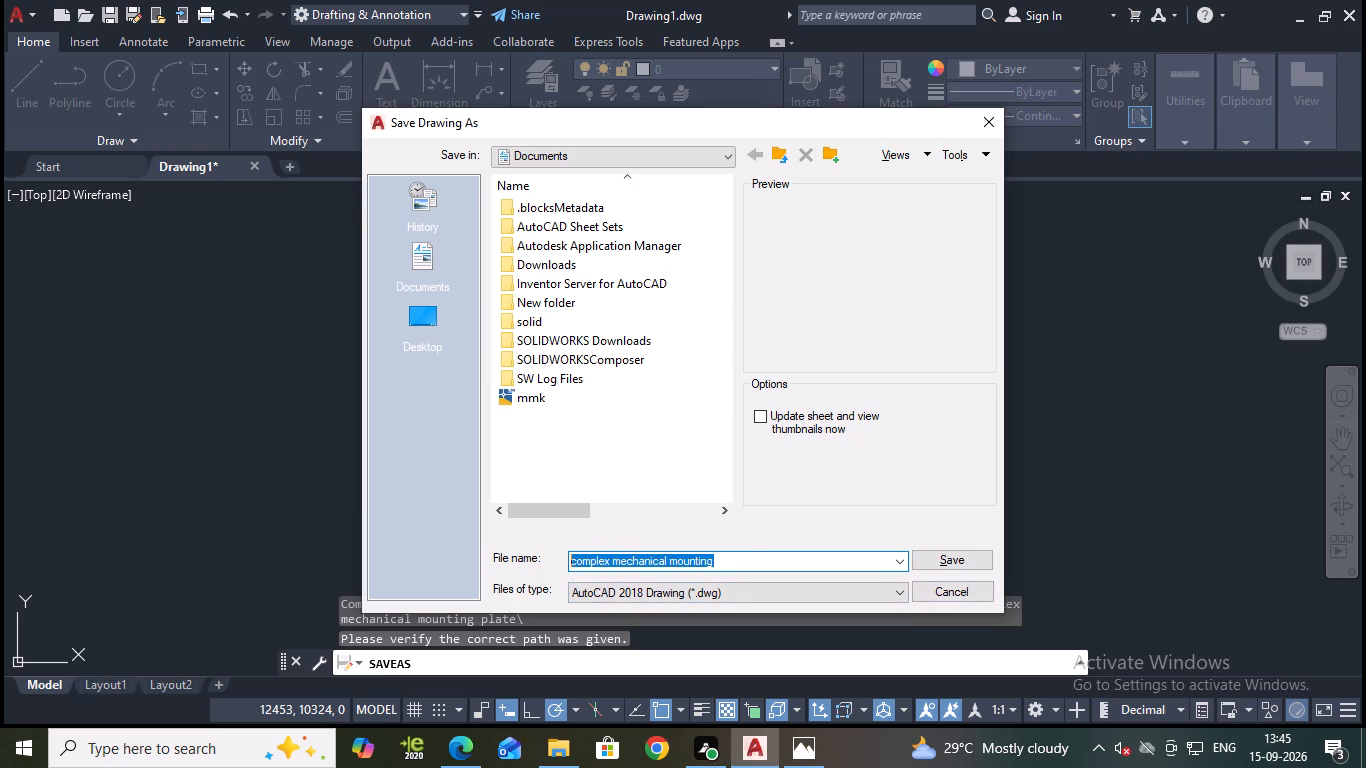
key(ctrl+c)
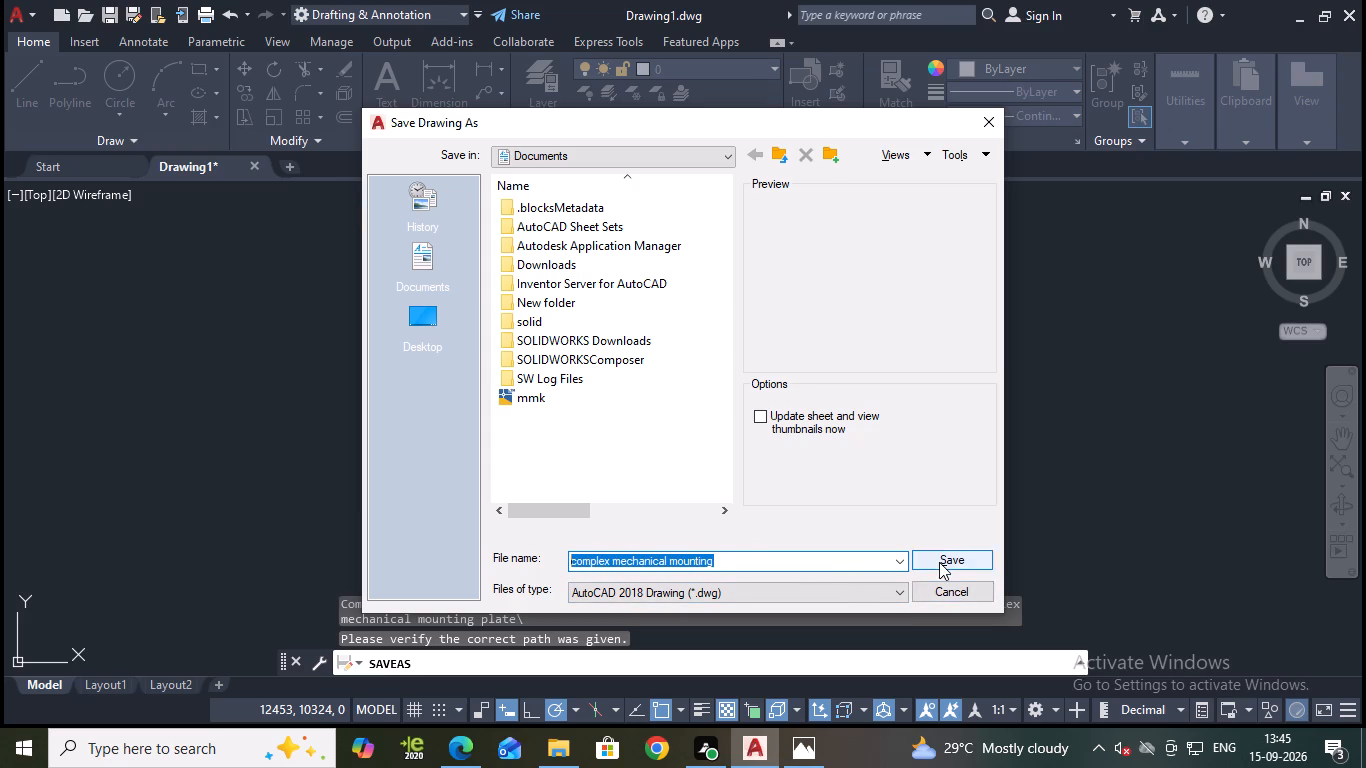
click(939, 562)
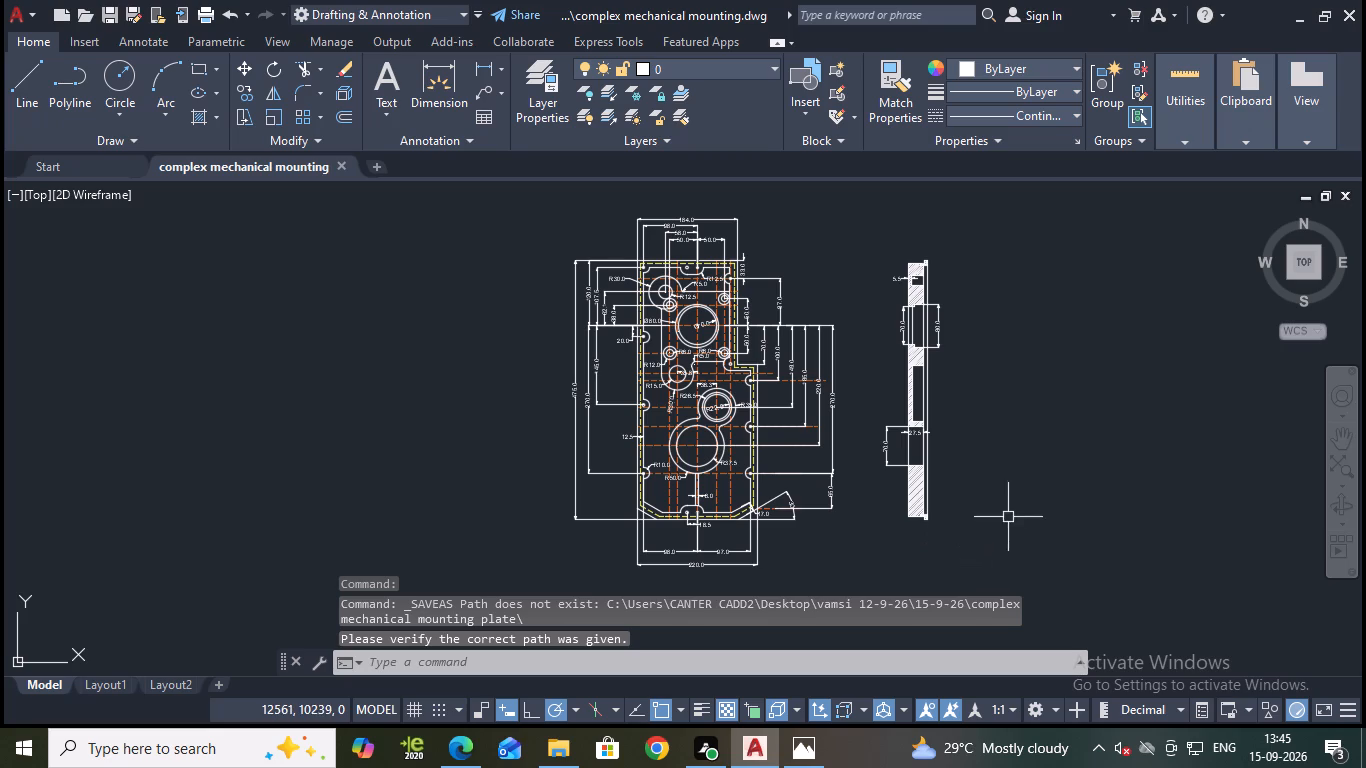
Set up a plot of the model with the DWG To PDF.pc3 plotter and ISO A4 (297.00 x 210.00 MM) paper.
text(plot)
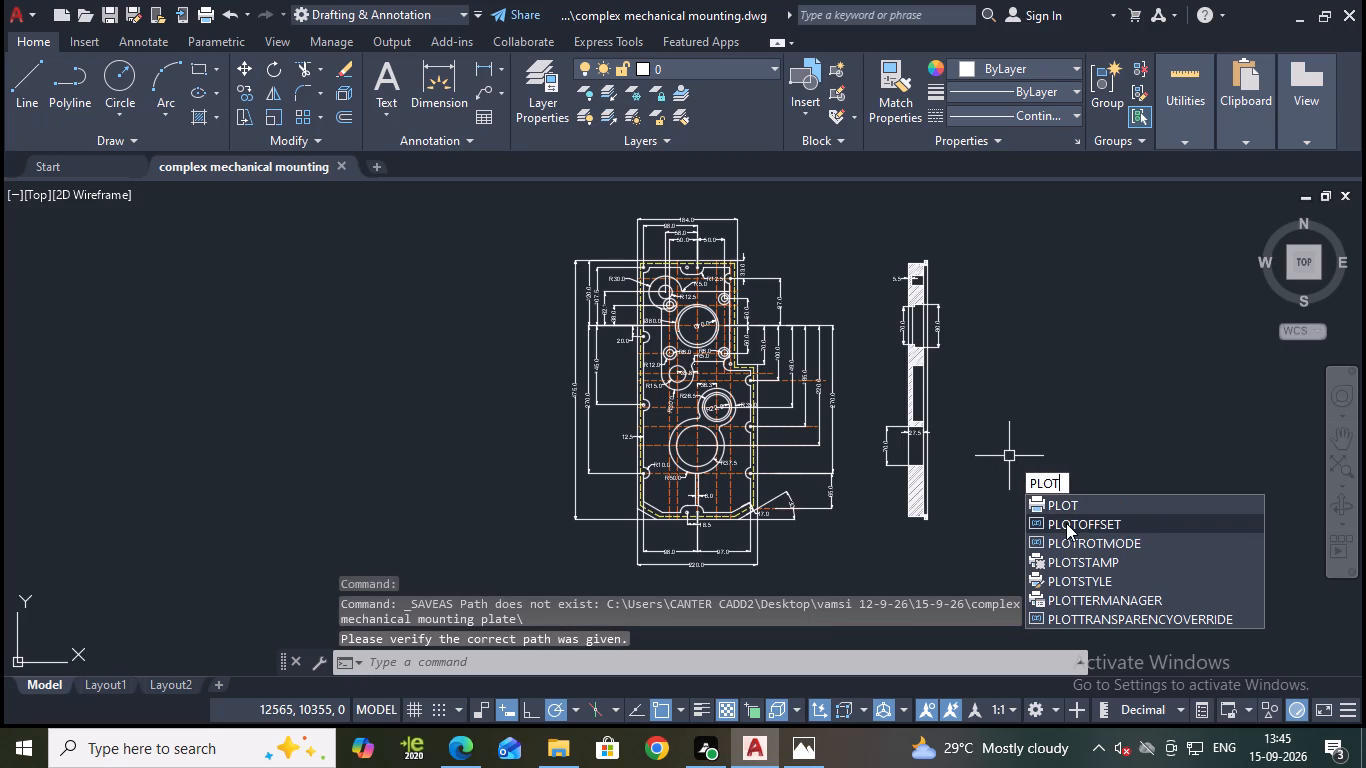
click(1066, 503)
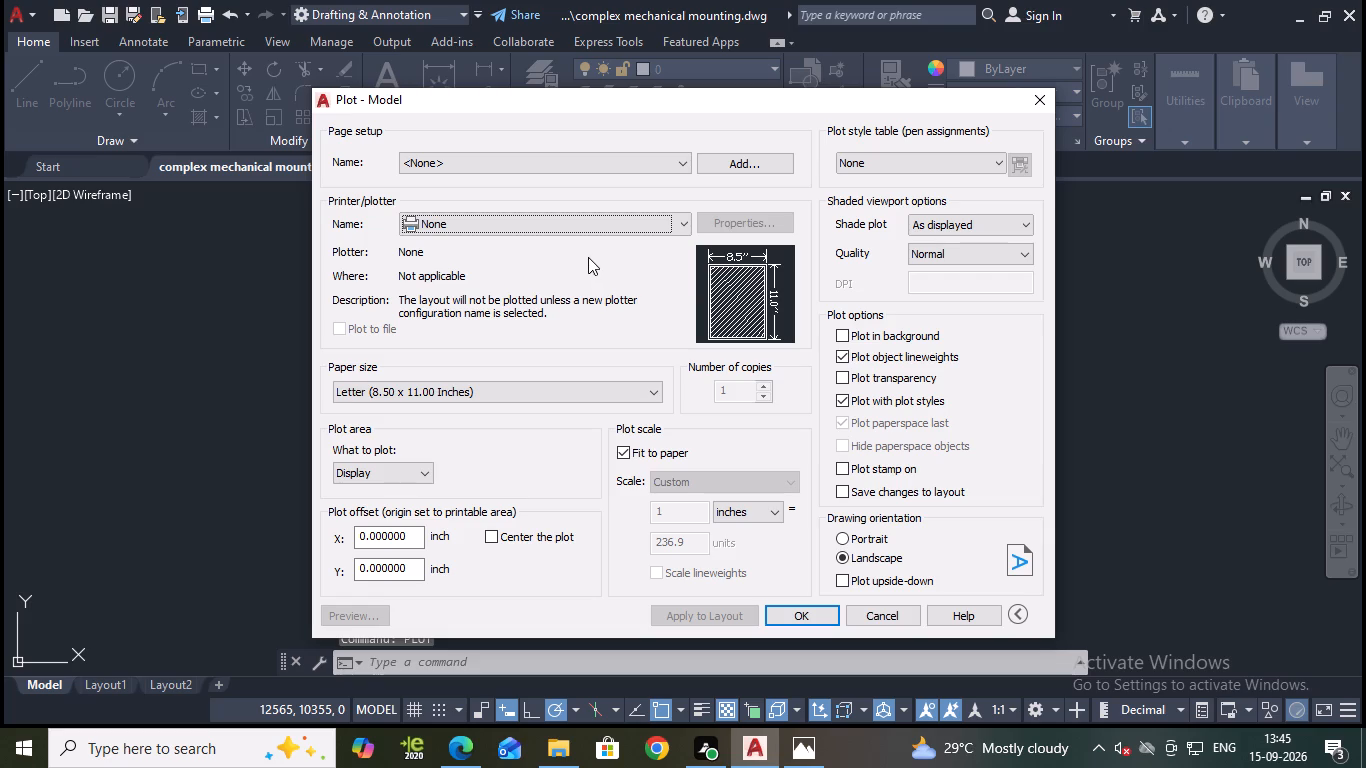
click(691, 220)
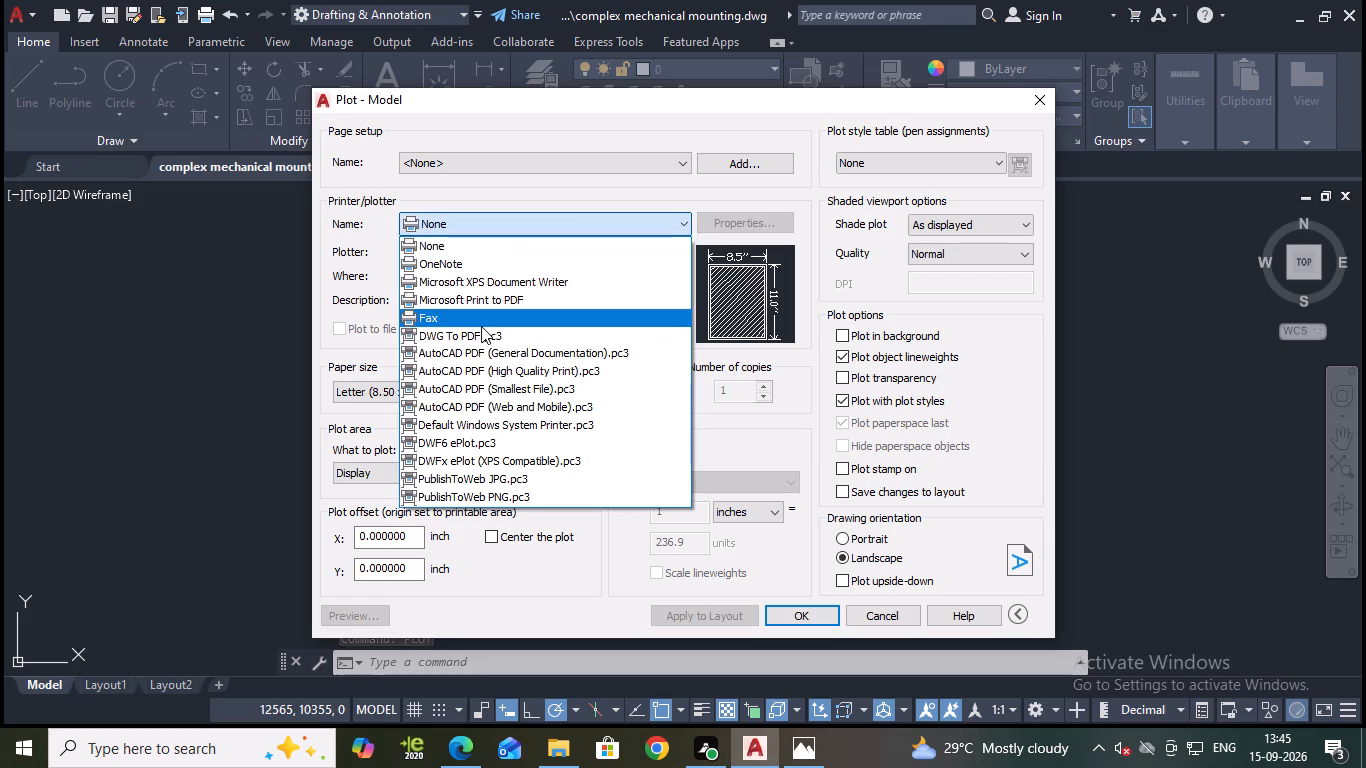
click(488, 337)
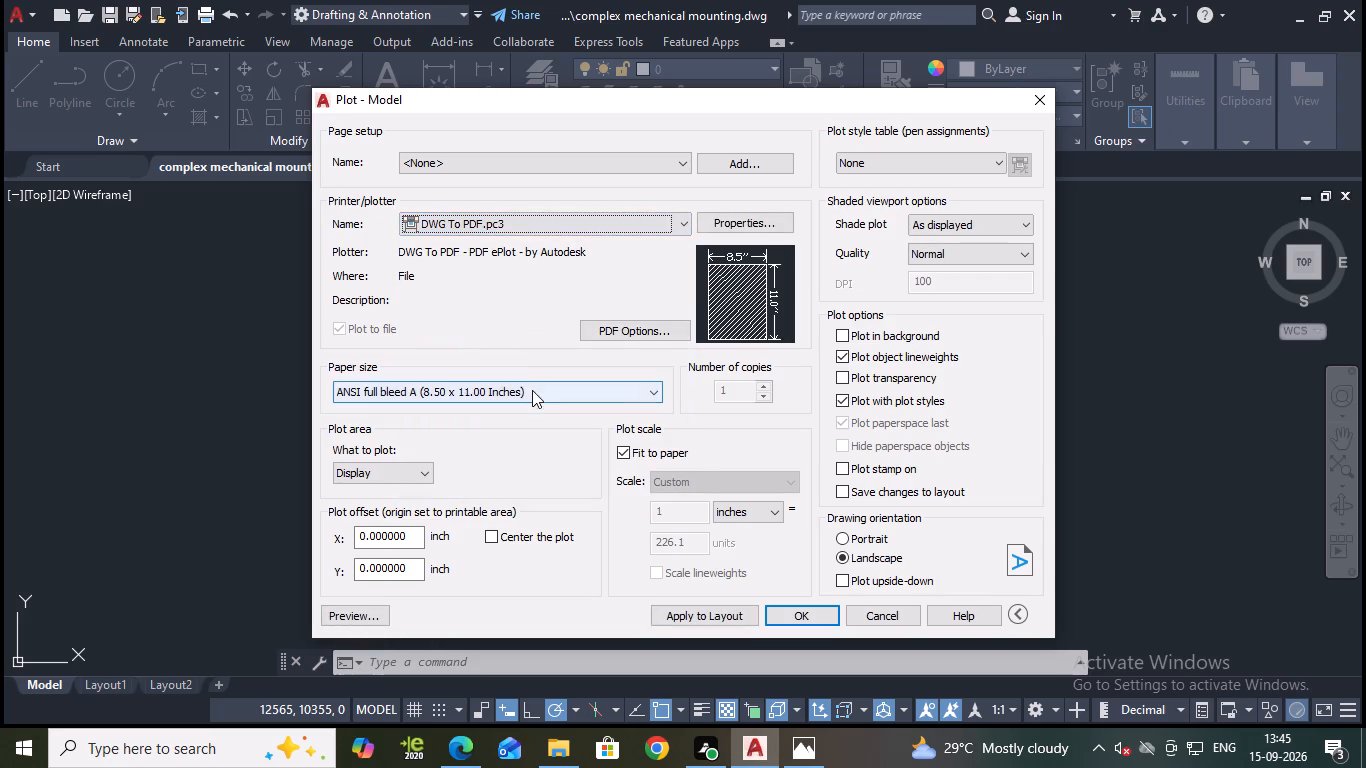
click(532, 390)
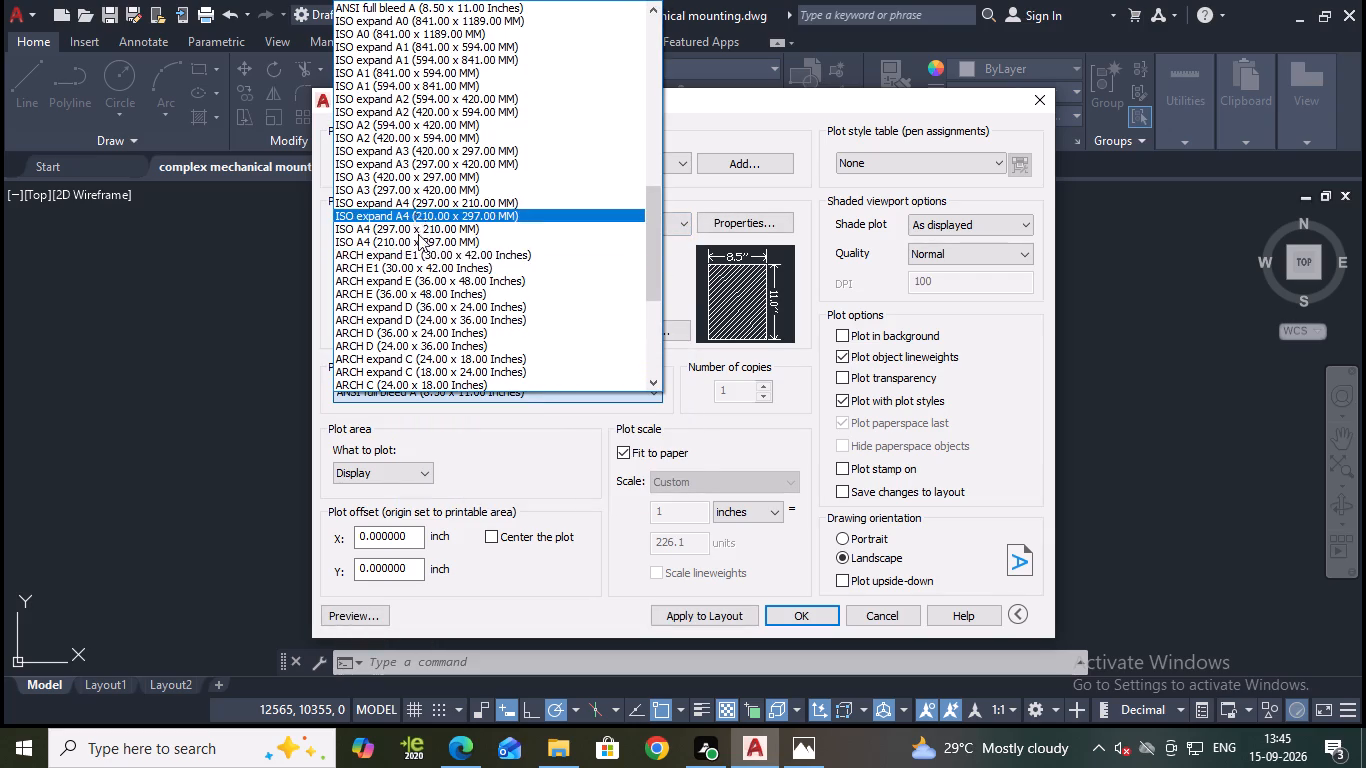
click(412, 231)
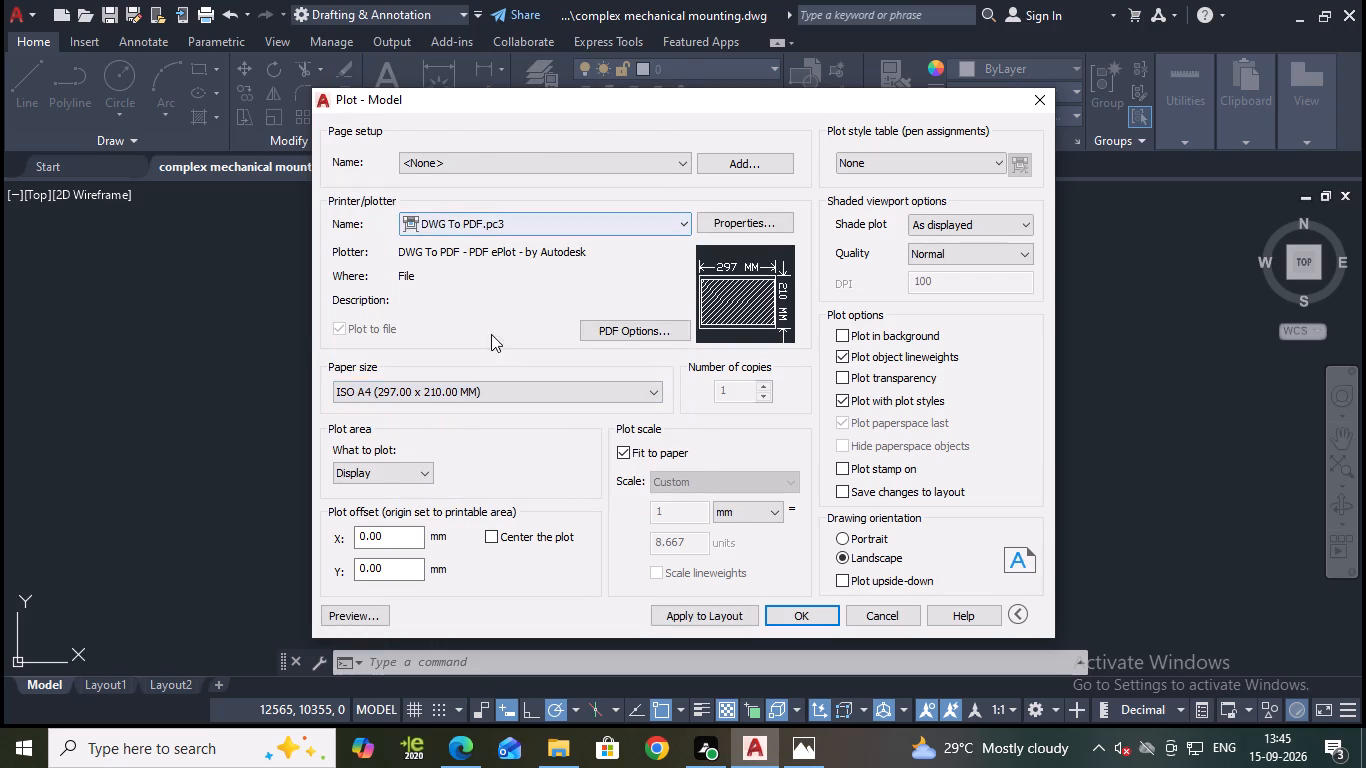
Set the plot area to a window enclosing the dimensioned plate view and the hatched side section.
click(380, 480)
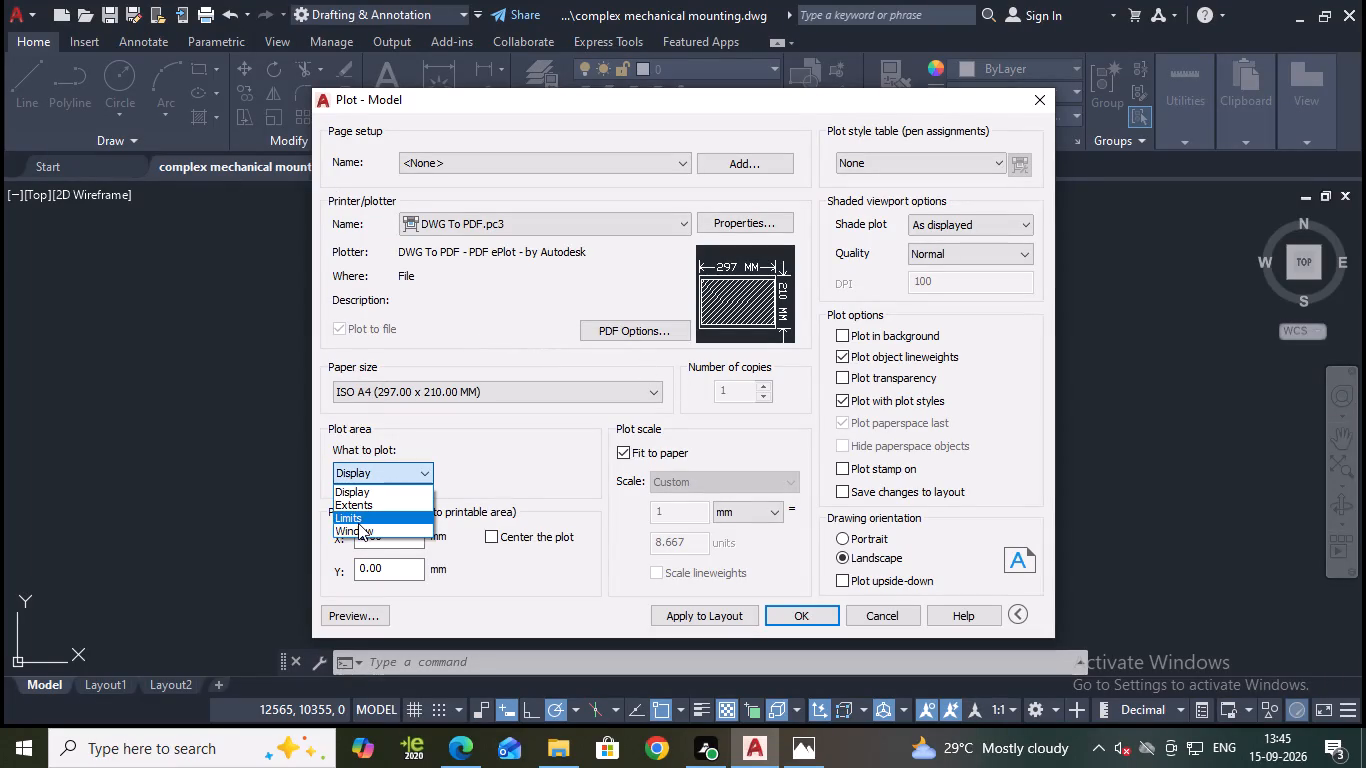
click(358, 530)
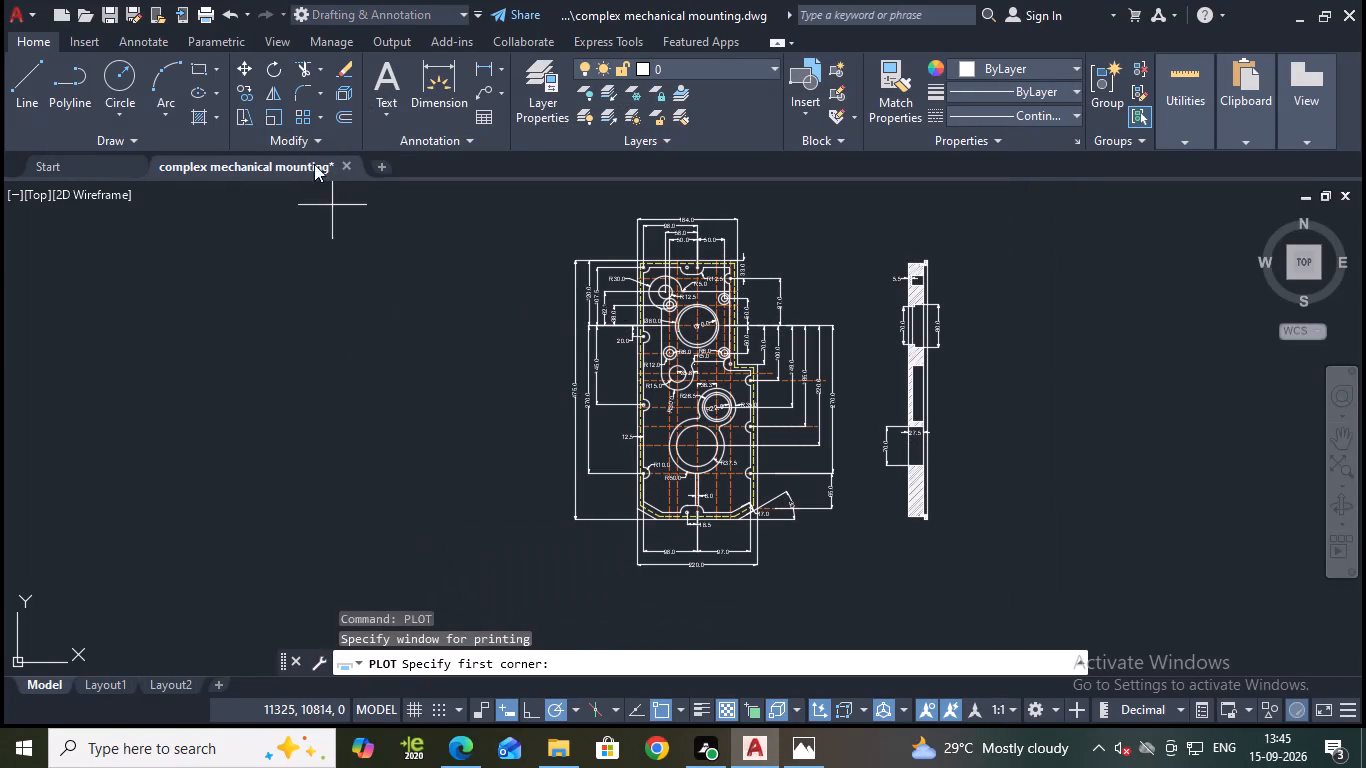
click(510, 195)
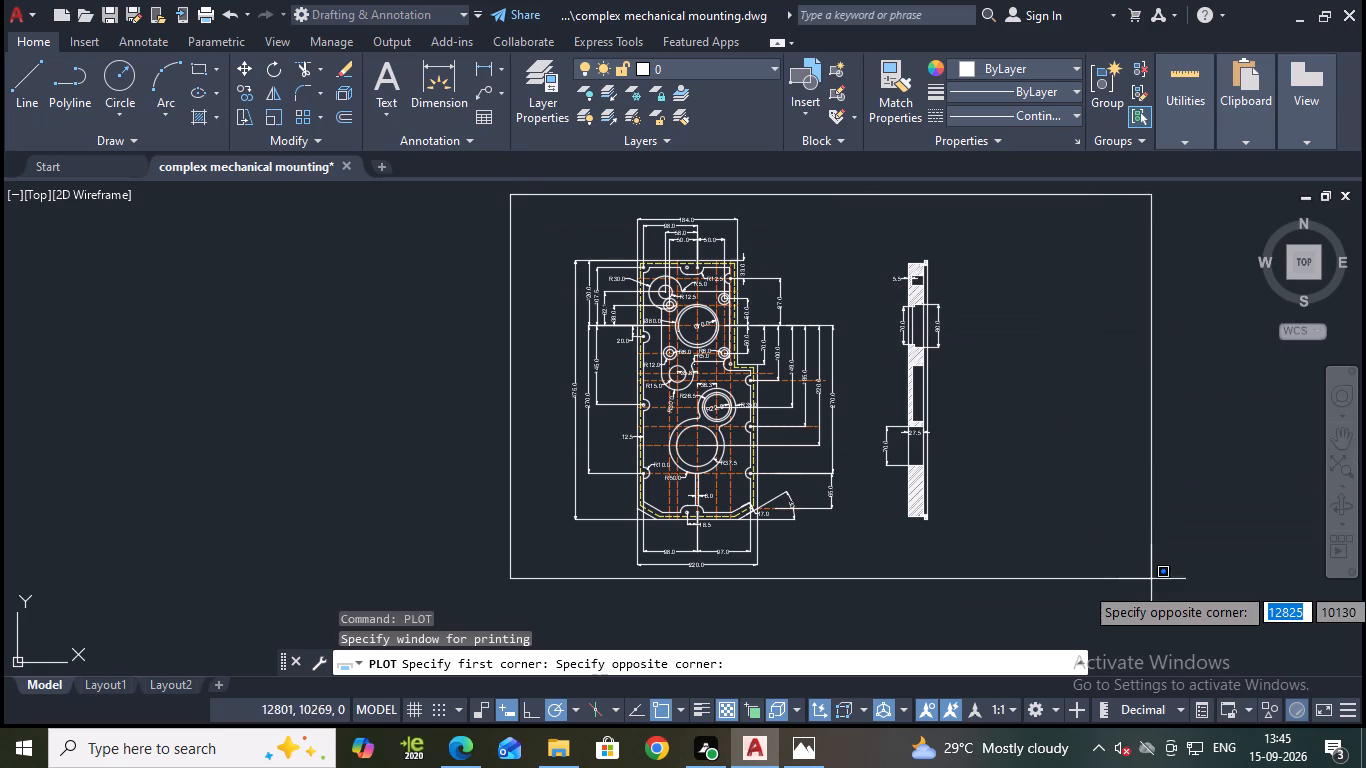
scroll(1090, 587, up, 1)
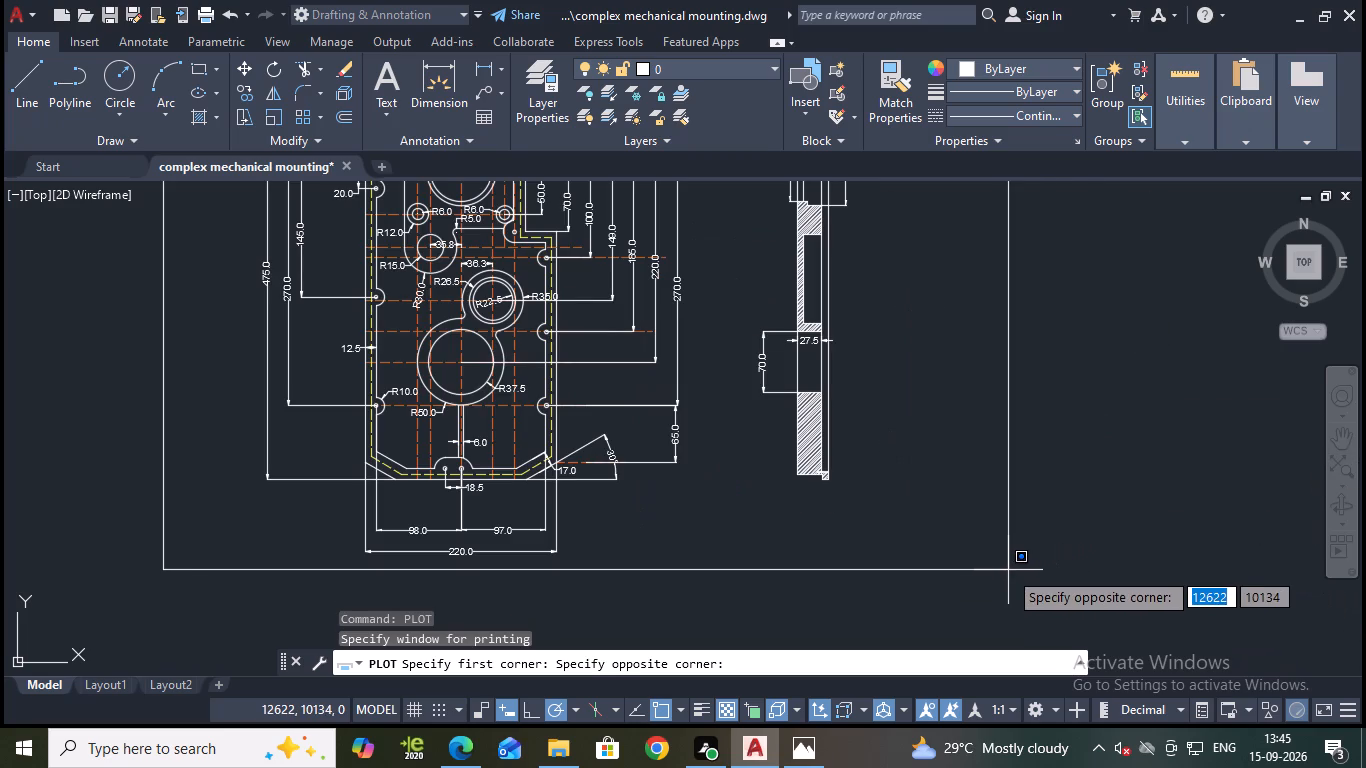
click(933, 570)
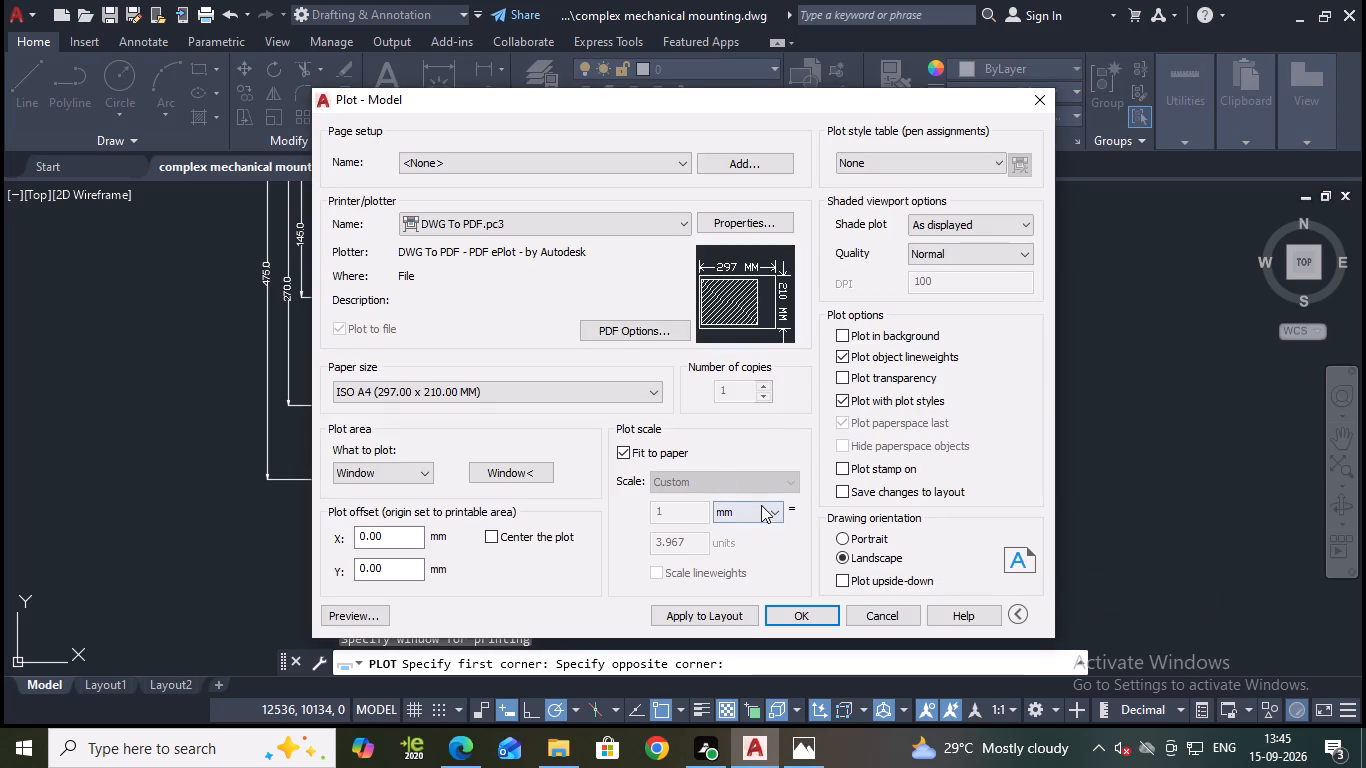
Plot the drawing to "complex mechanical mounting-Model.pdf" in the Documents folder, check the PDF and return to the drawing.
click(811, 608)
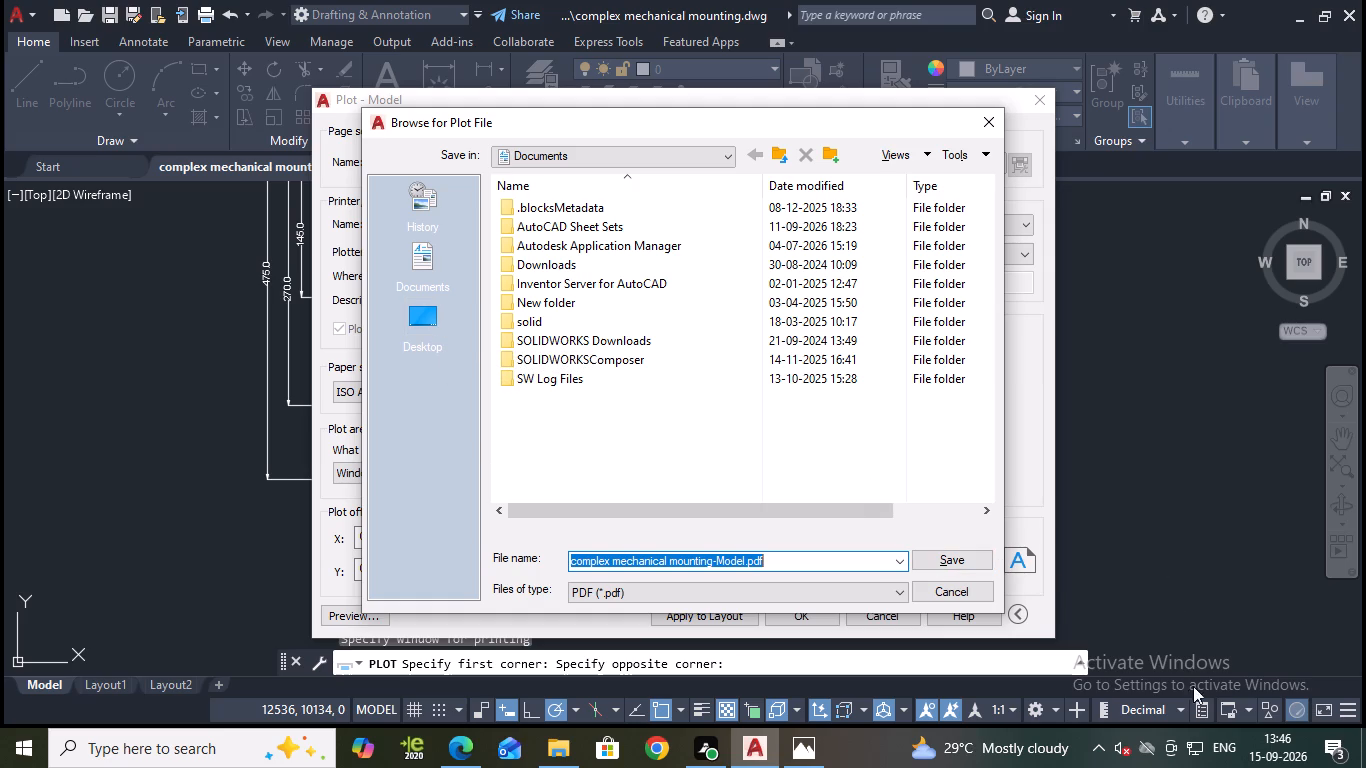
click(957, 561)
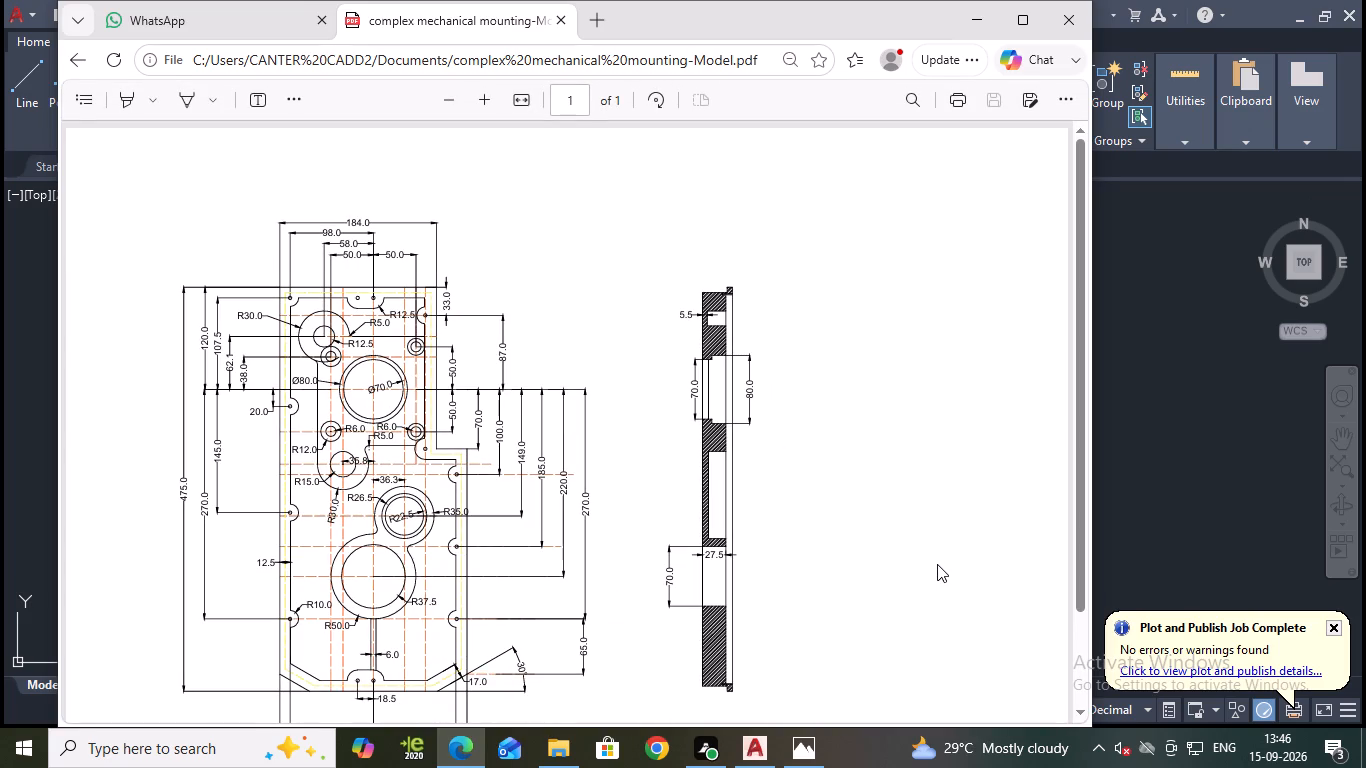
middle_drag(887, 521, 962, 470)
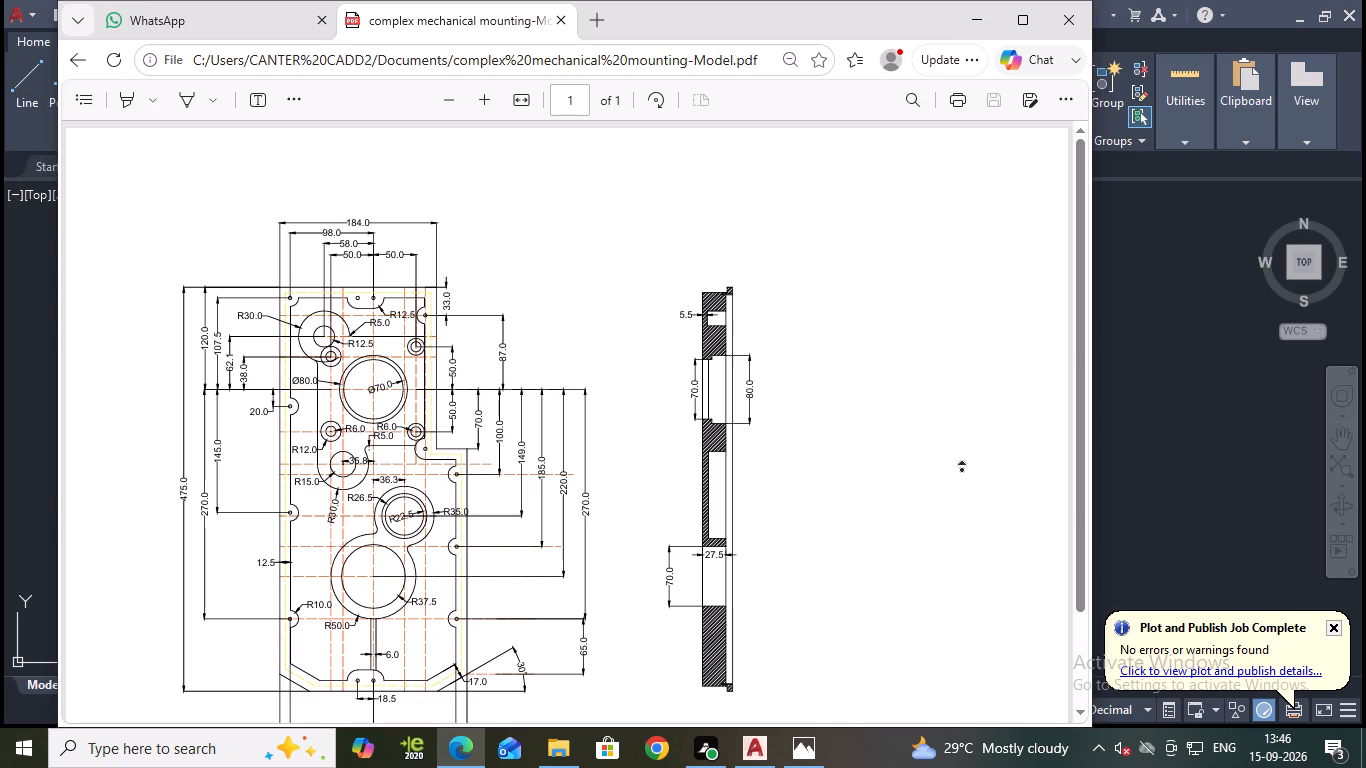
middle_drag(962, 470, 963, 470)
scroll(819, 491, down, 1)
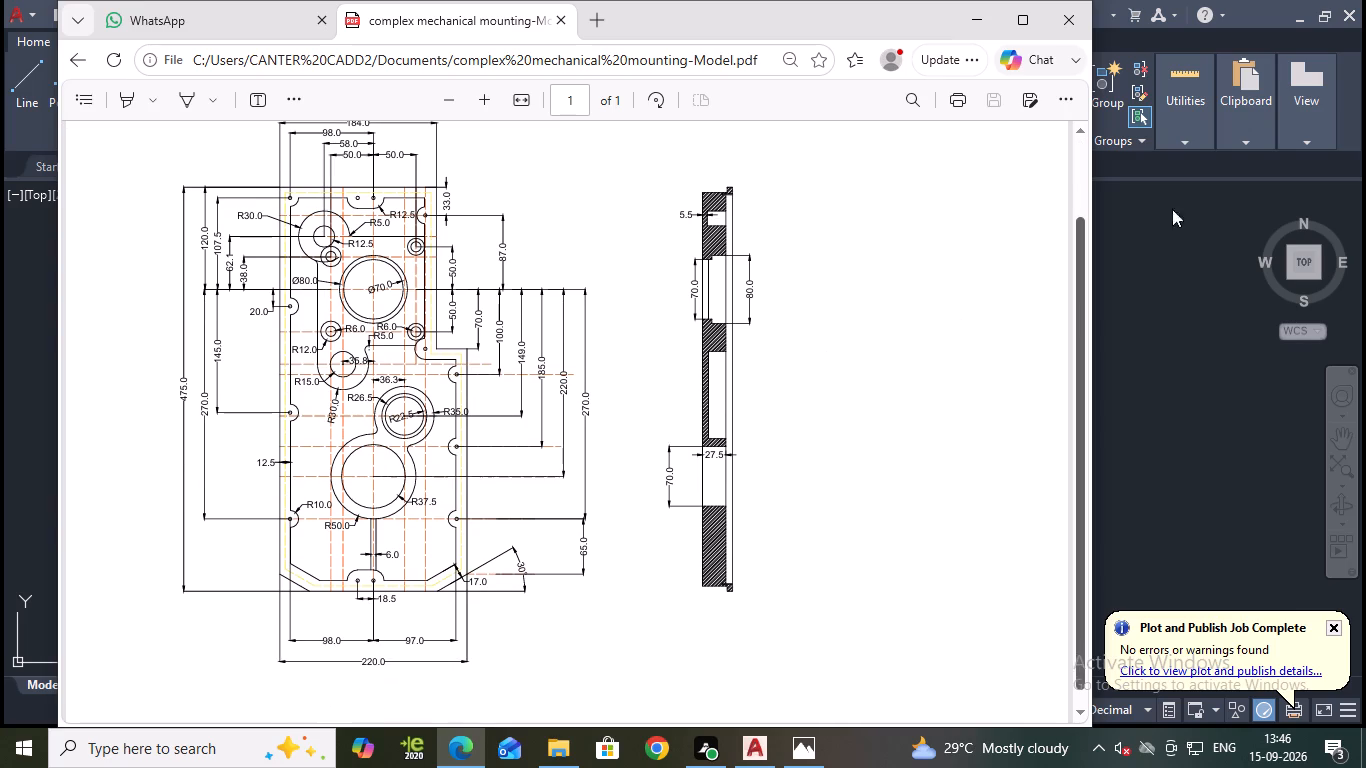
click(1178, 311)
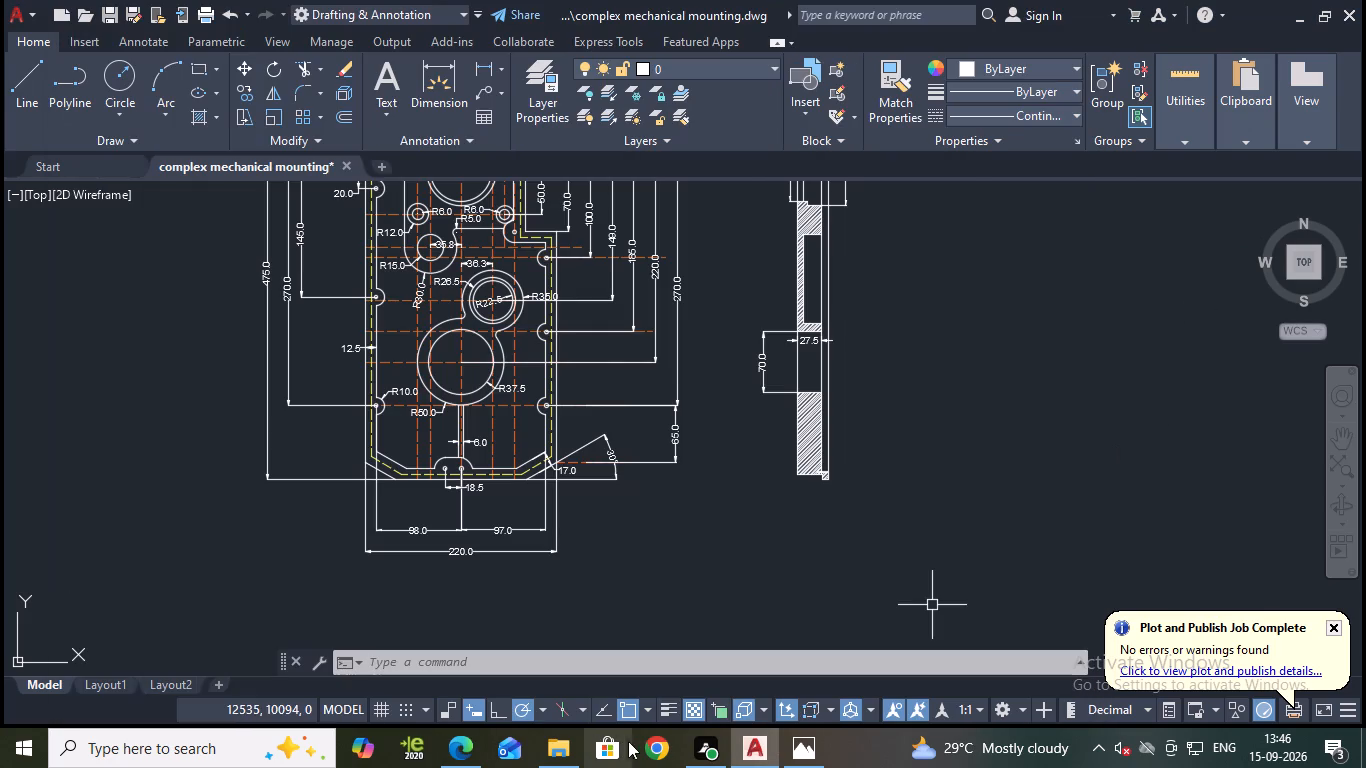